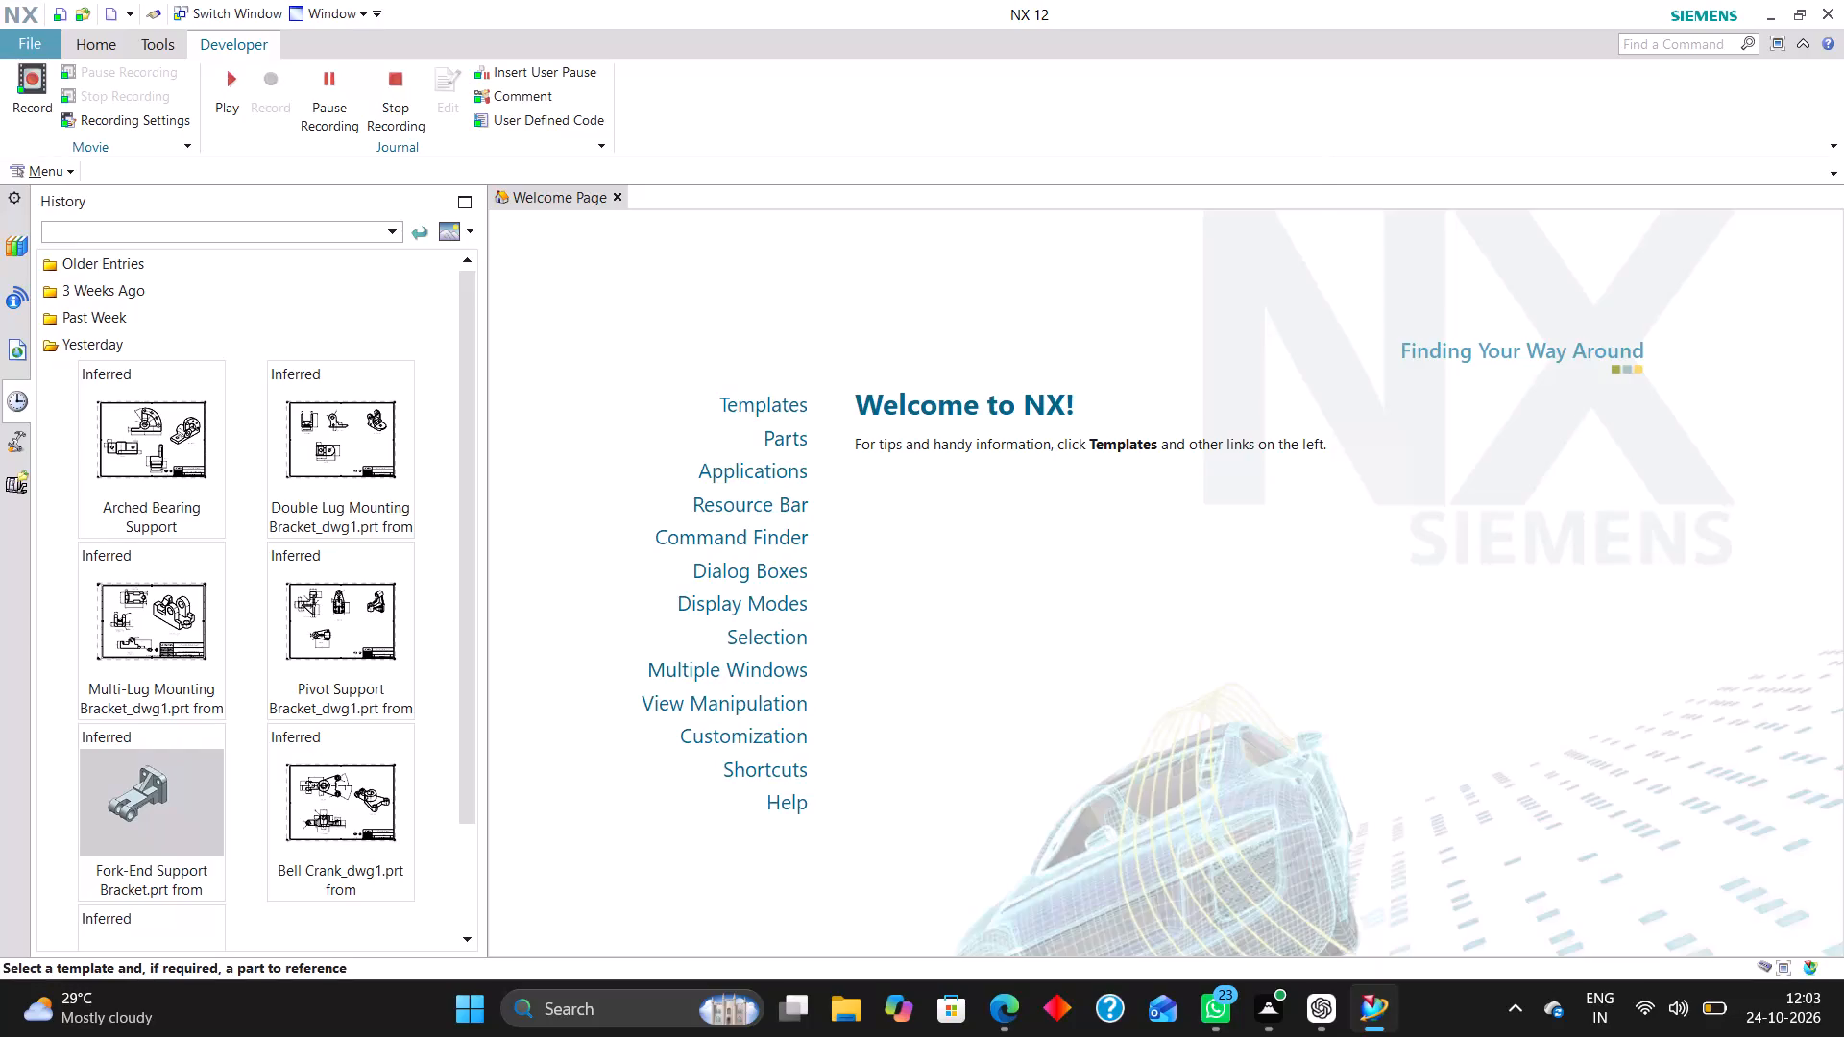
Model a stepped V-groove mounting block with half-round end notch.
Create a new millimetre Model part, keeping the name model1.prt, in the Desktop folder Mechanical Components\V-Groove Mounting Block.
left_click(512, 243)
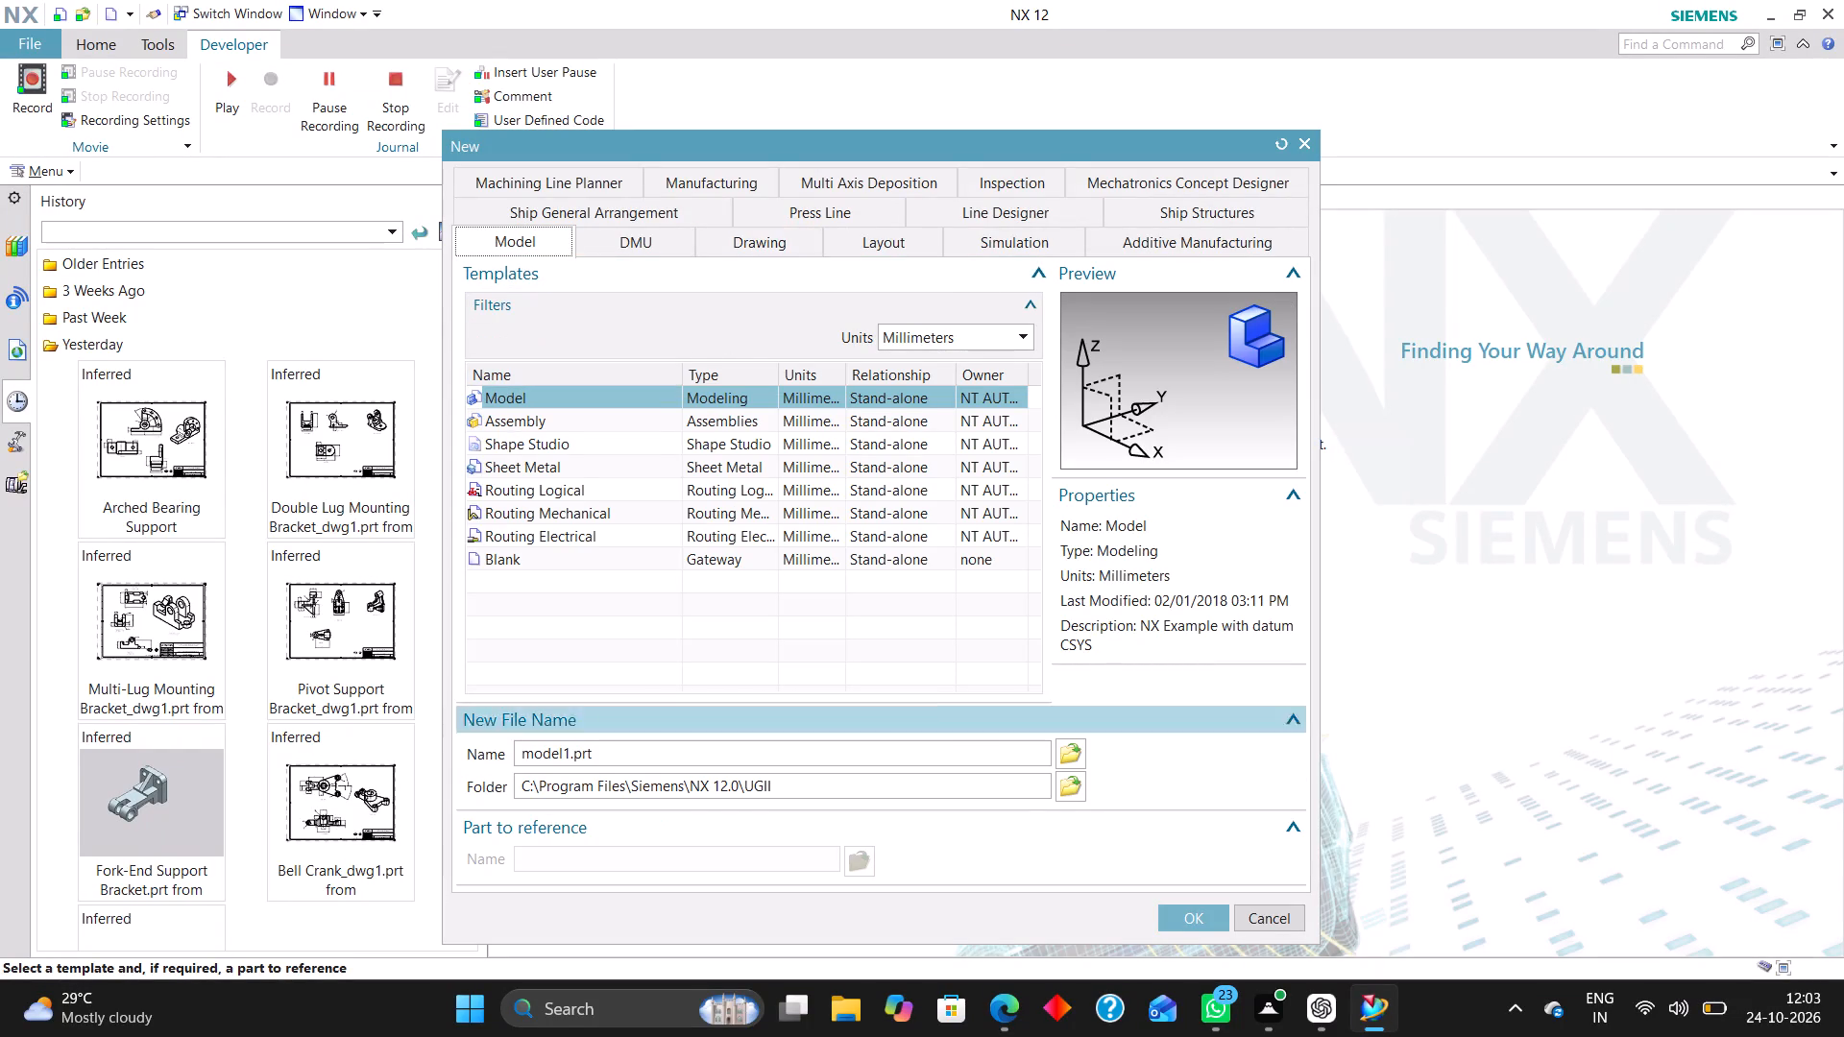
left_click(1076, 788)
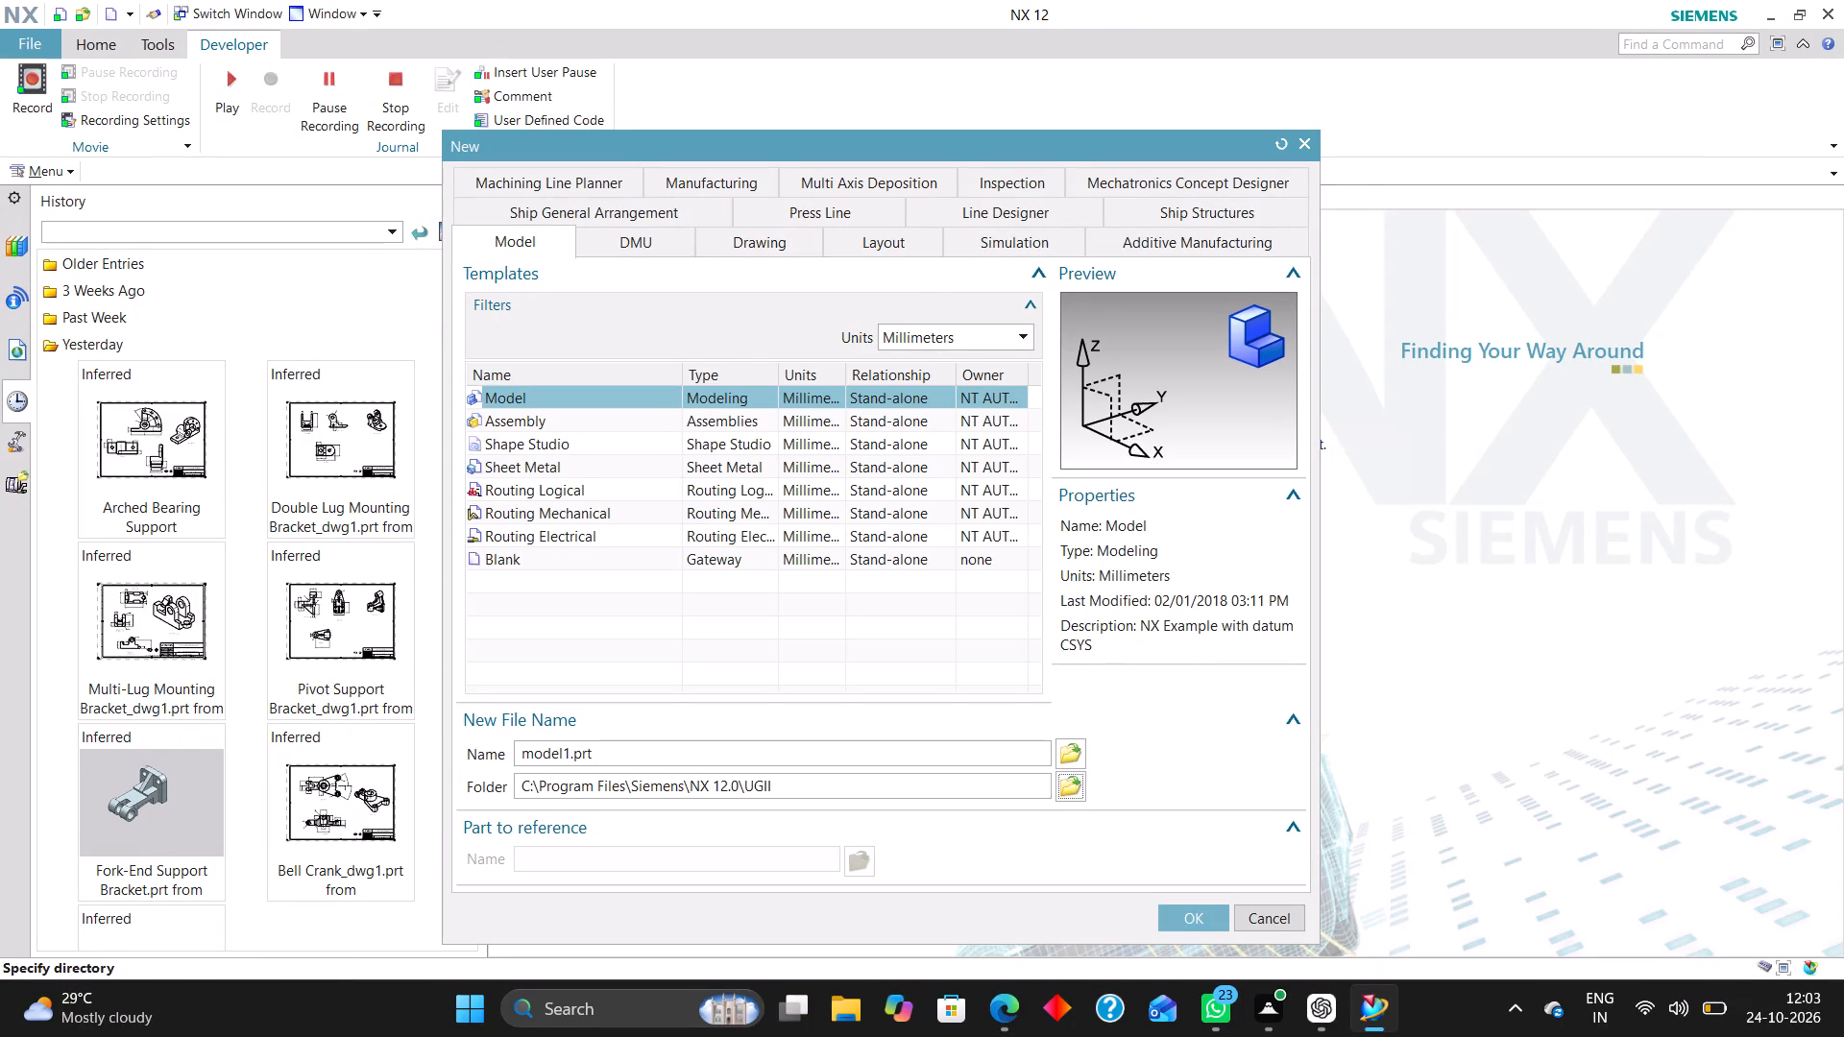
left_click(950, 496)
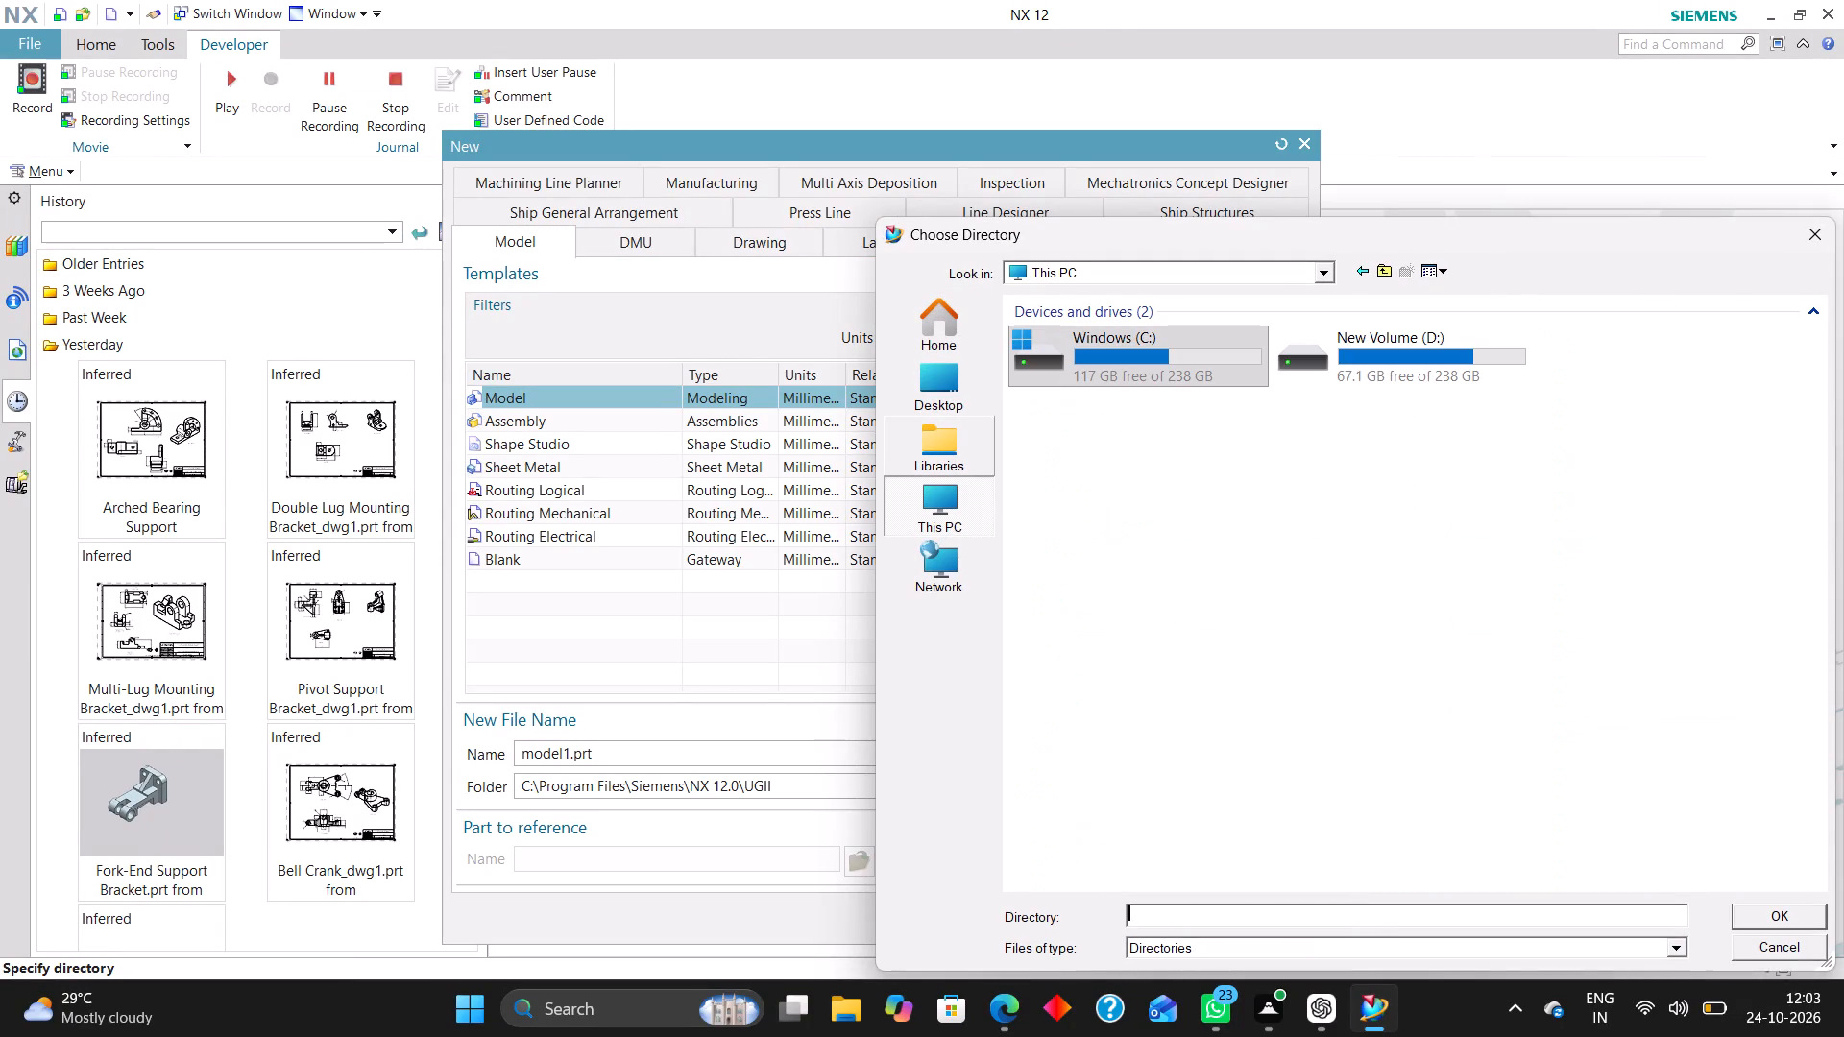
double_click(939, 384)
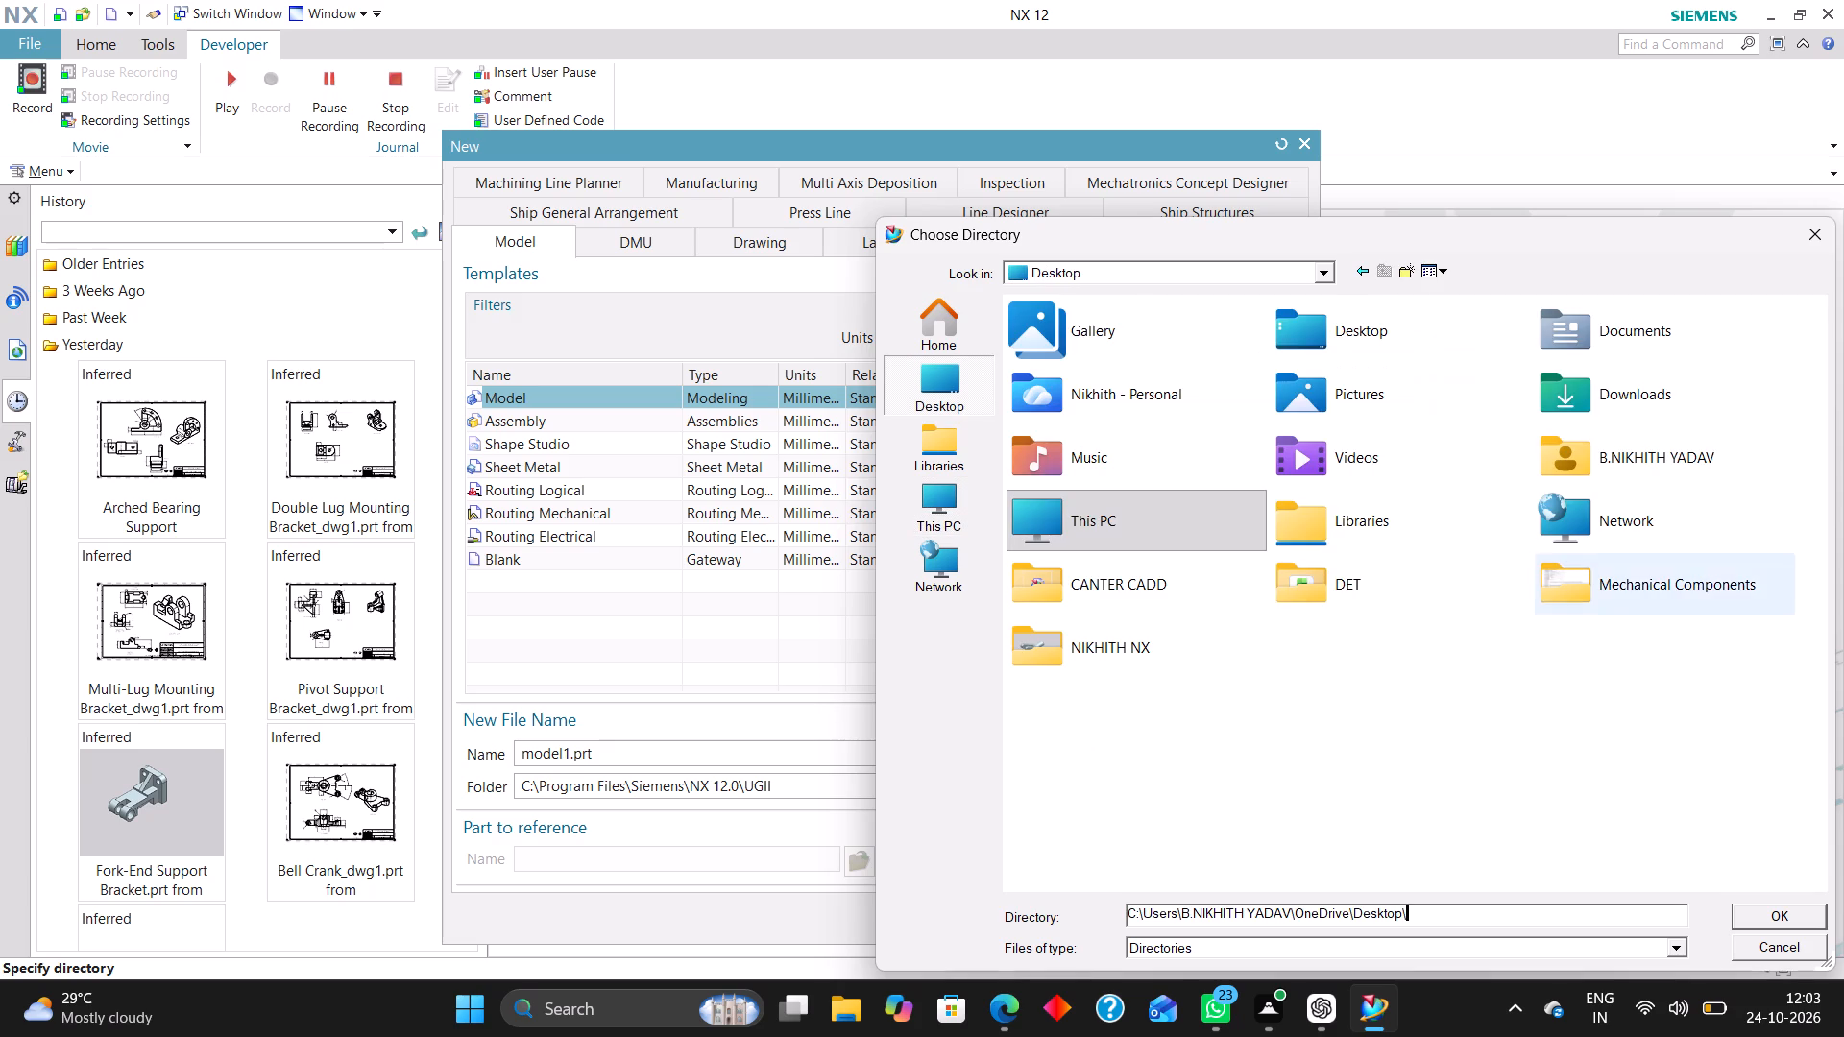
double_click(1622, 589)
double_click(1613, 588)
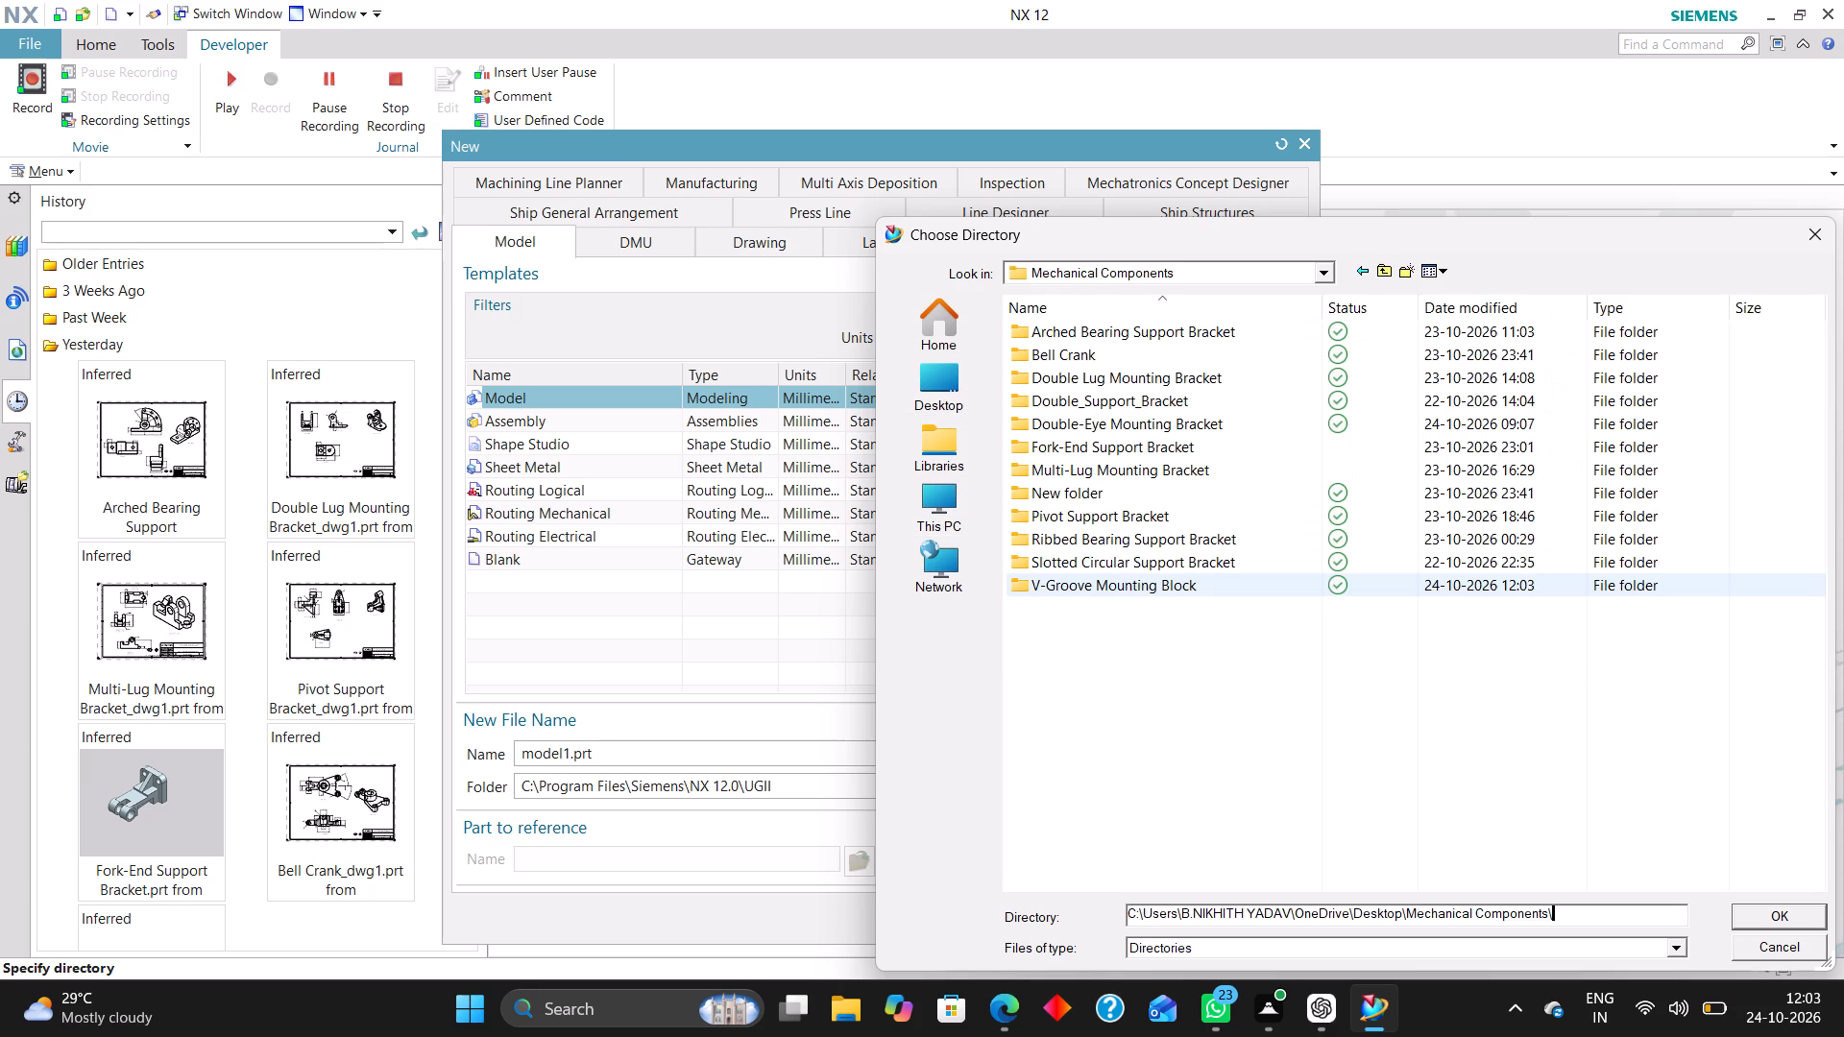
double_click(1121, 589)
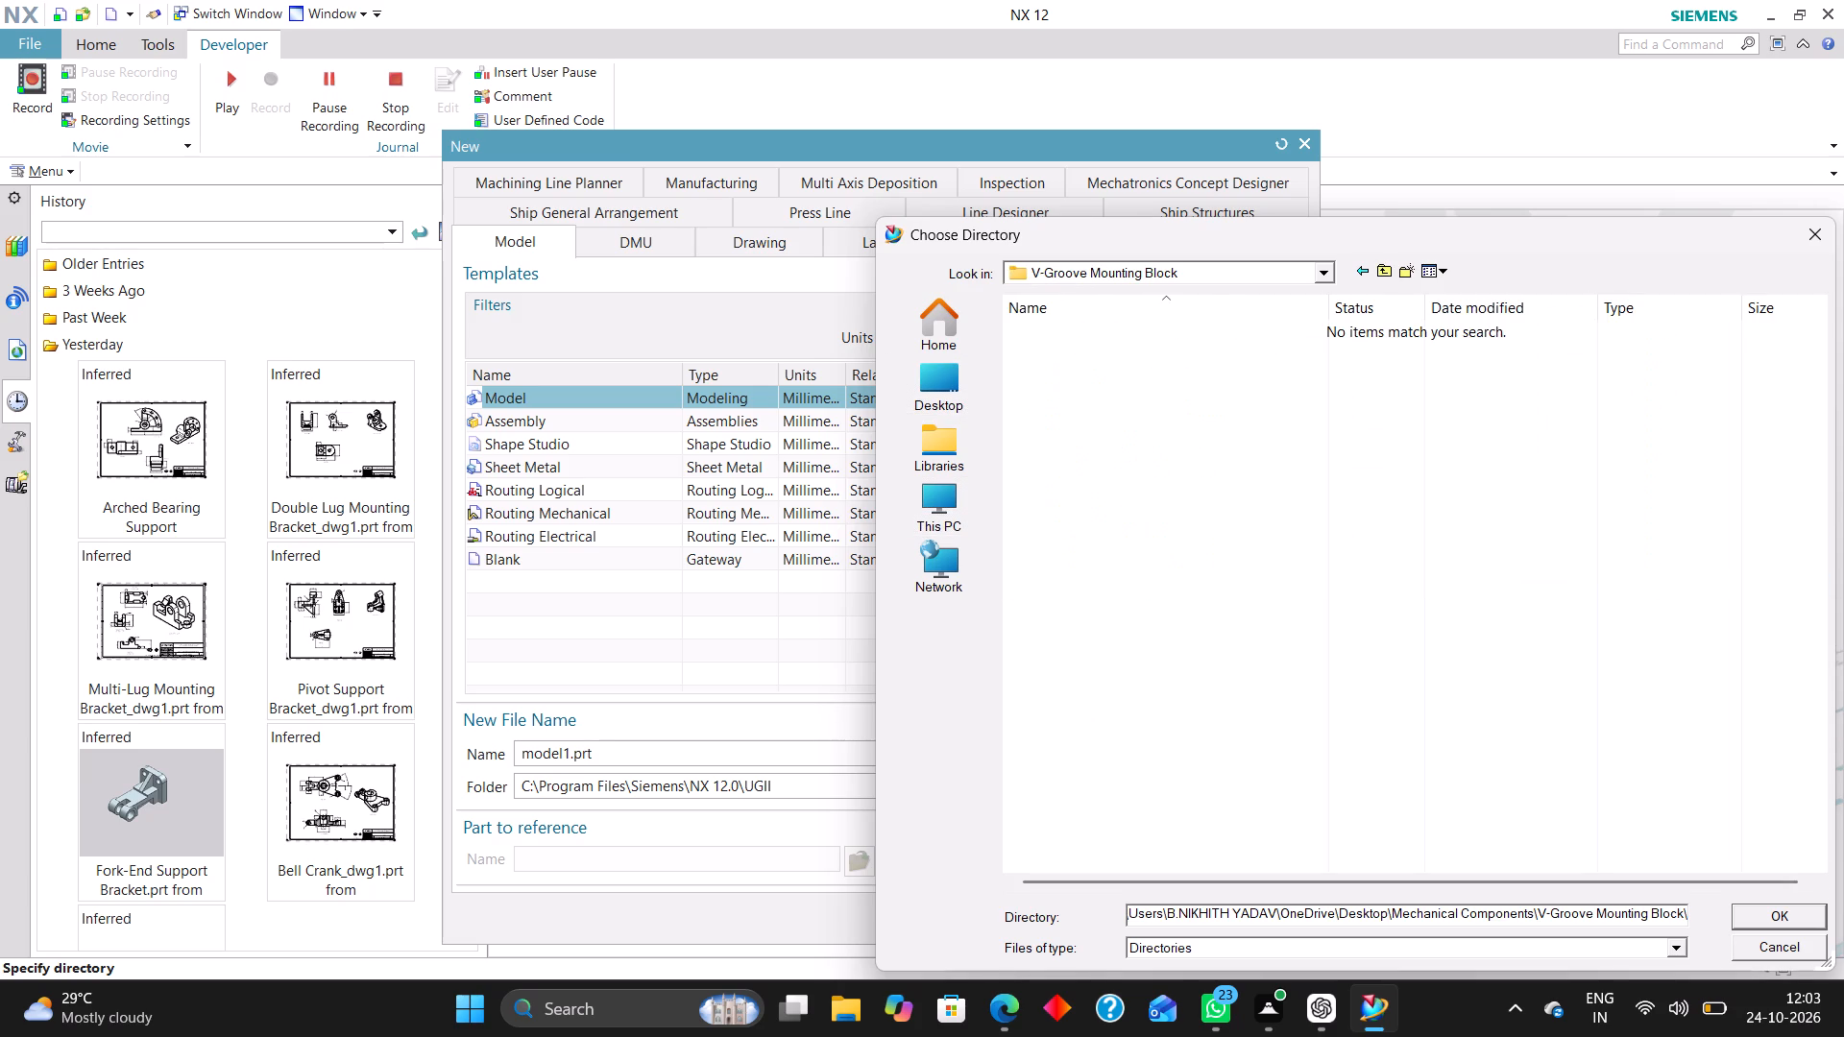
left_click(1781, 923)
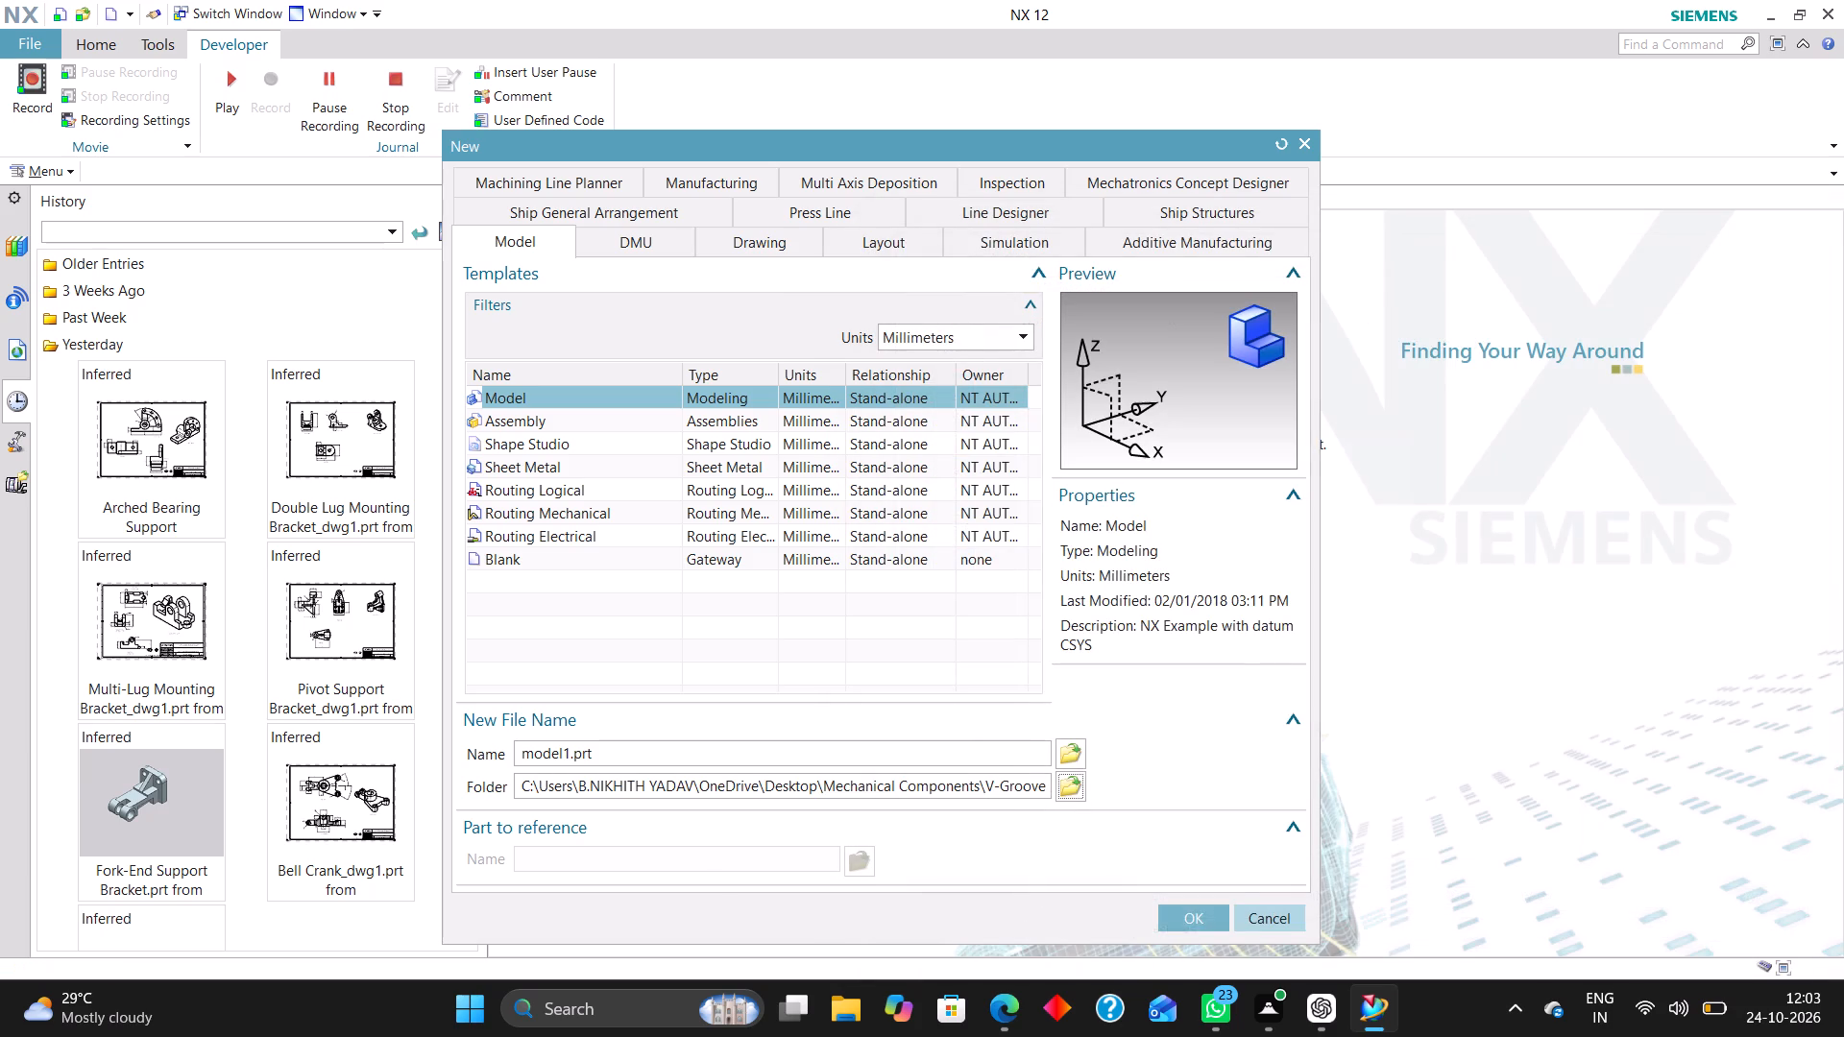
left_click(1215, 926)
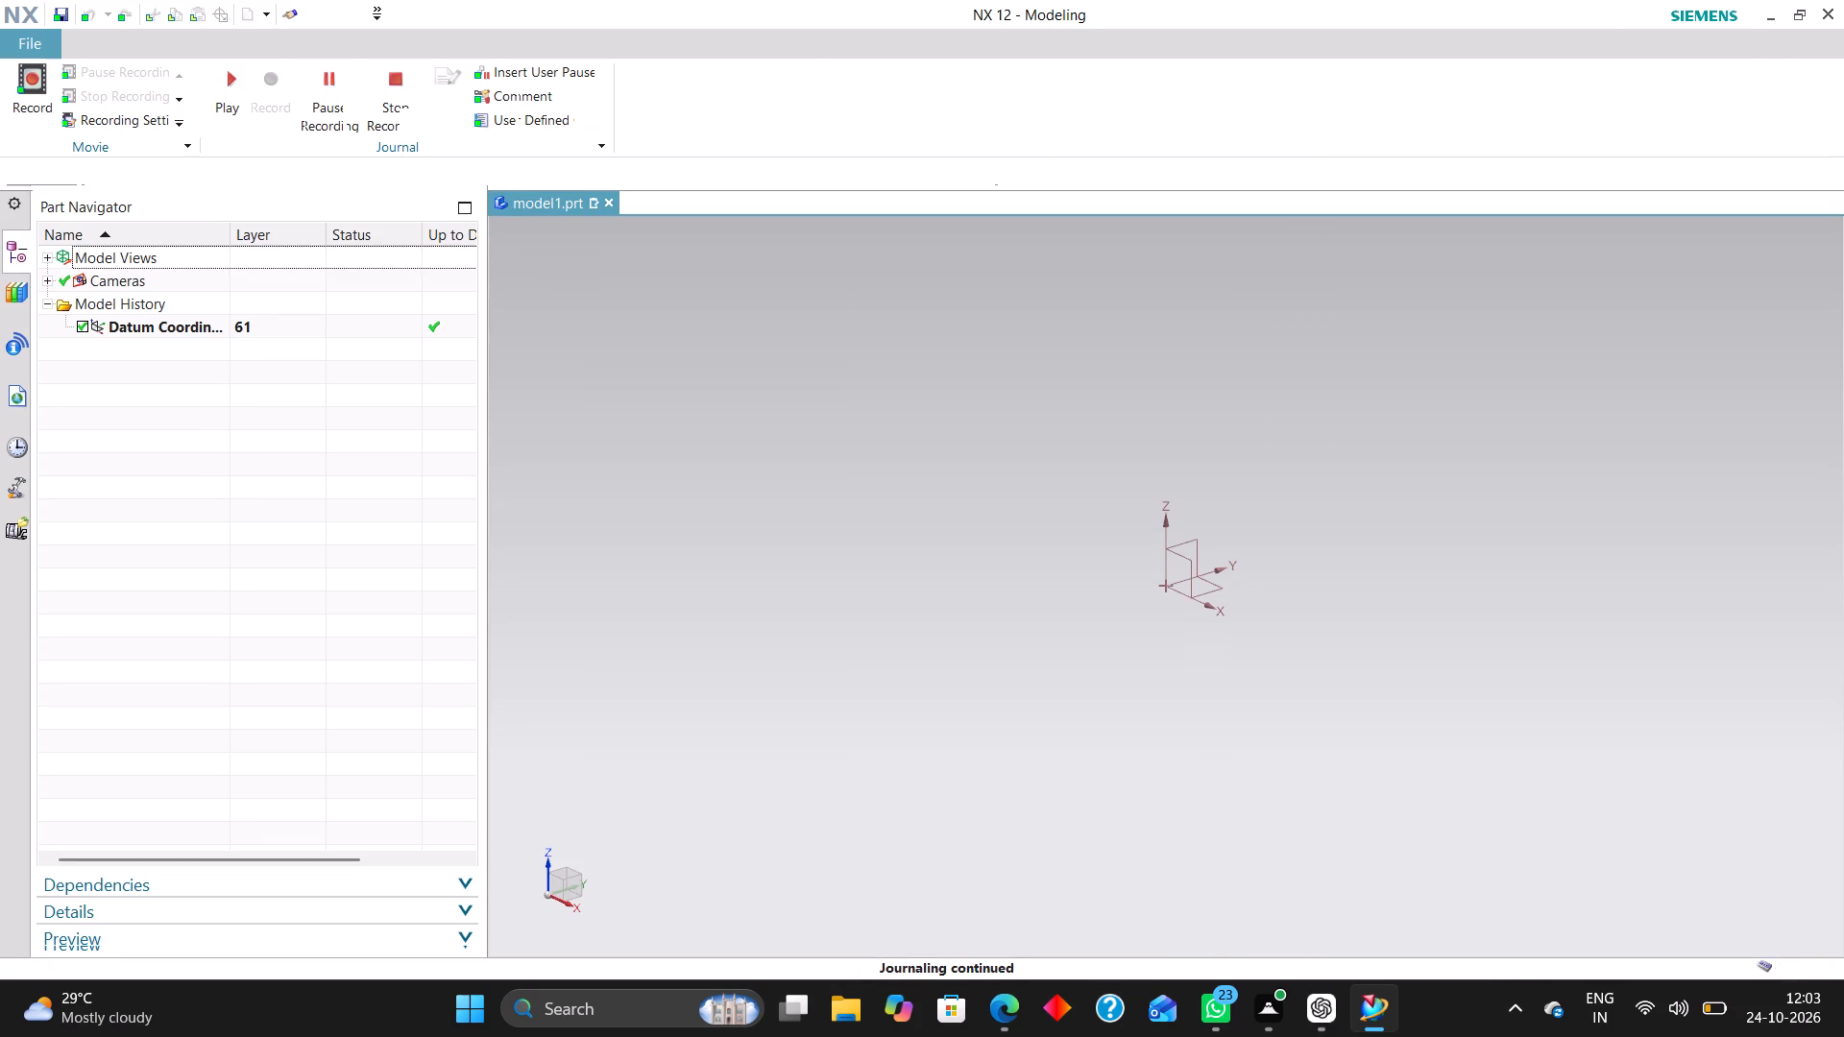
Set the sketch preferences to show dimension labels as Value, and turn off Display Auto Dimensions and Continuous Auto Dimensioning.
left_click(75, 173)
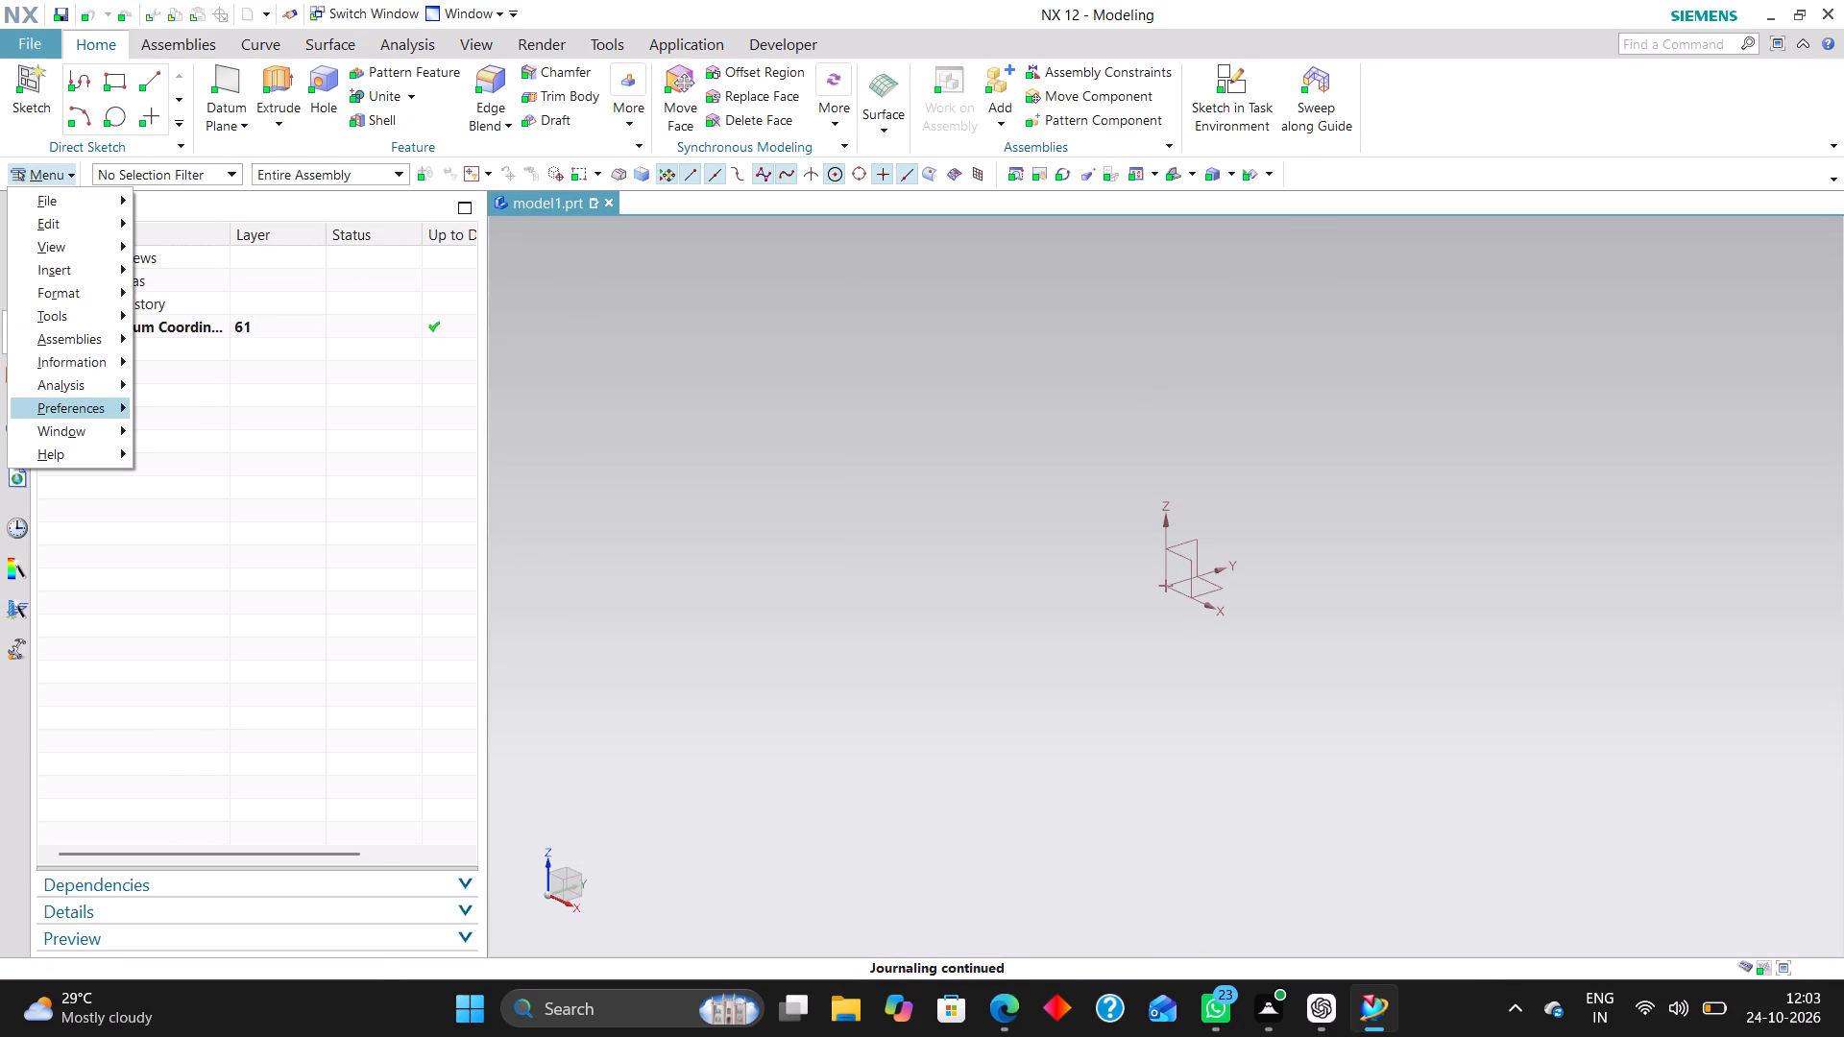
left_click(81, 406)
left_click(229, 410)
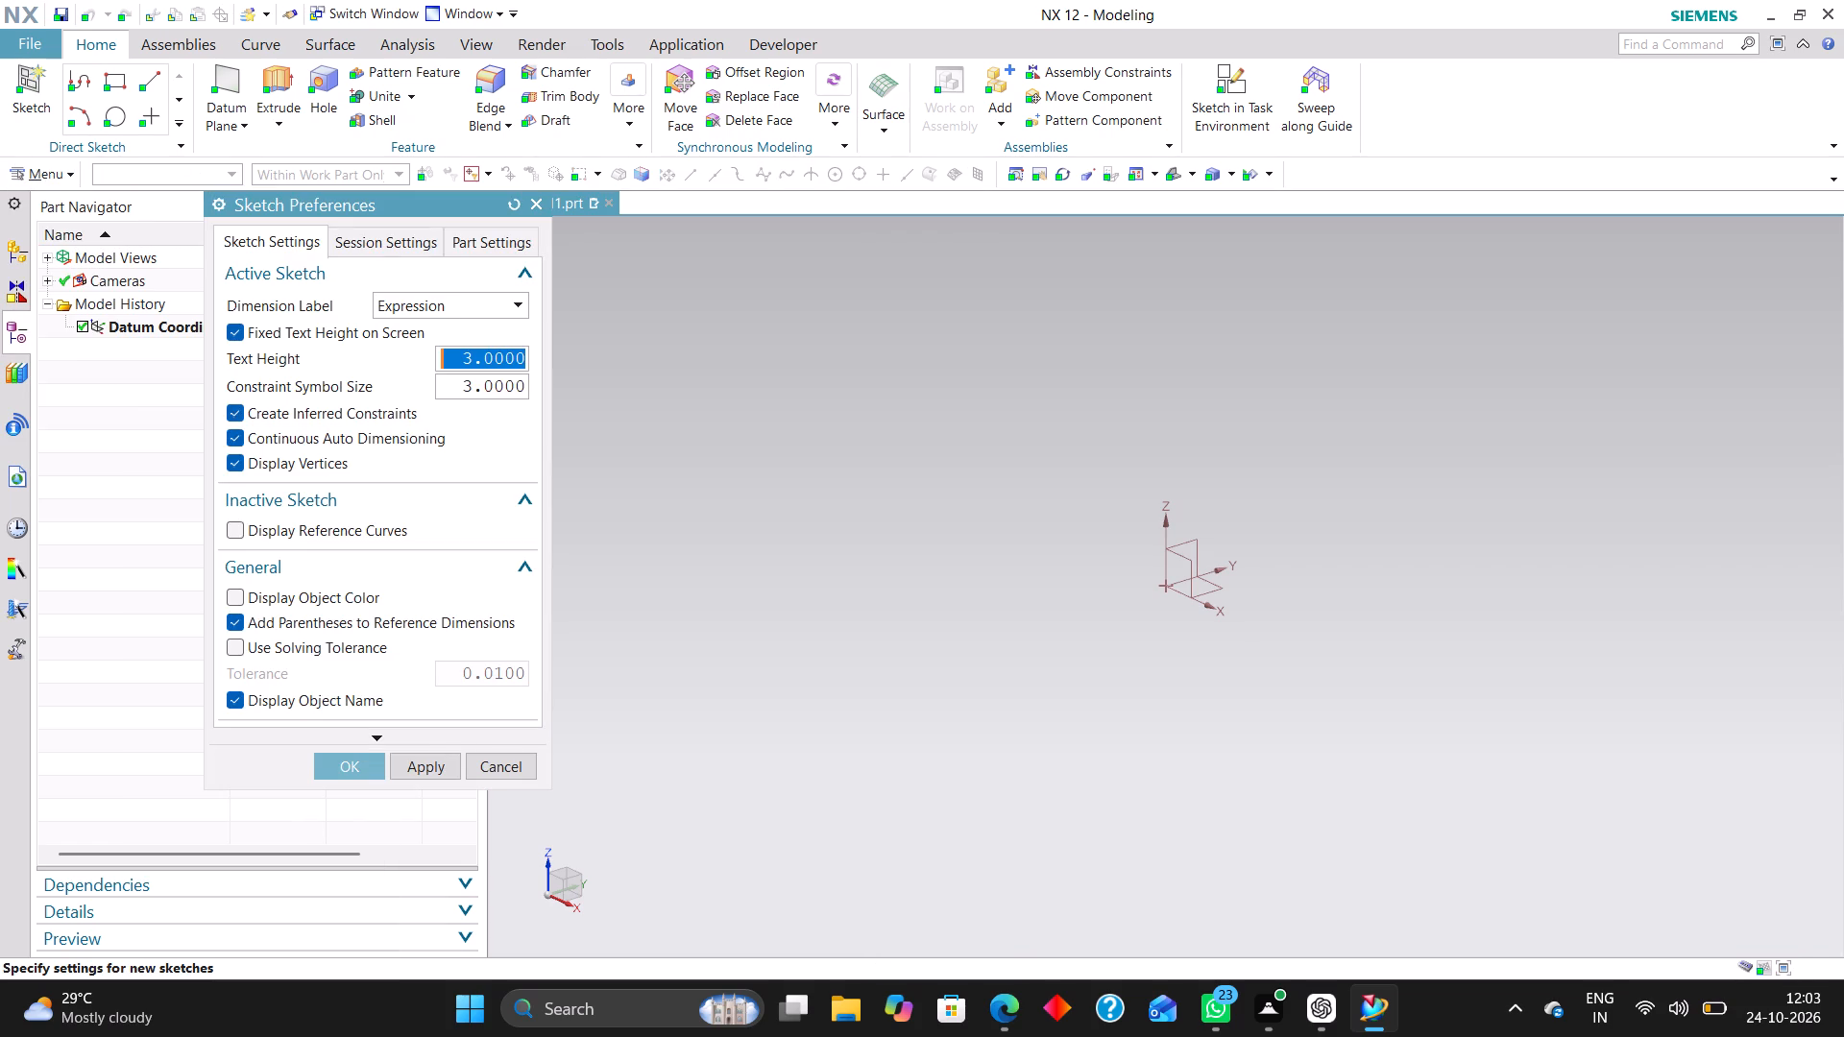
left_click(422, 301)
left_click(419, 379)
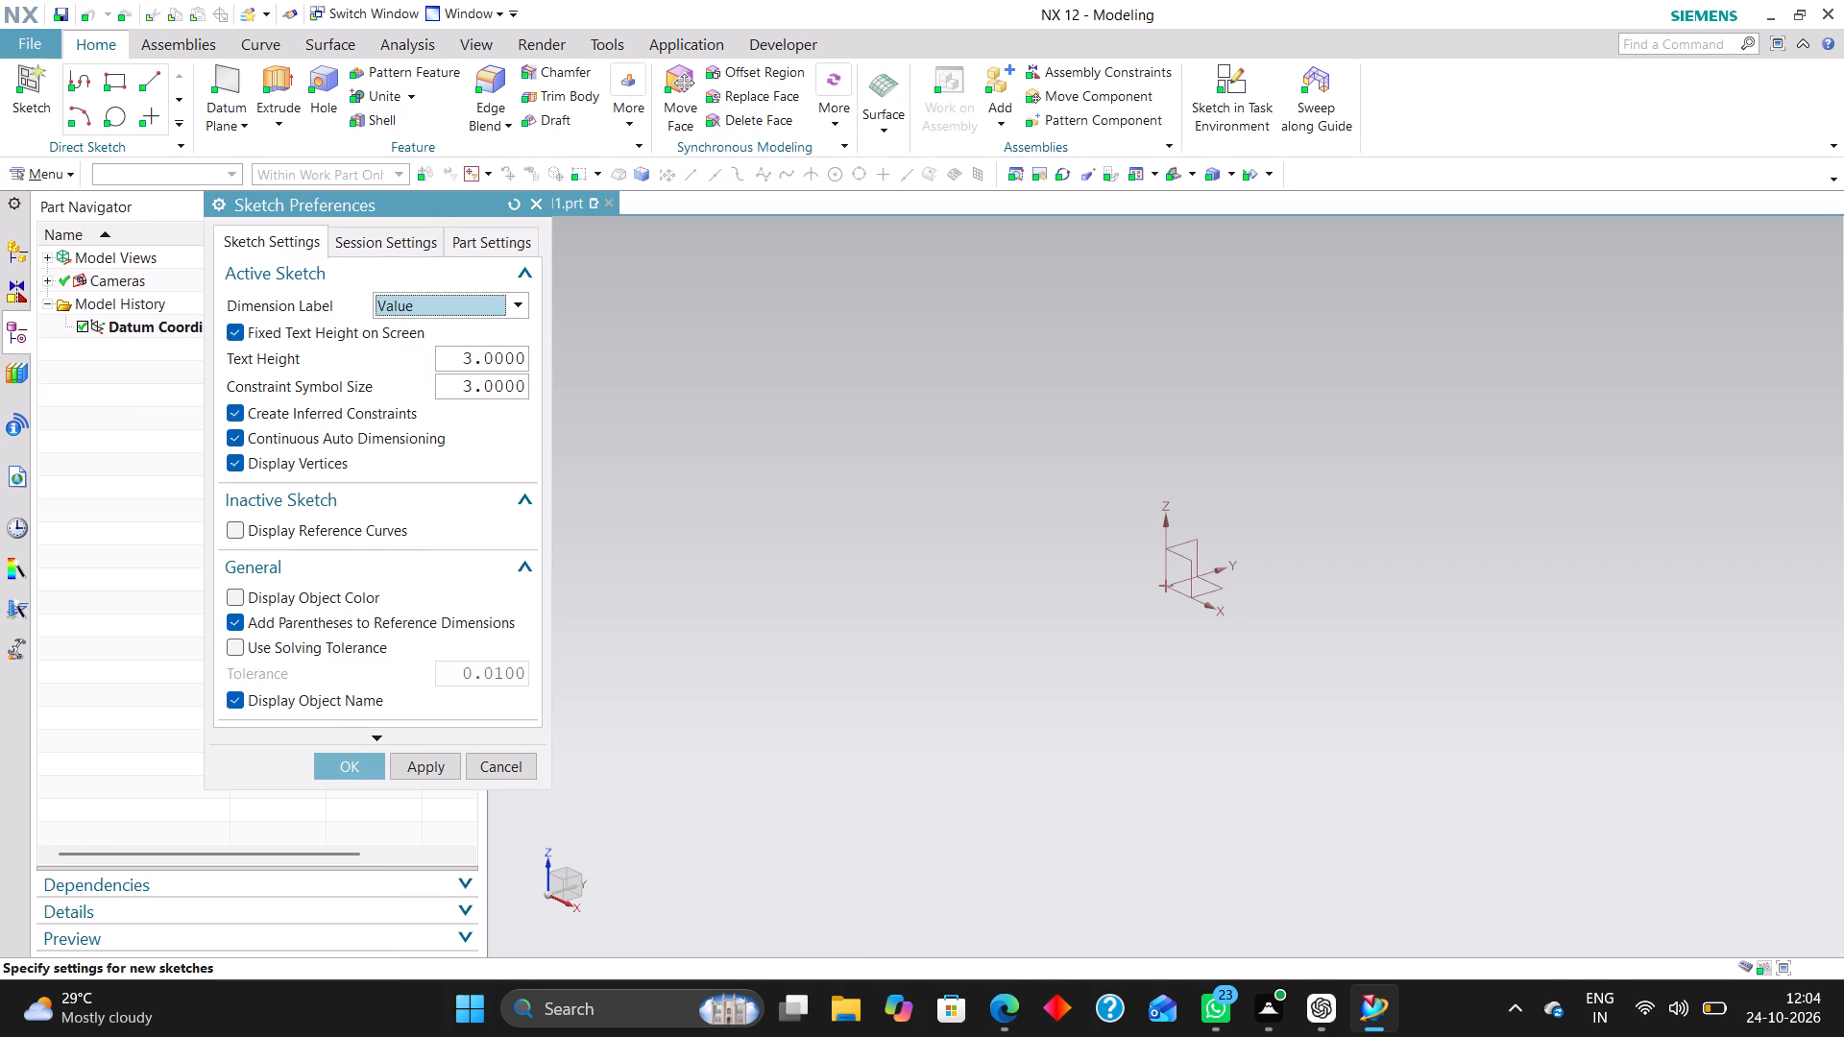
left_click(398, 249)
left_click(310, 405)
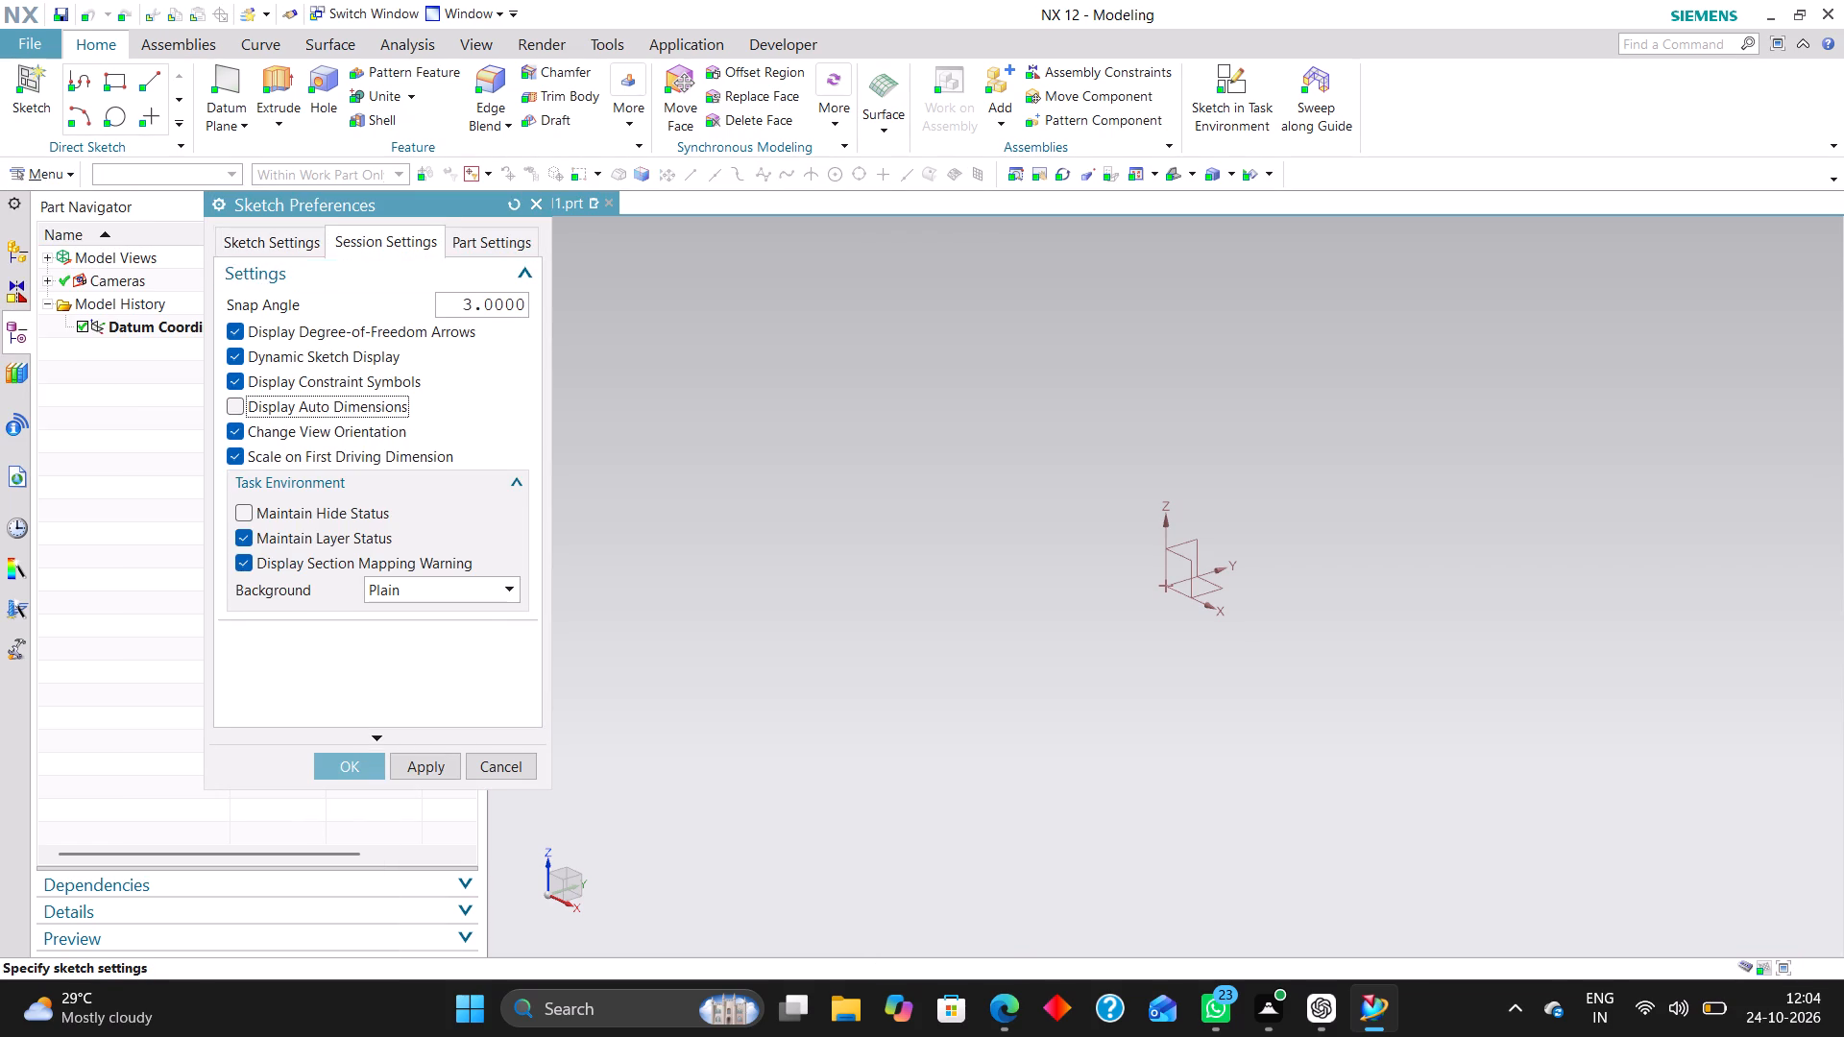
left_click(274, 248)
left_click(287, 443)
left_click(340, 761)
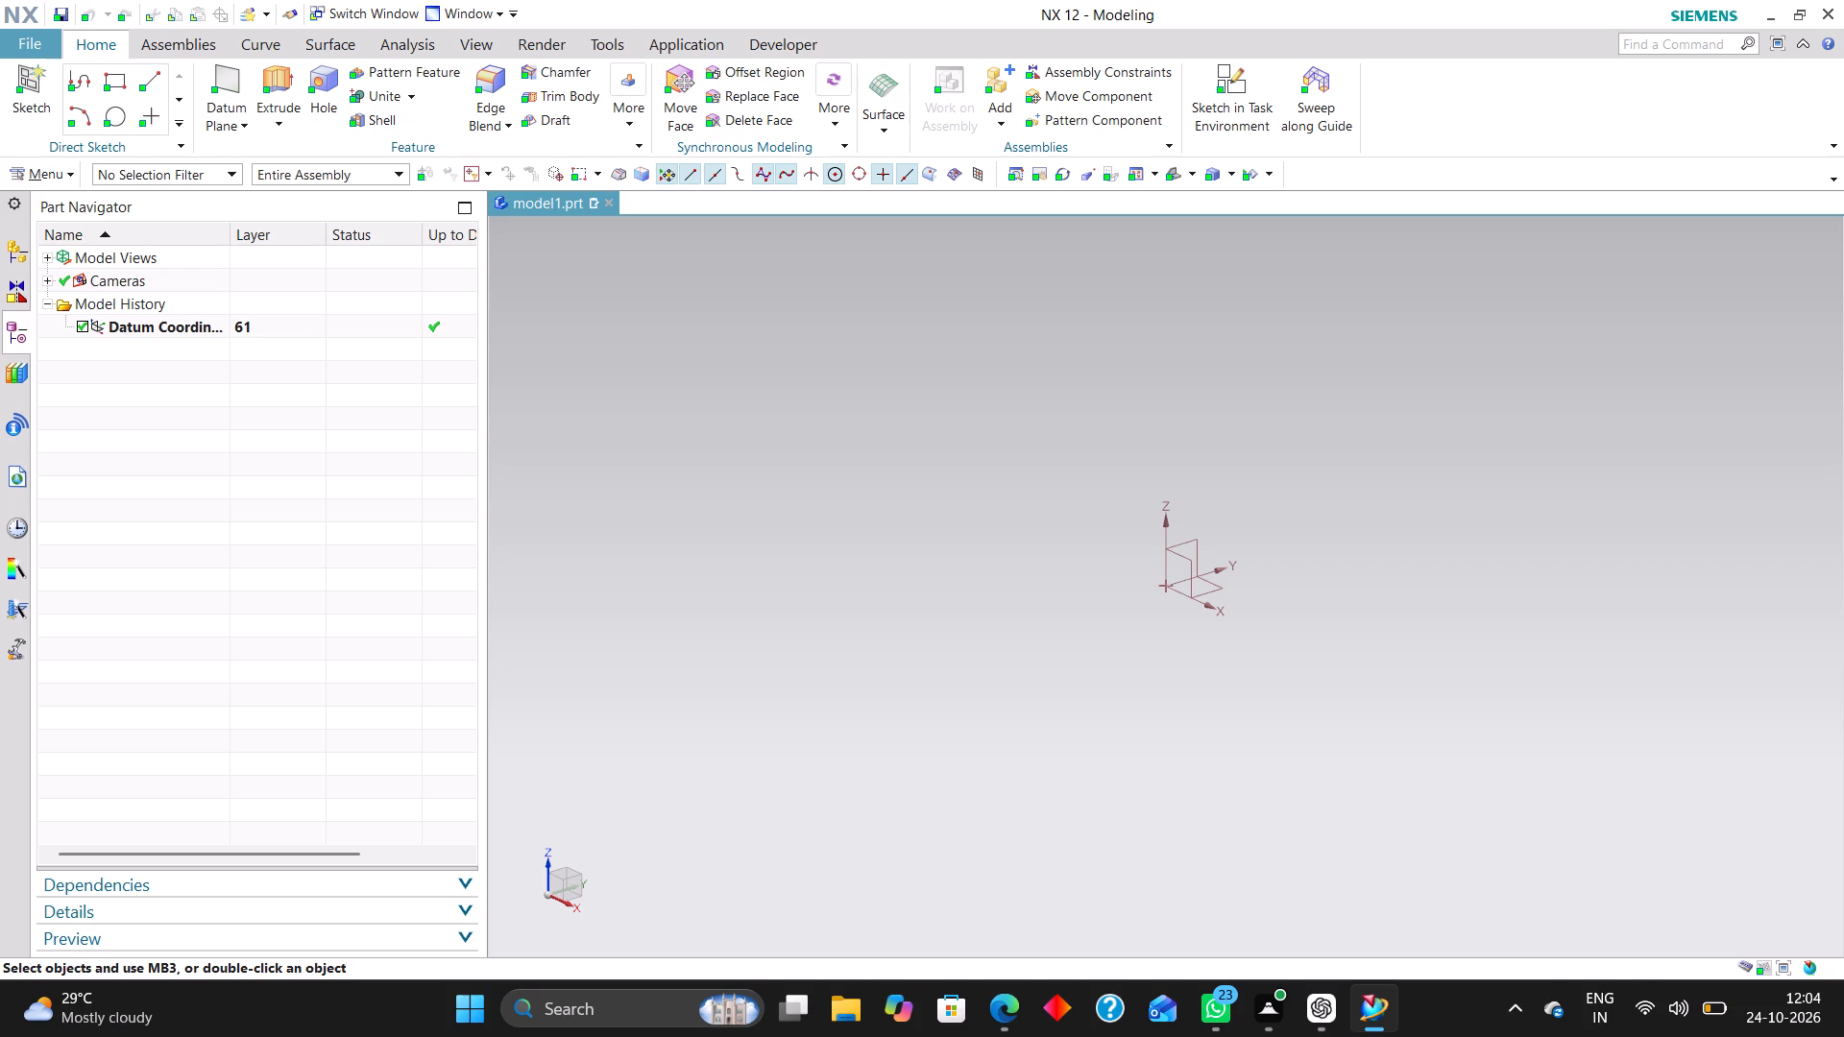
Consult the isometric support drawing in Edge, and sketch a rectangle about 112 mm long across the origin on the NX part's YZ plane.
left_click(1011, 1007)
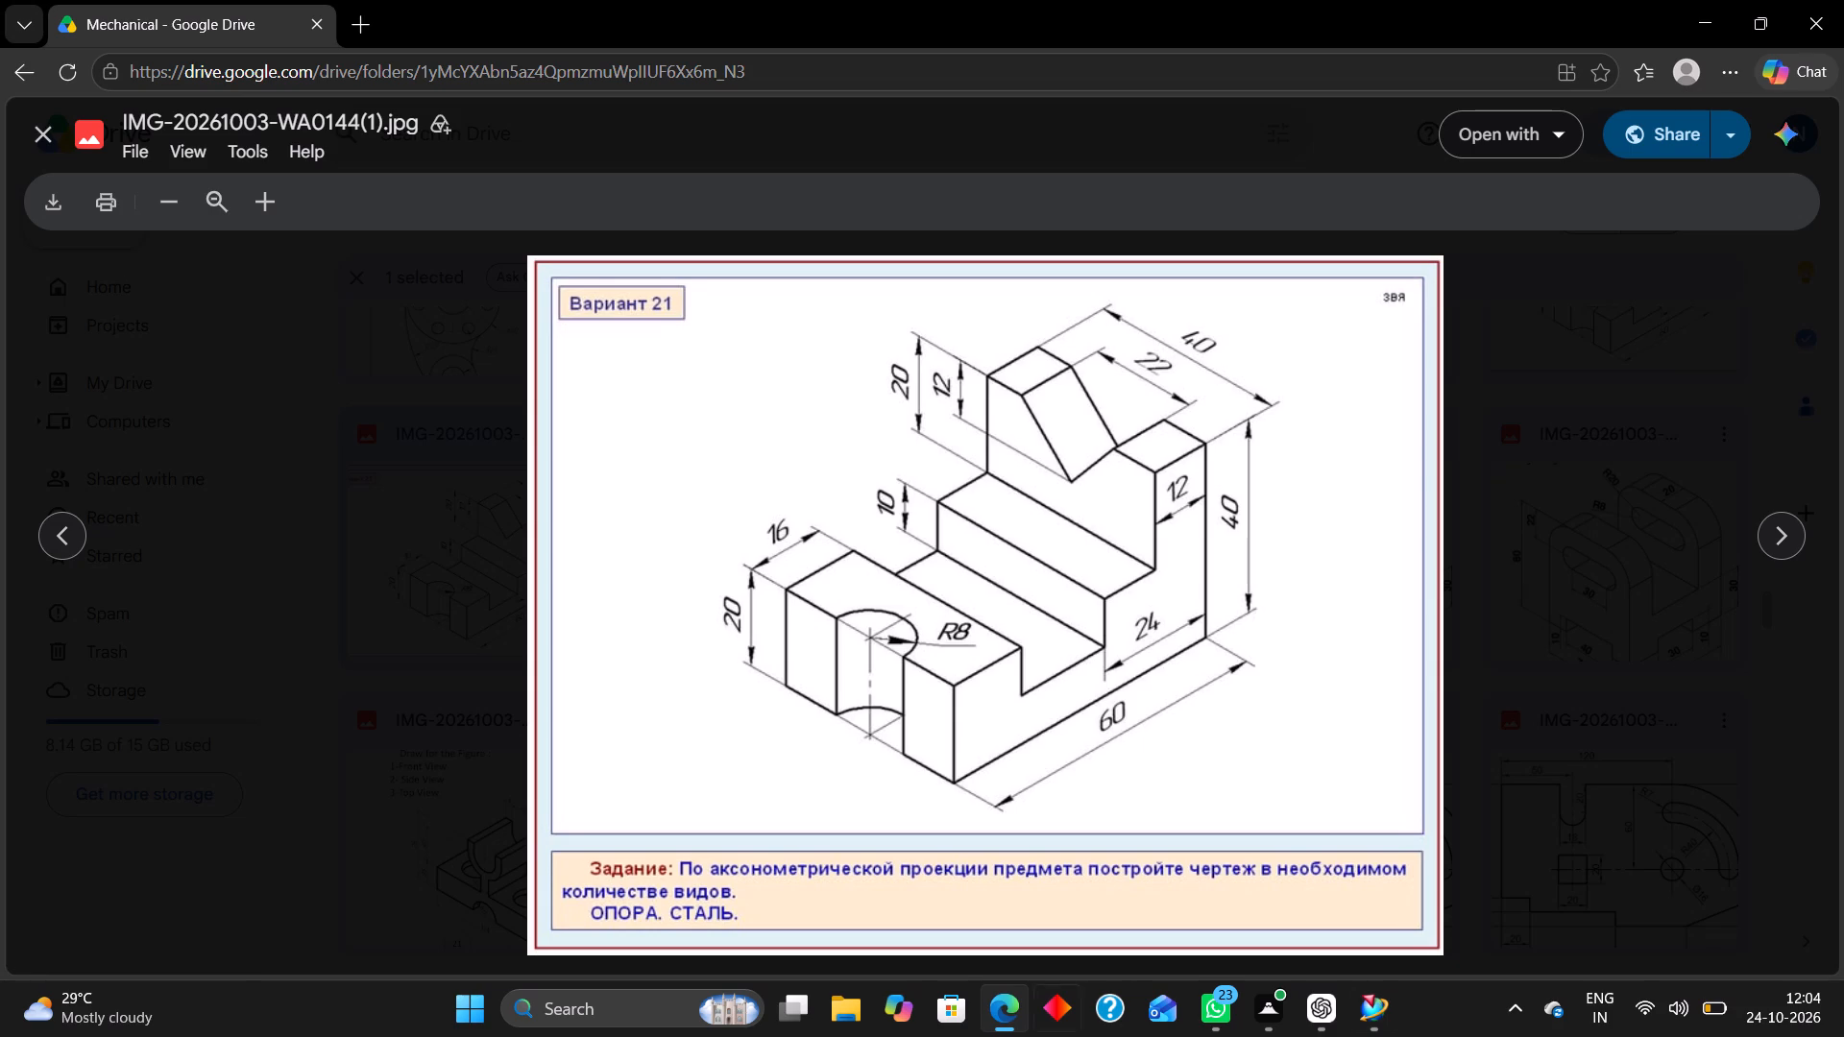
left_click(1381, 1016)
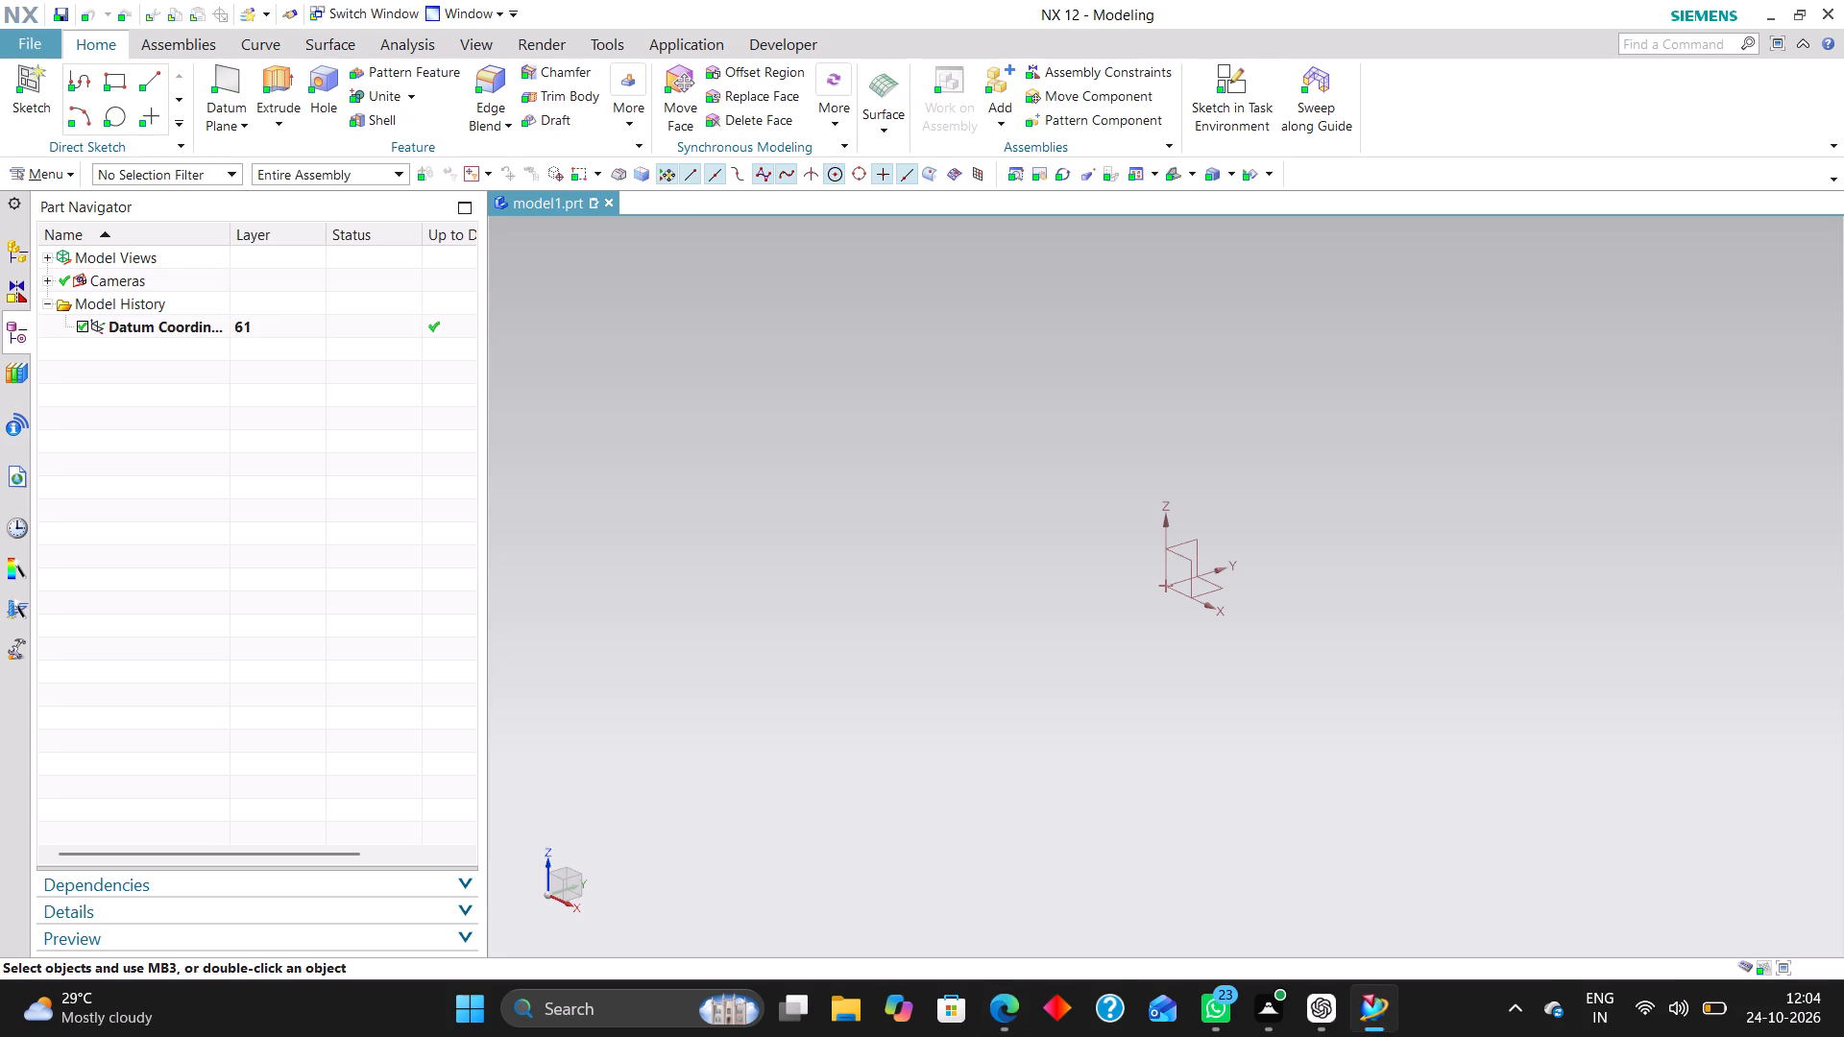
left_click(1232, 74)
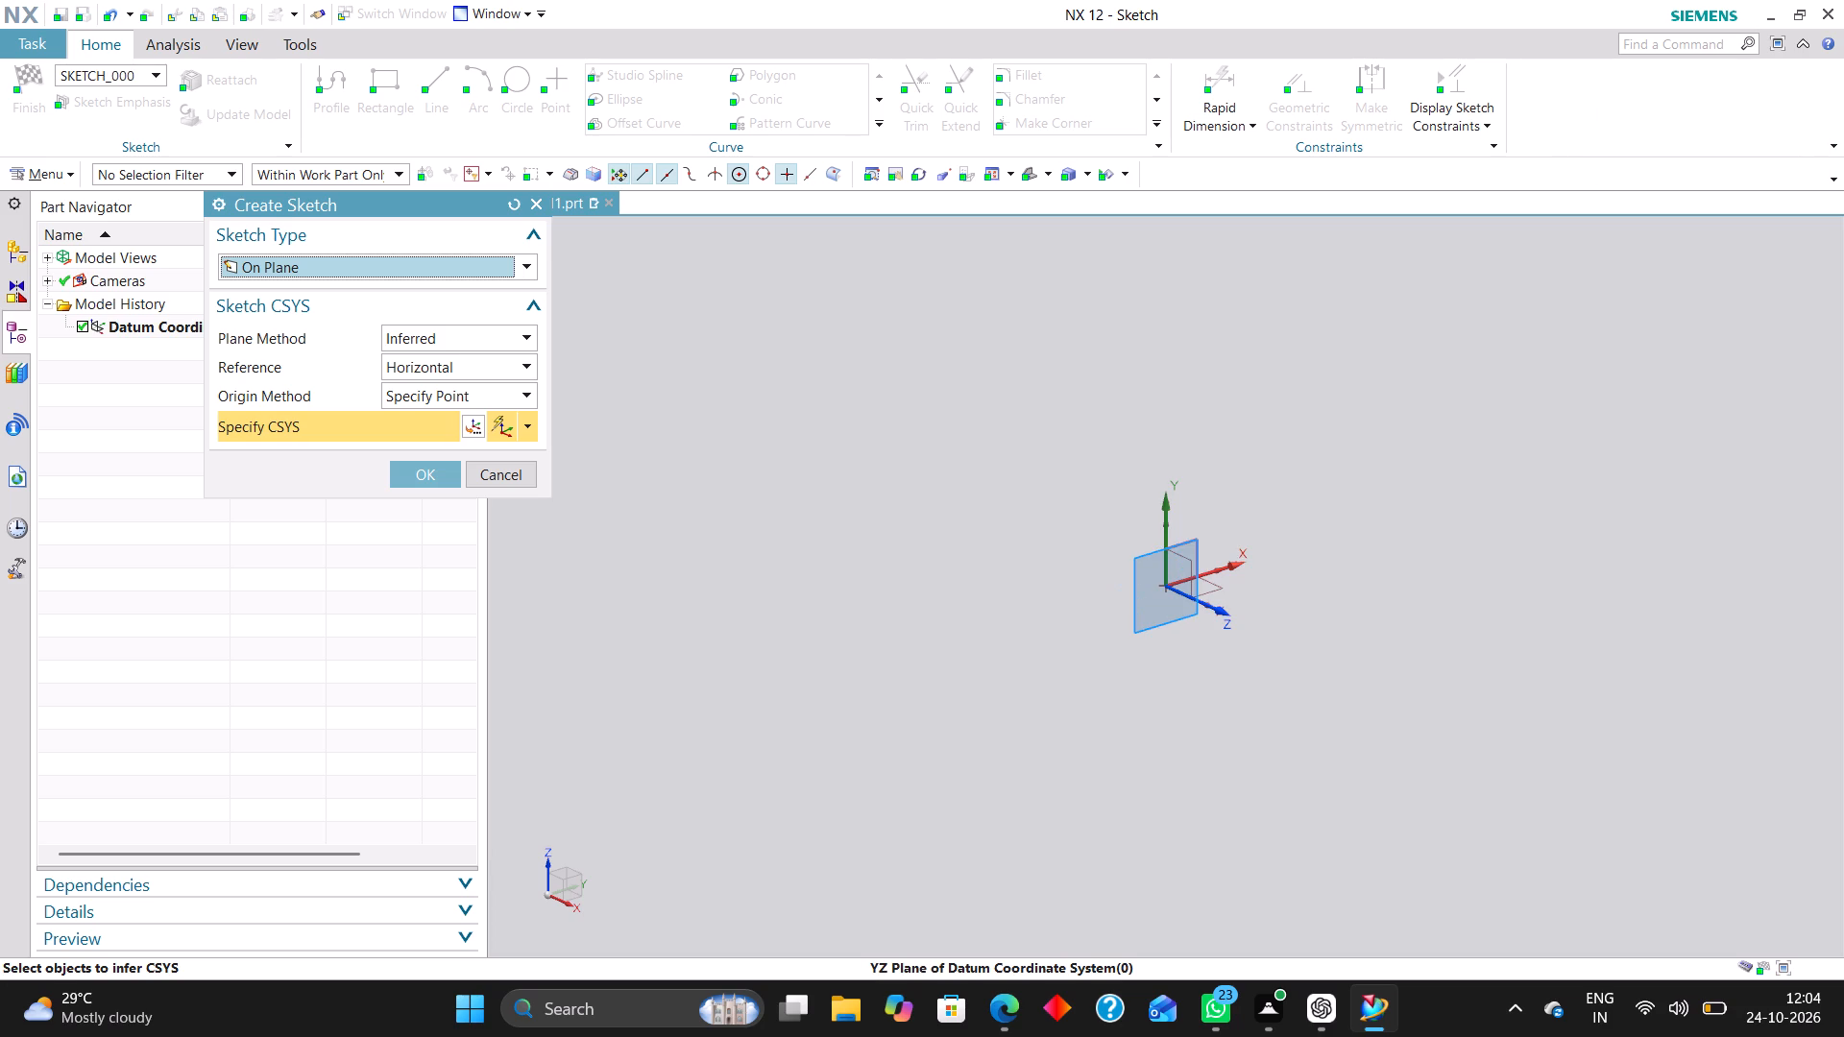
left_click(1191, 543)
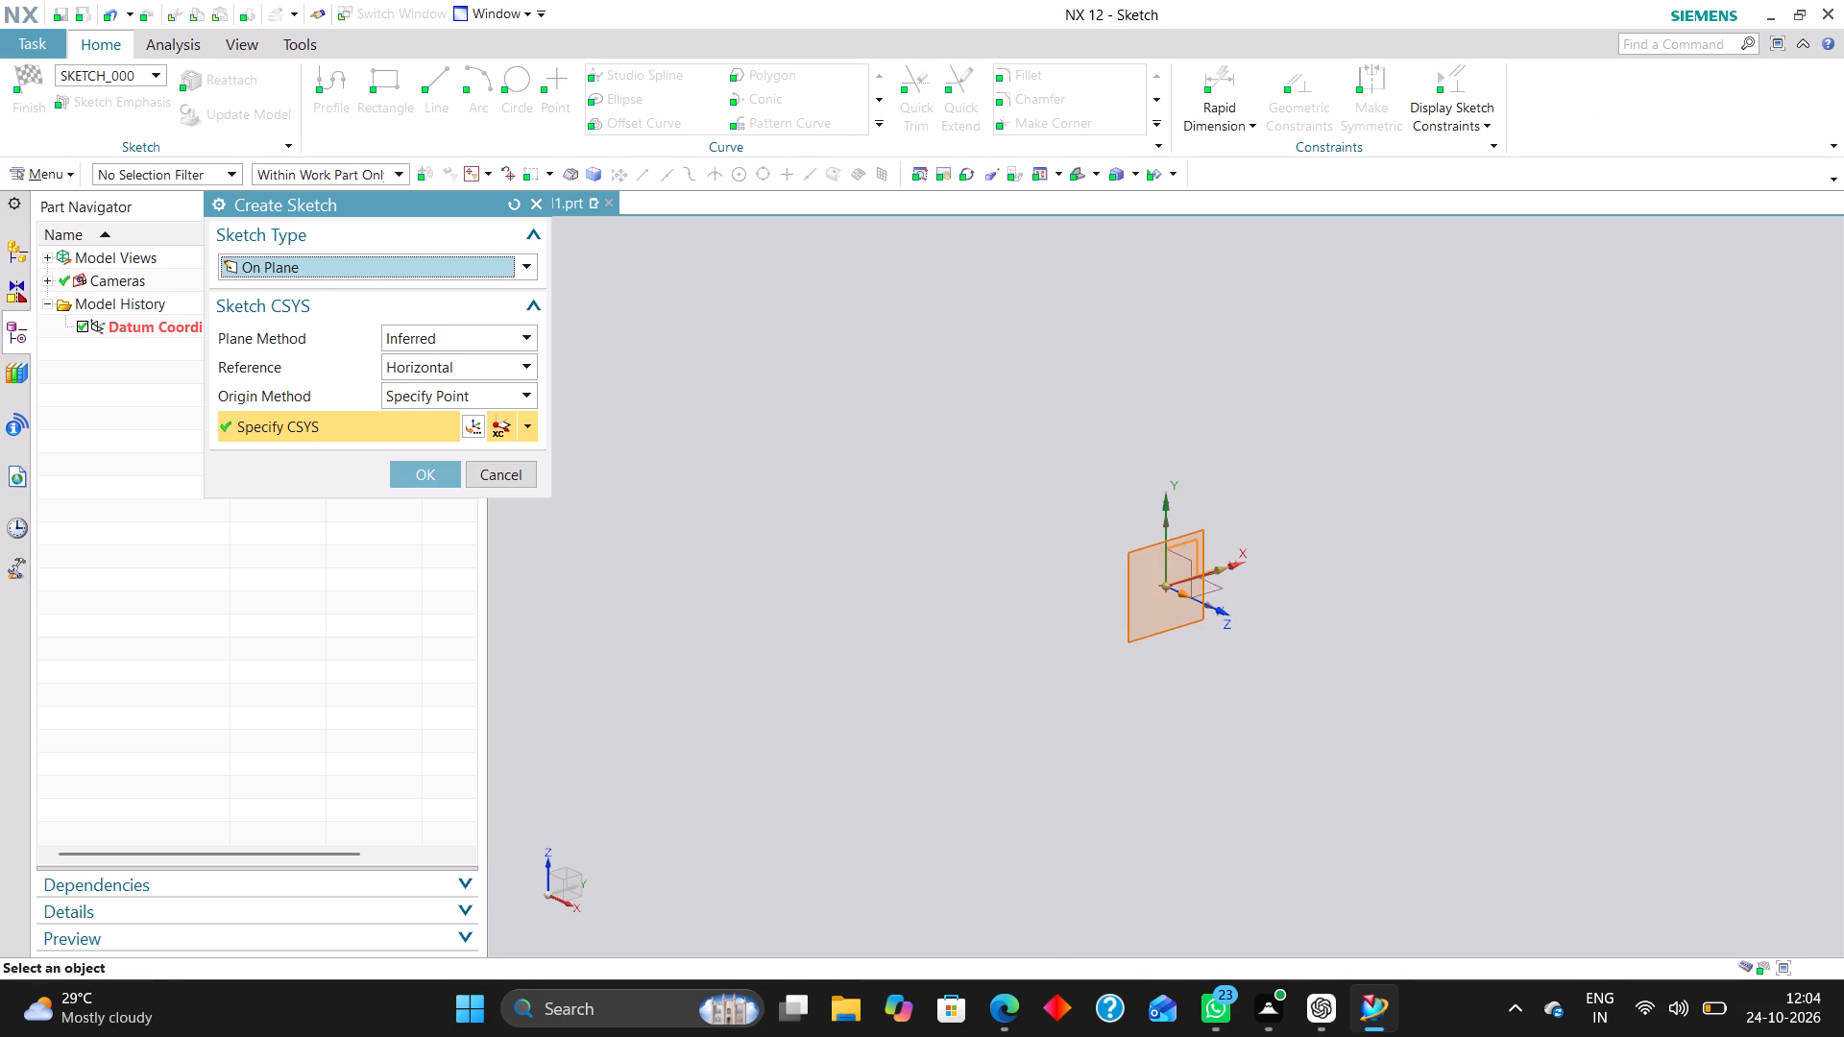
left_click(431, 473)
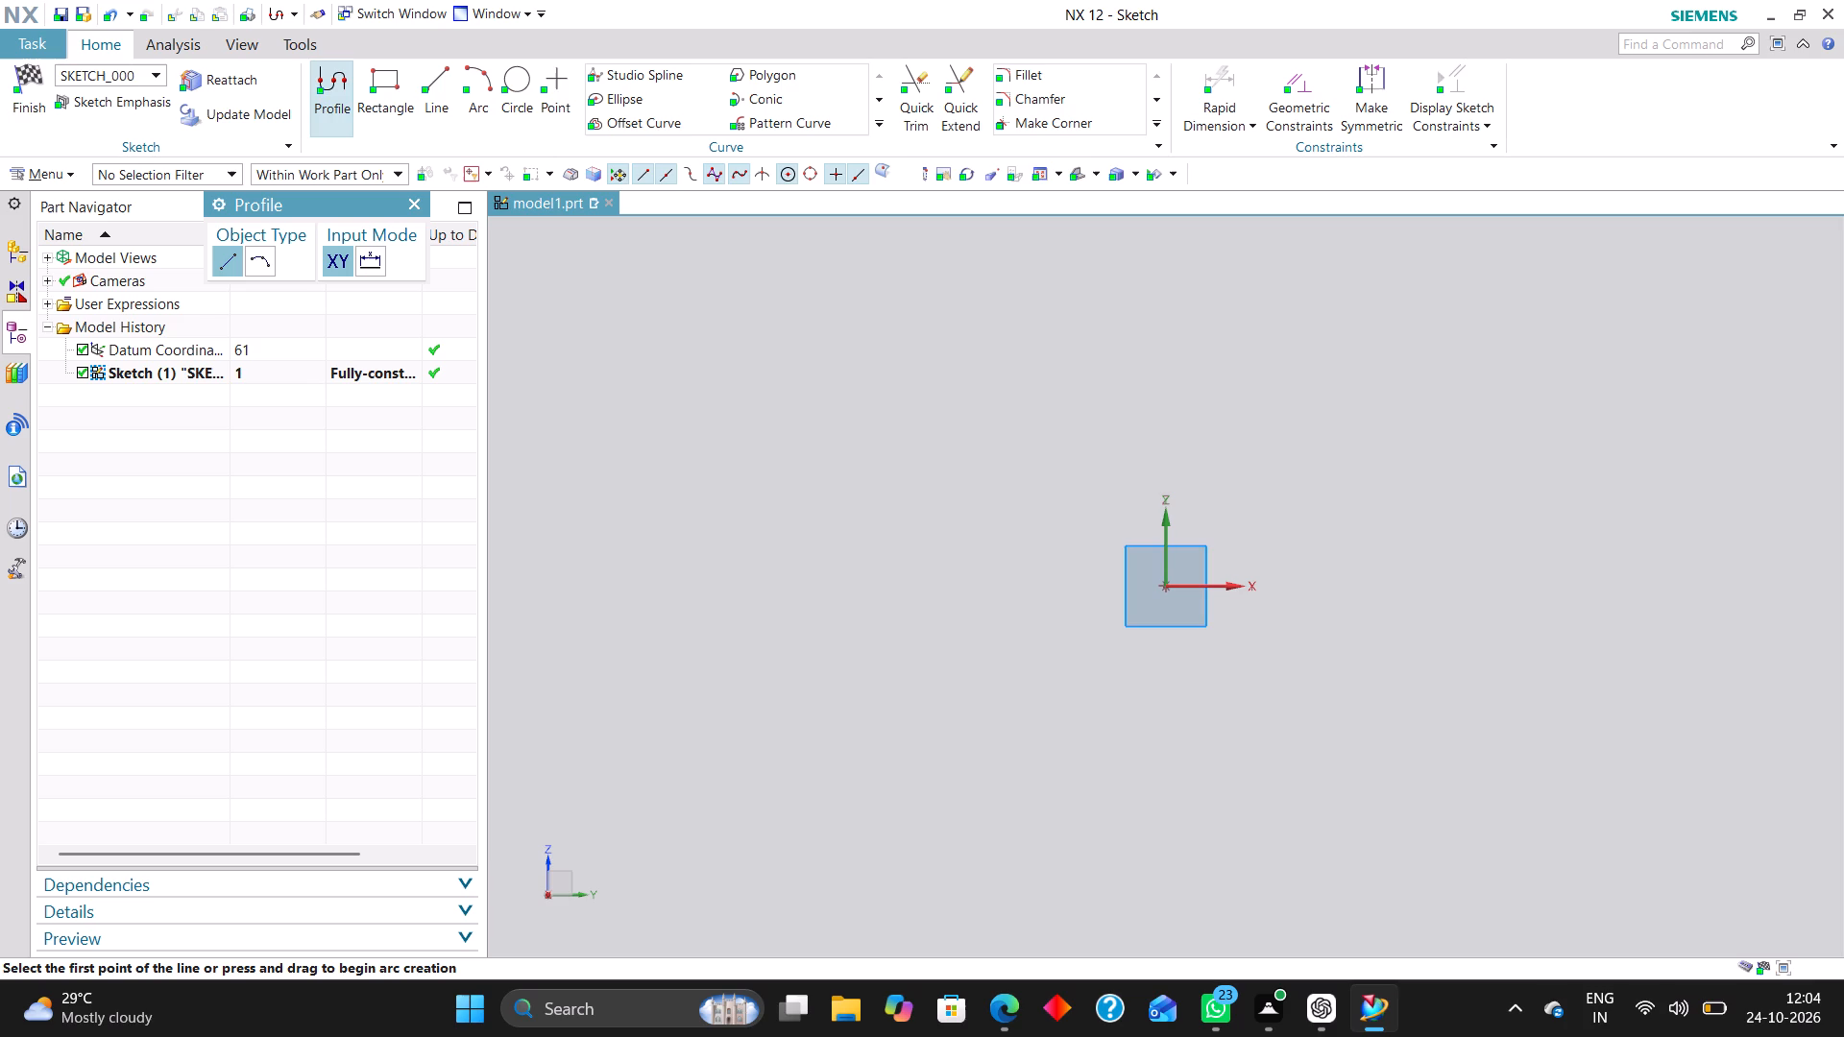
left_click(384, 85)
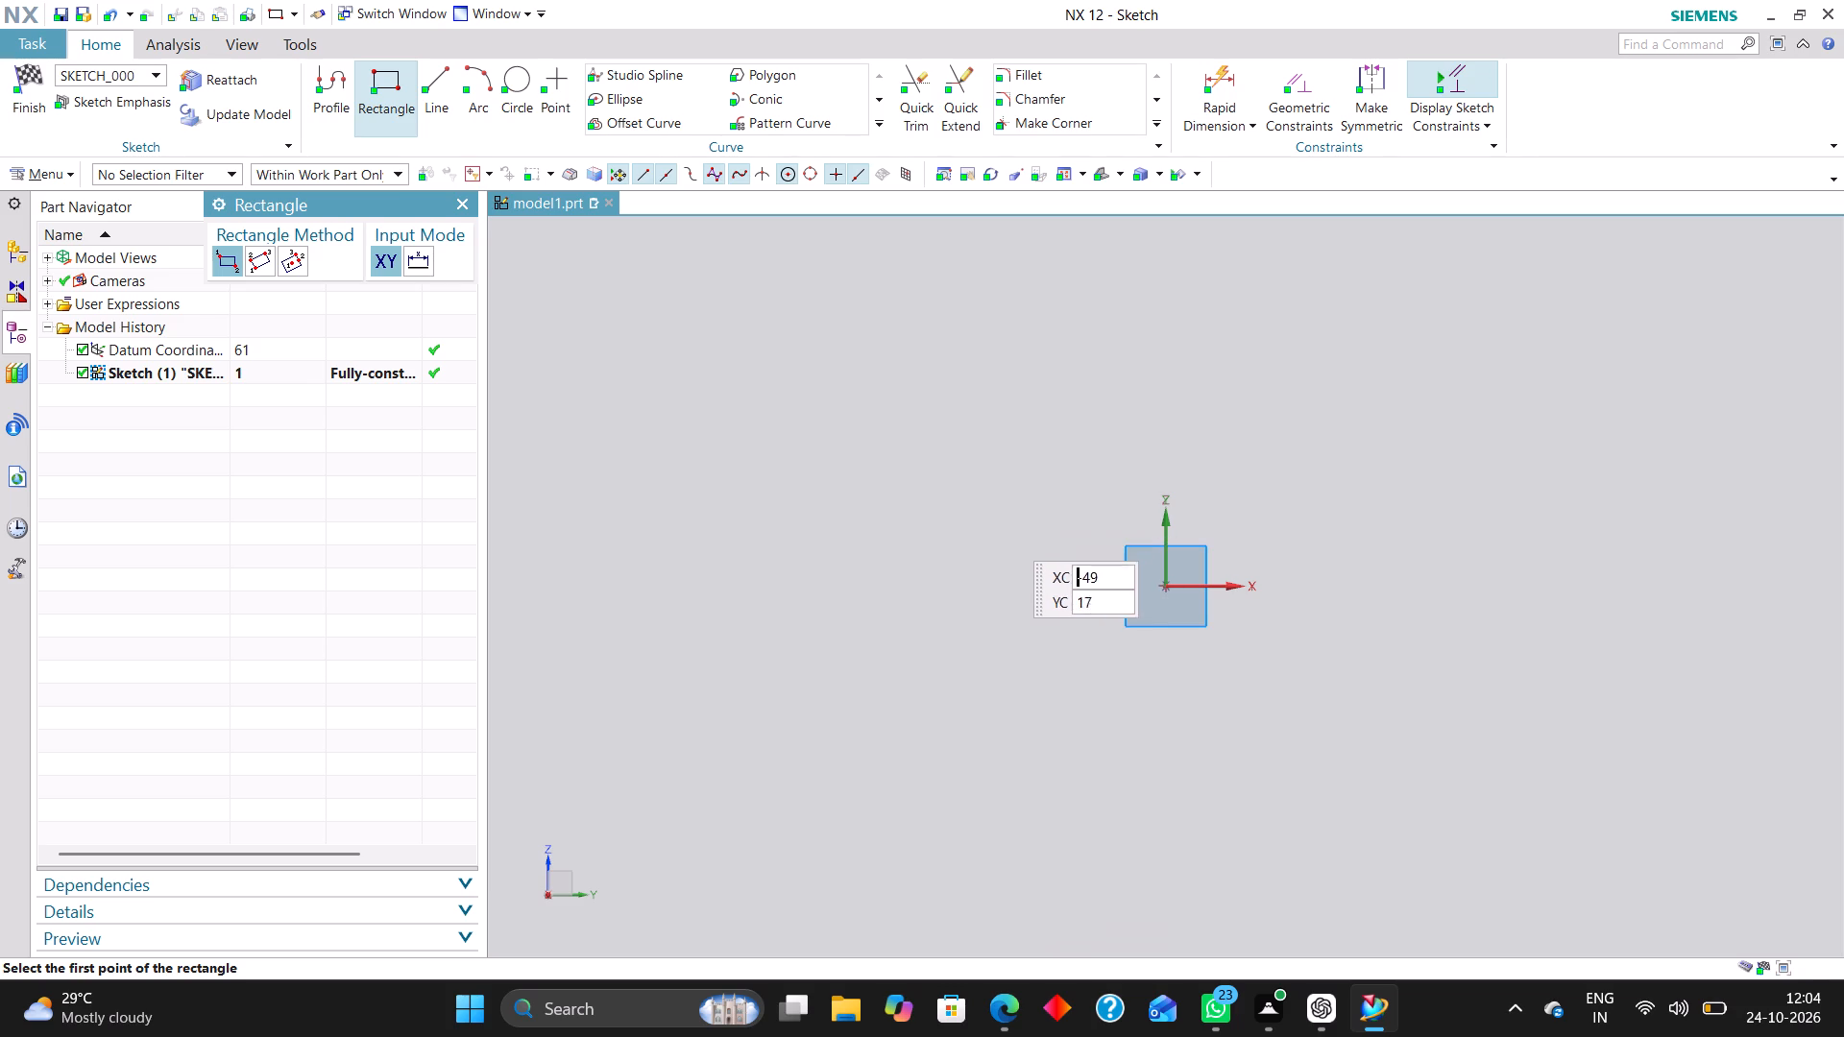
left_click(1002, 523)
left_click(1375, 580)
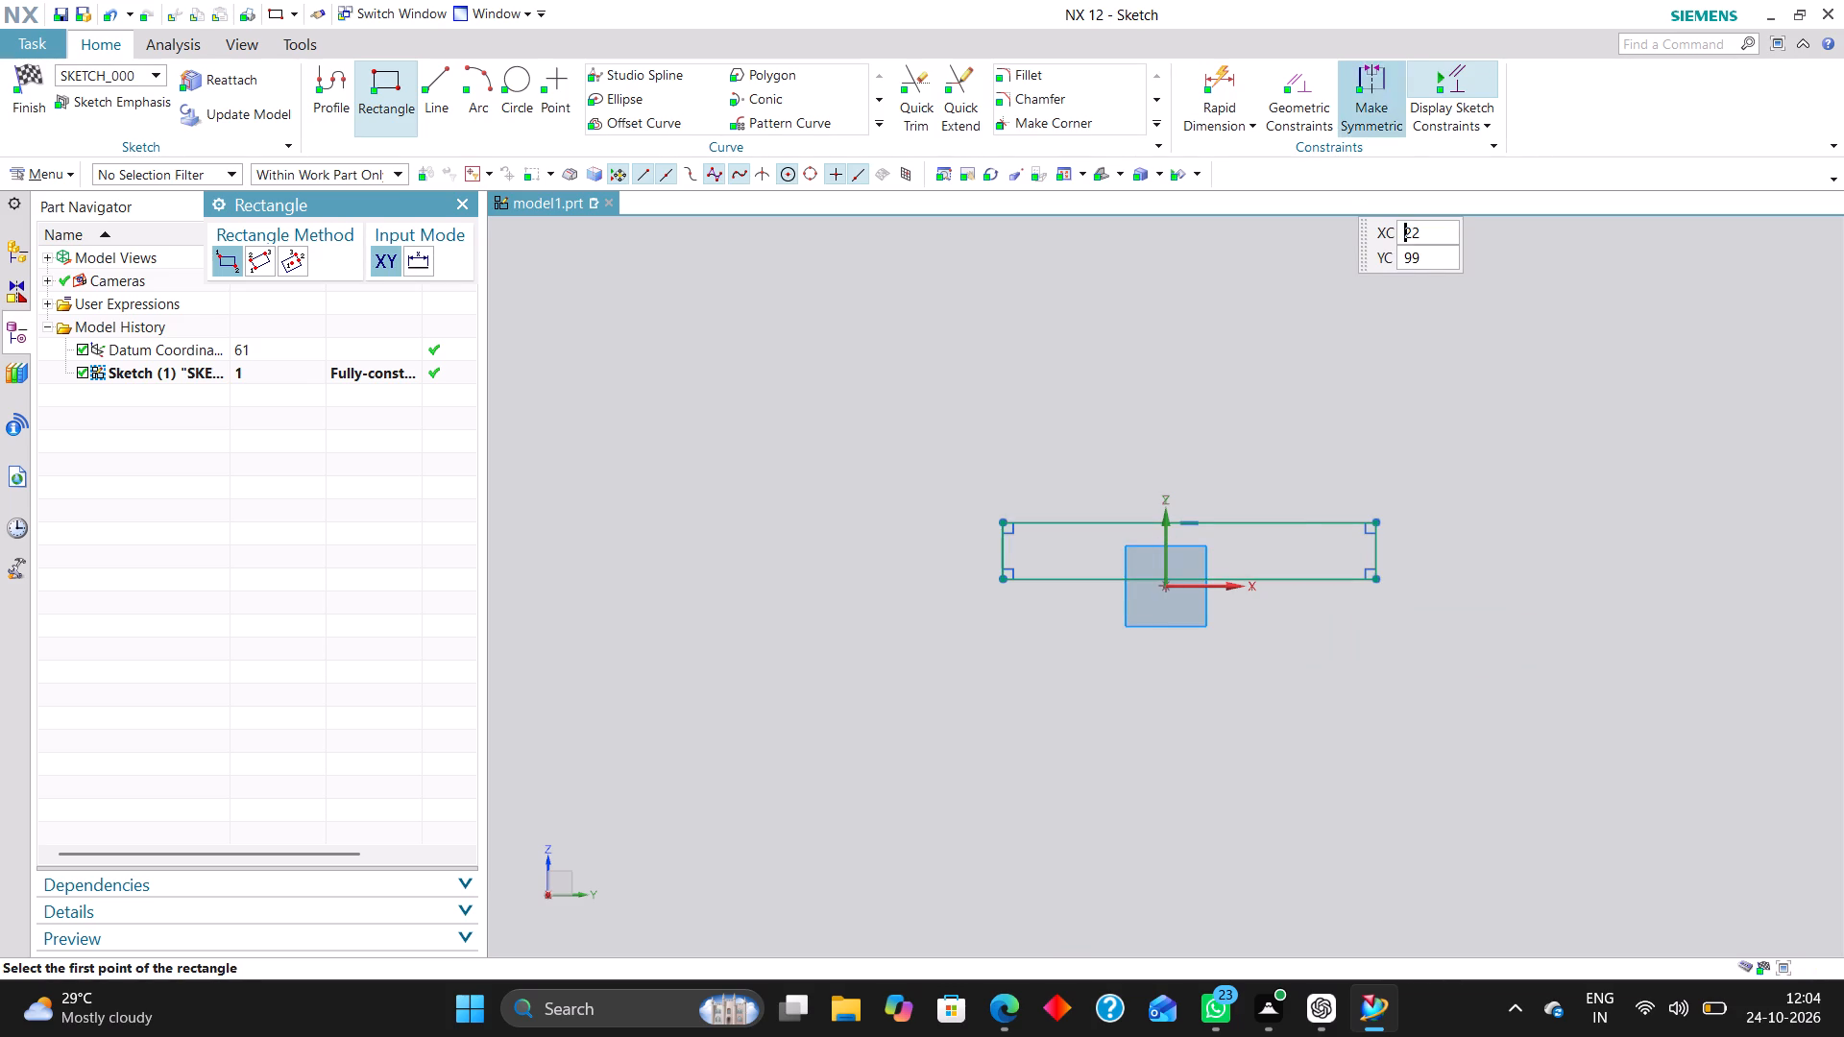
Apply midpoint constraints to center the rectangle on the vertical sketch axis, with its bottom edge lying on the horizontal axis.
left_click(1292, 81)
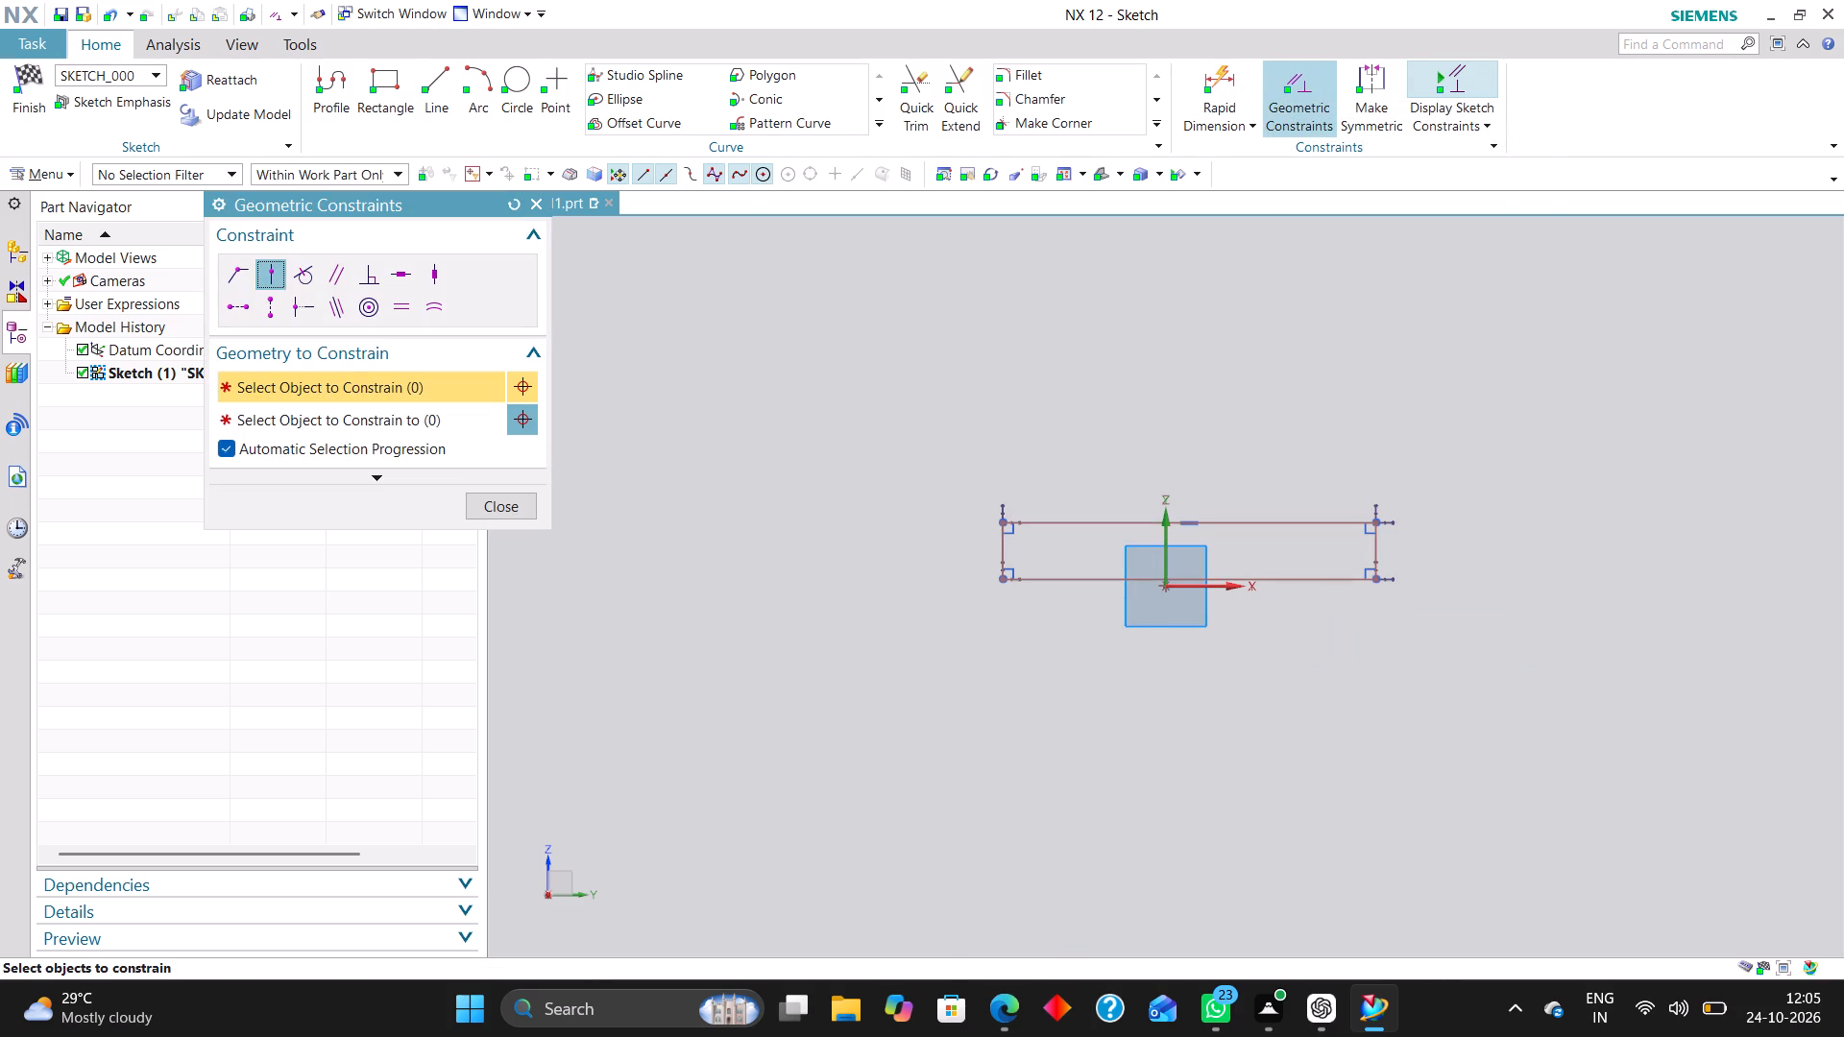
left_click(1187, 519)
left_click(1163, 533)
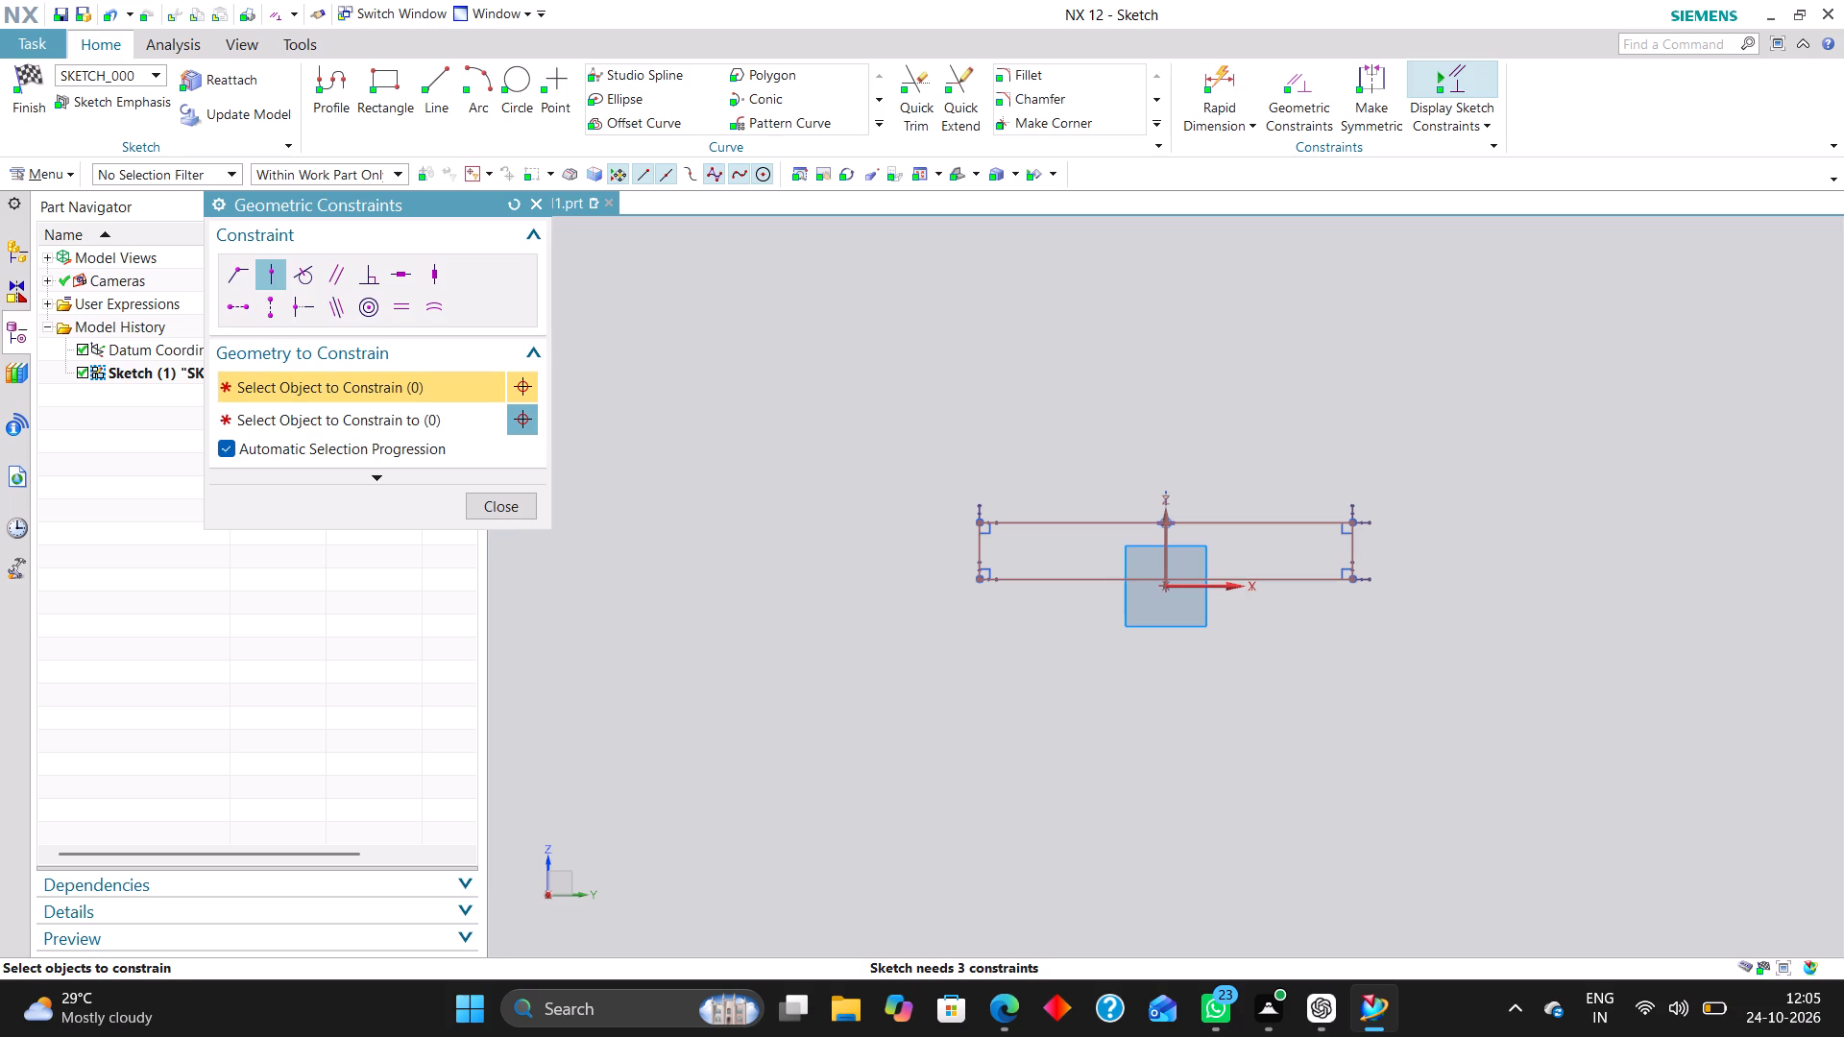
left_click(1165, 575)
left_click(1197, 593)
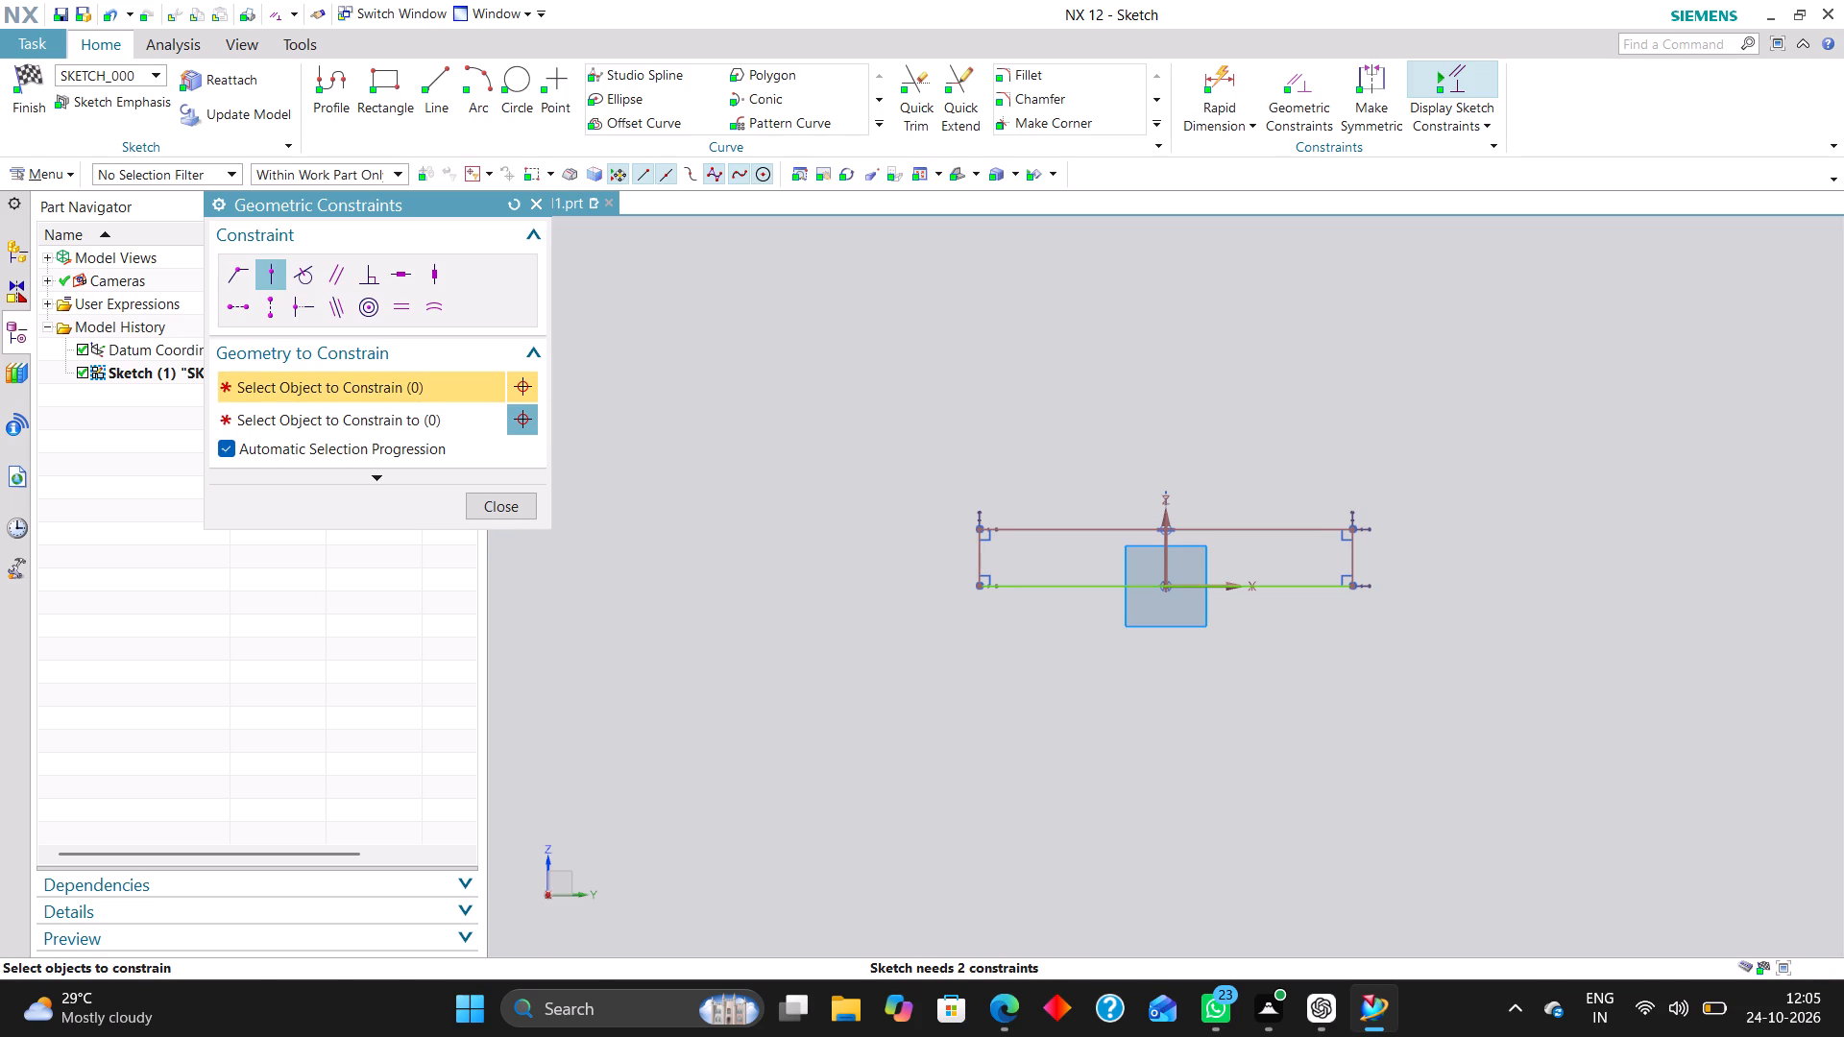
left_click(503, 504)
Dimension the rectangle 60 mm long and 10 mm high with Rapid Dimension, and finish the sketch.
left_click(1236, 81)
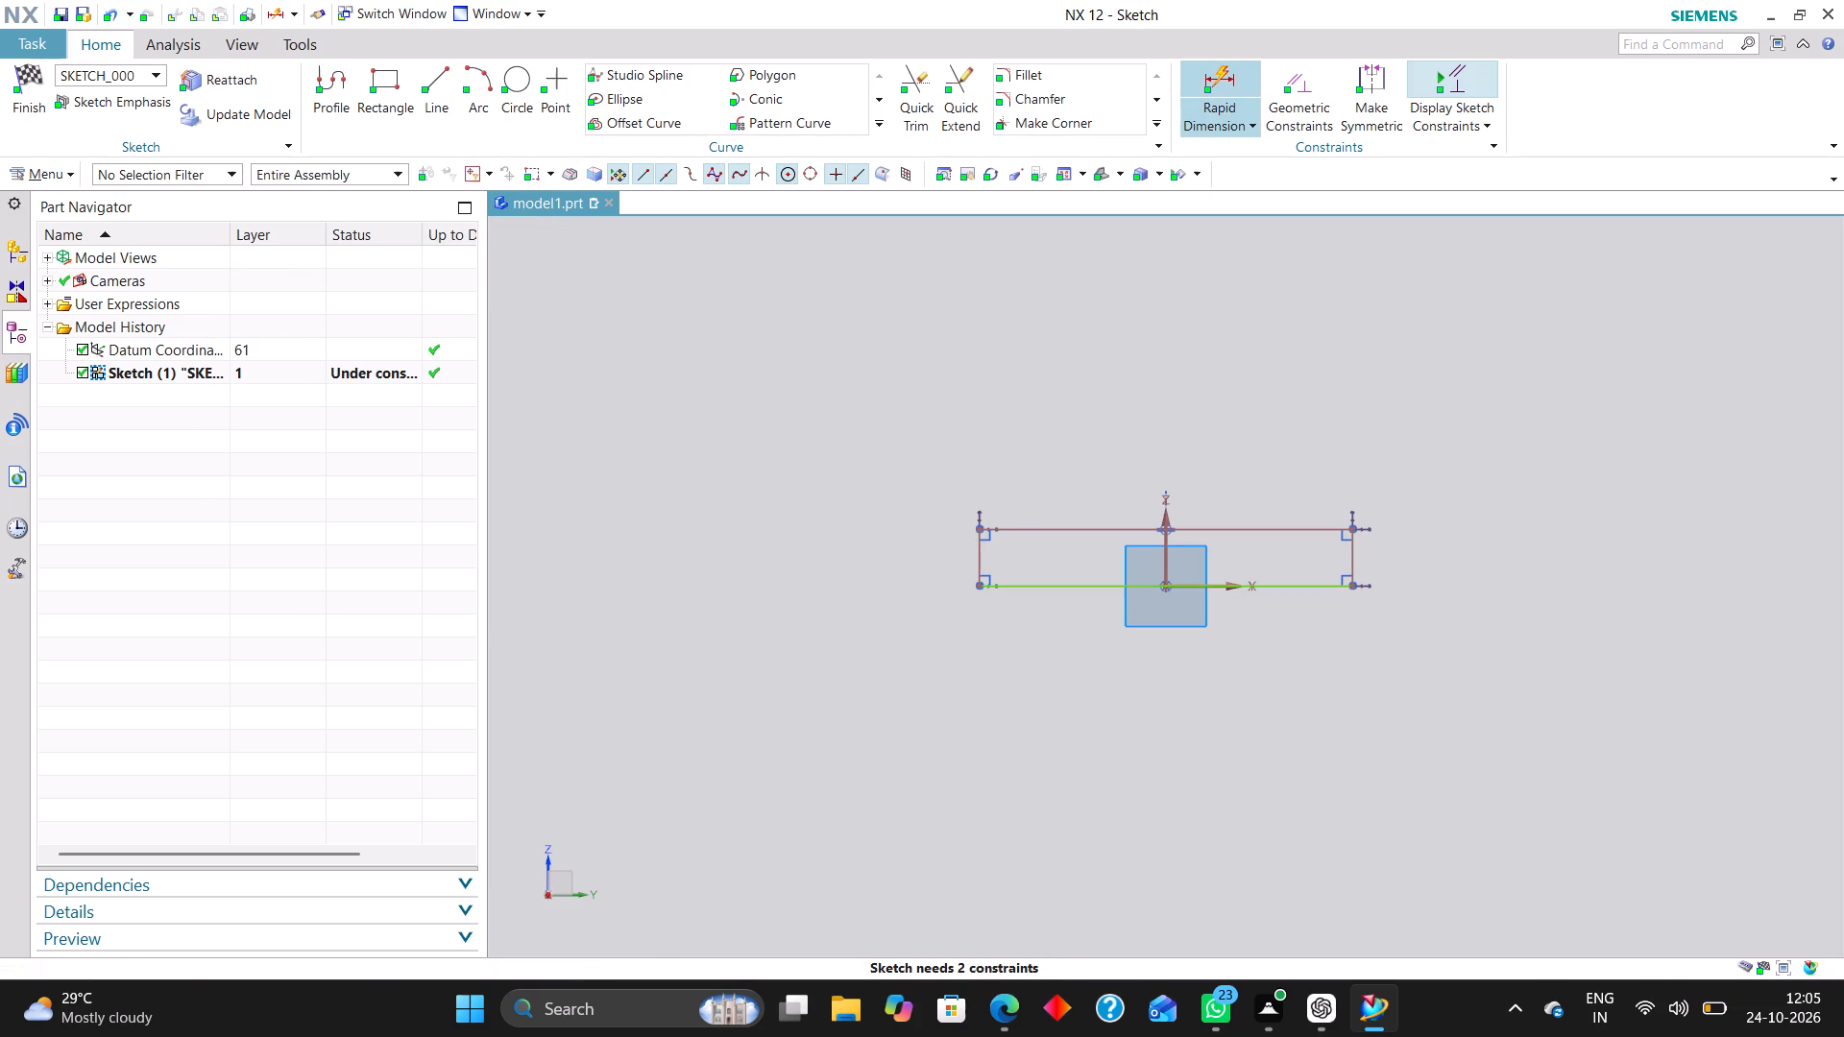
left_click(1274, 589)
left_click(1177, 687)
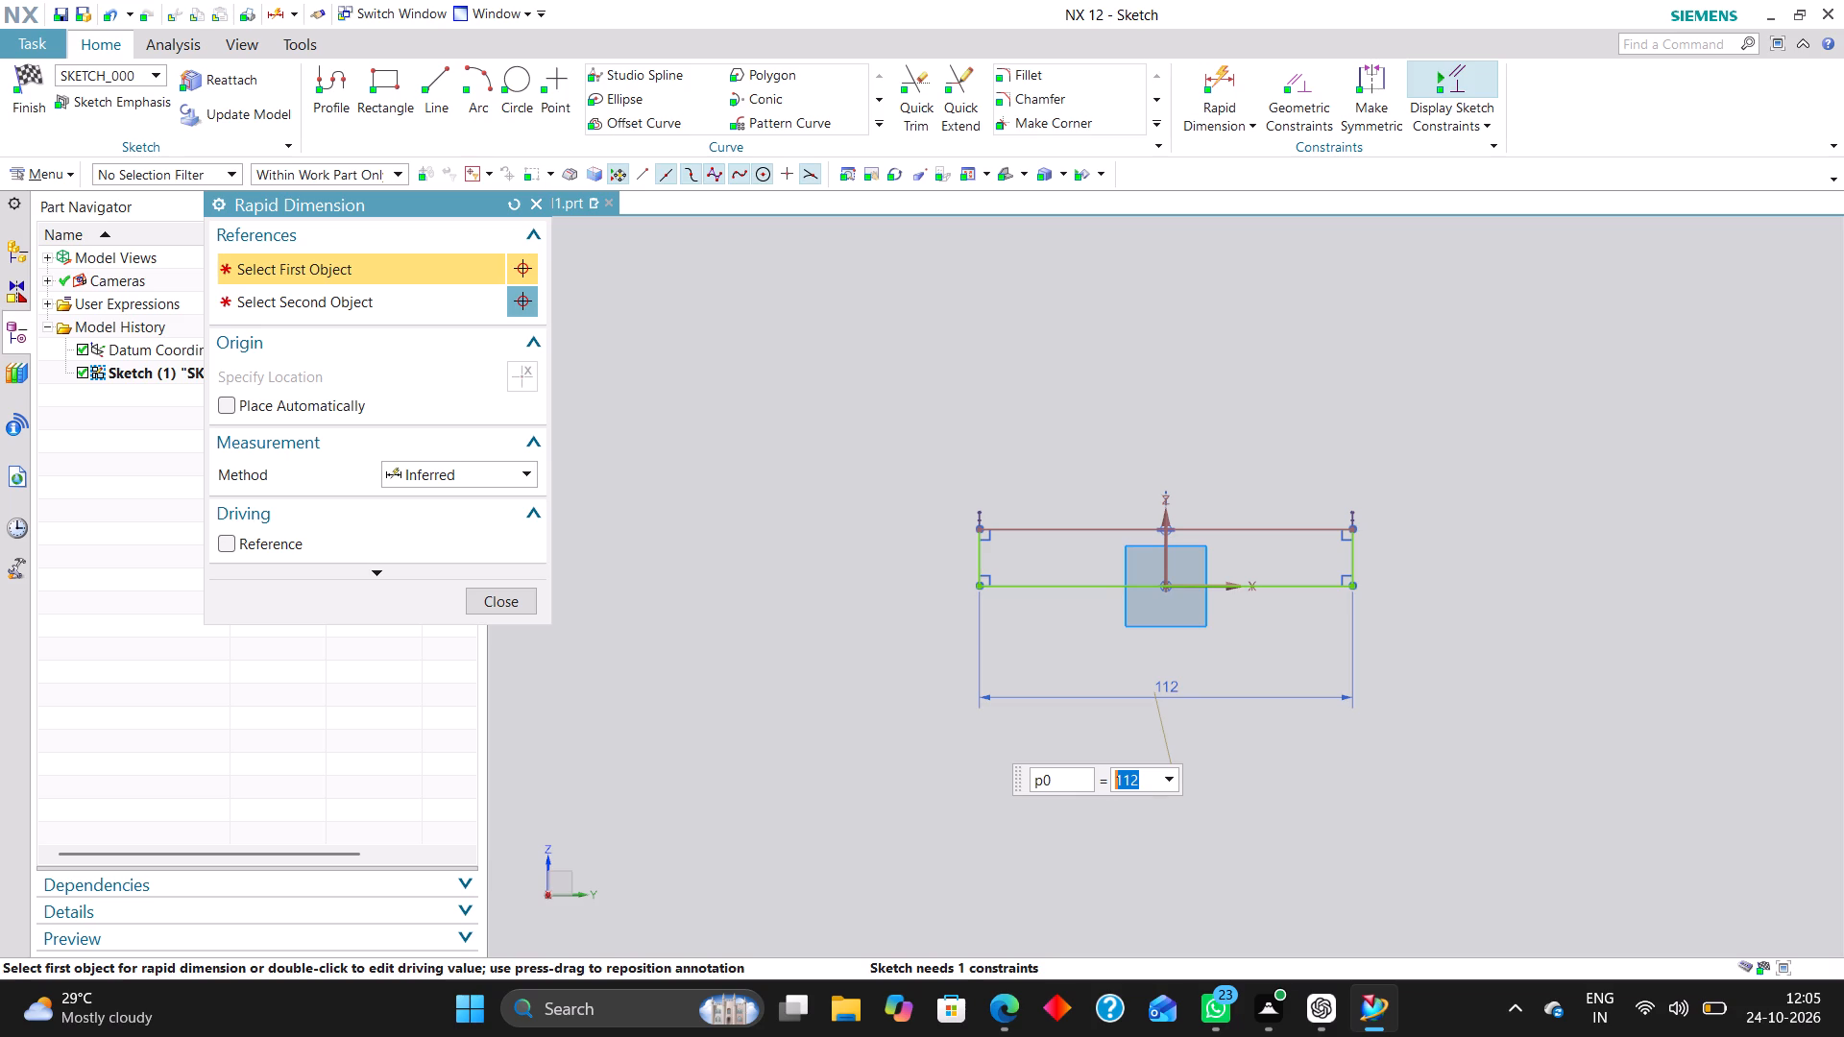
type("60")
key("Return")
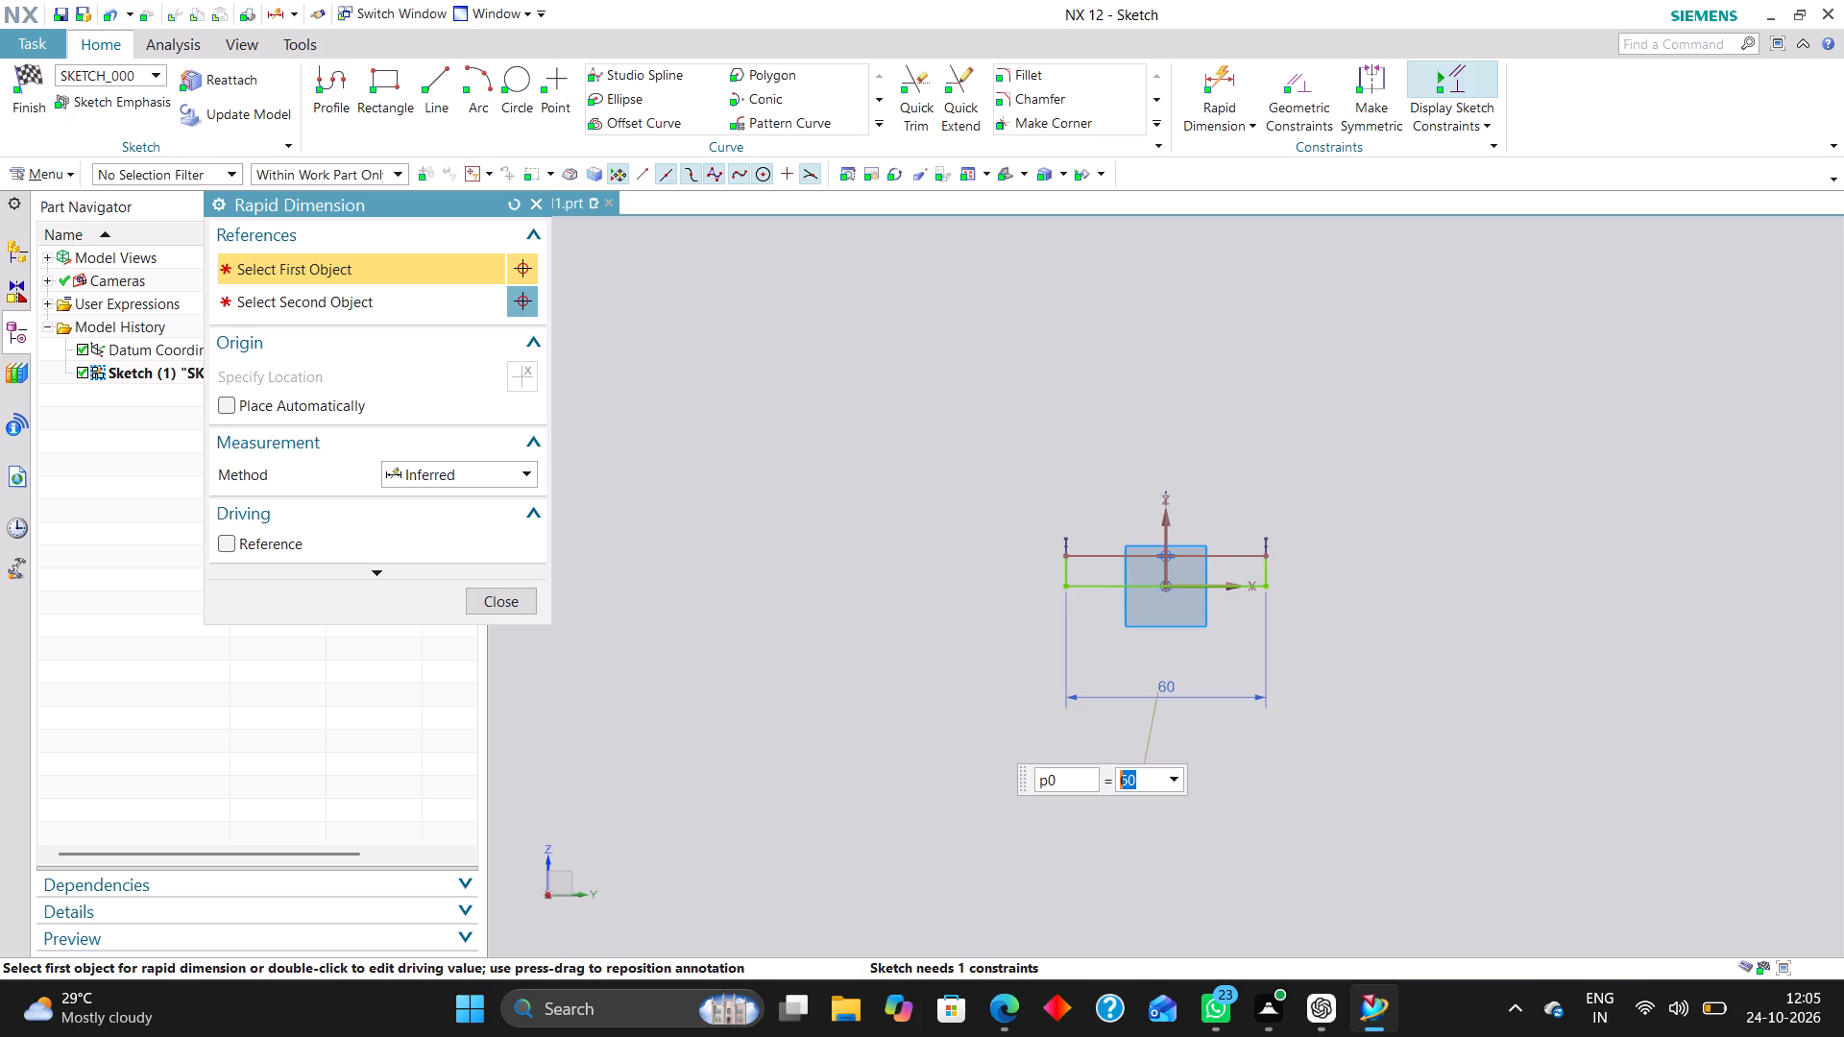
scroll(1121, 527, "up", 5)
left_click(954, 678)
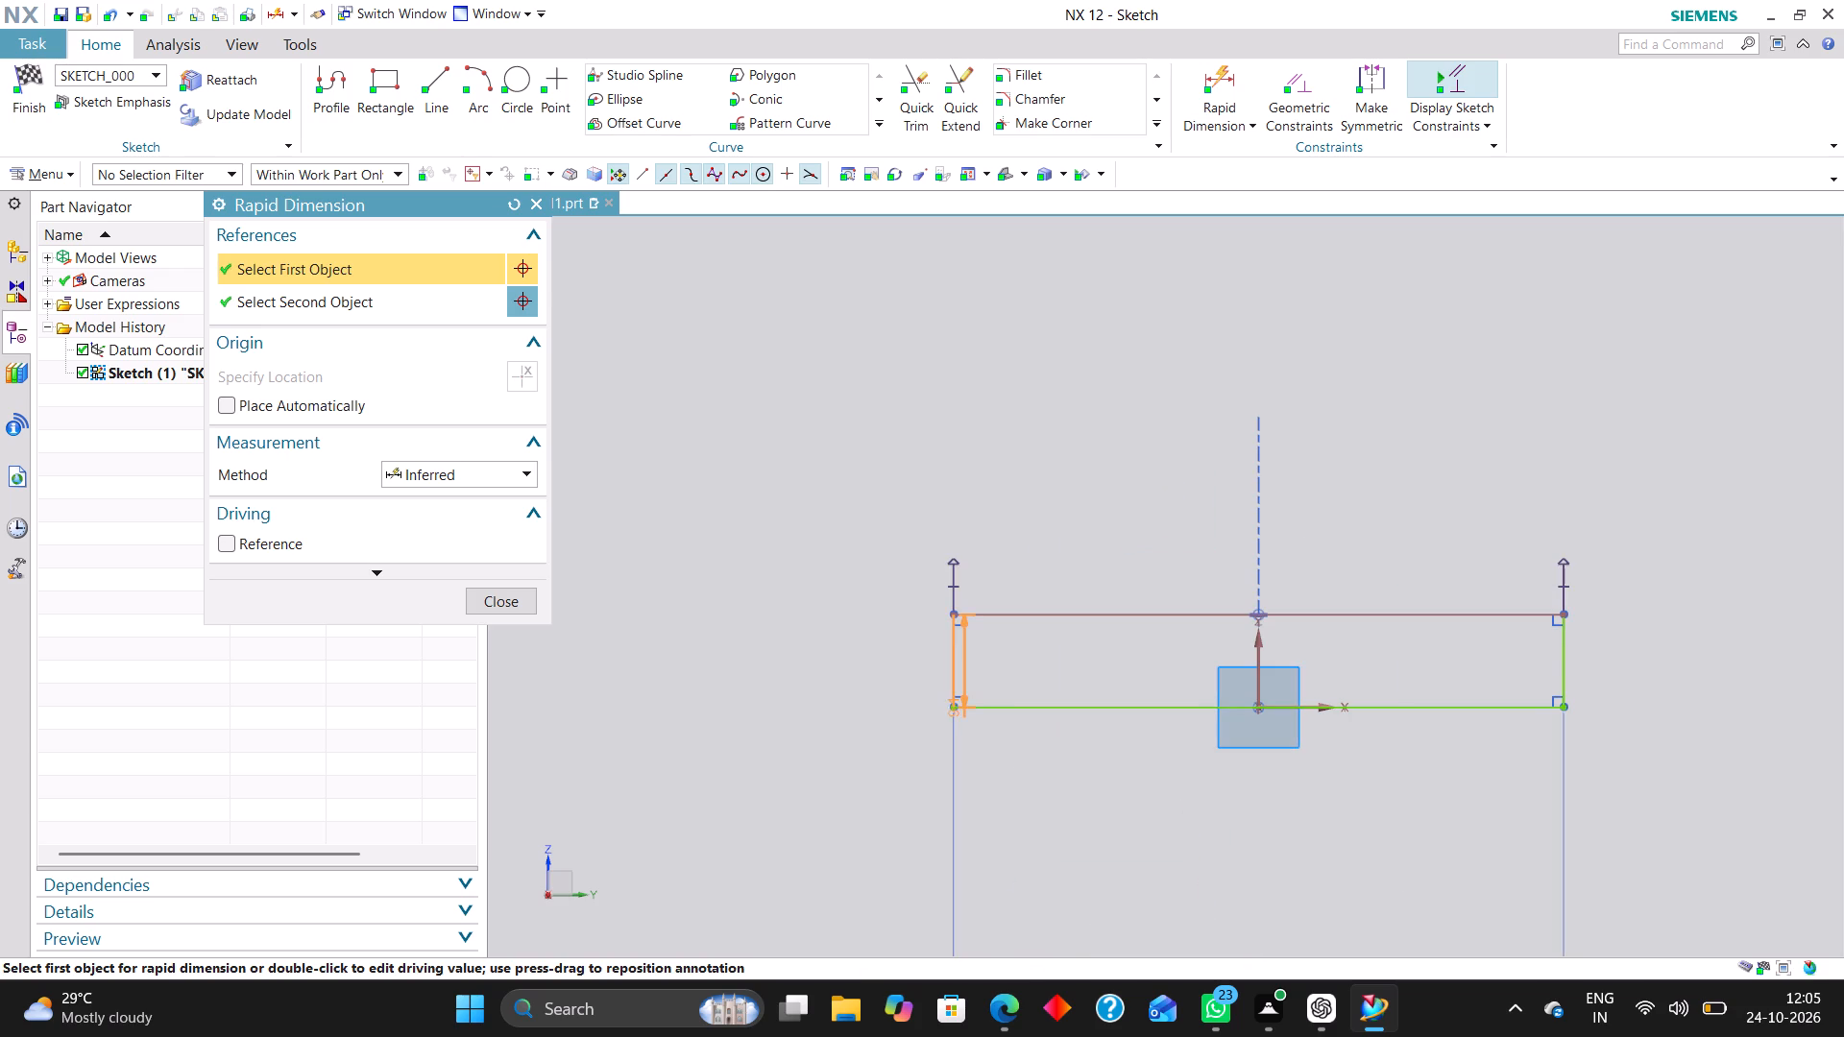
left_click(889, 649)
type("10")
key("Return")
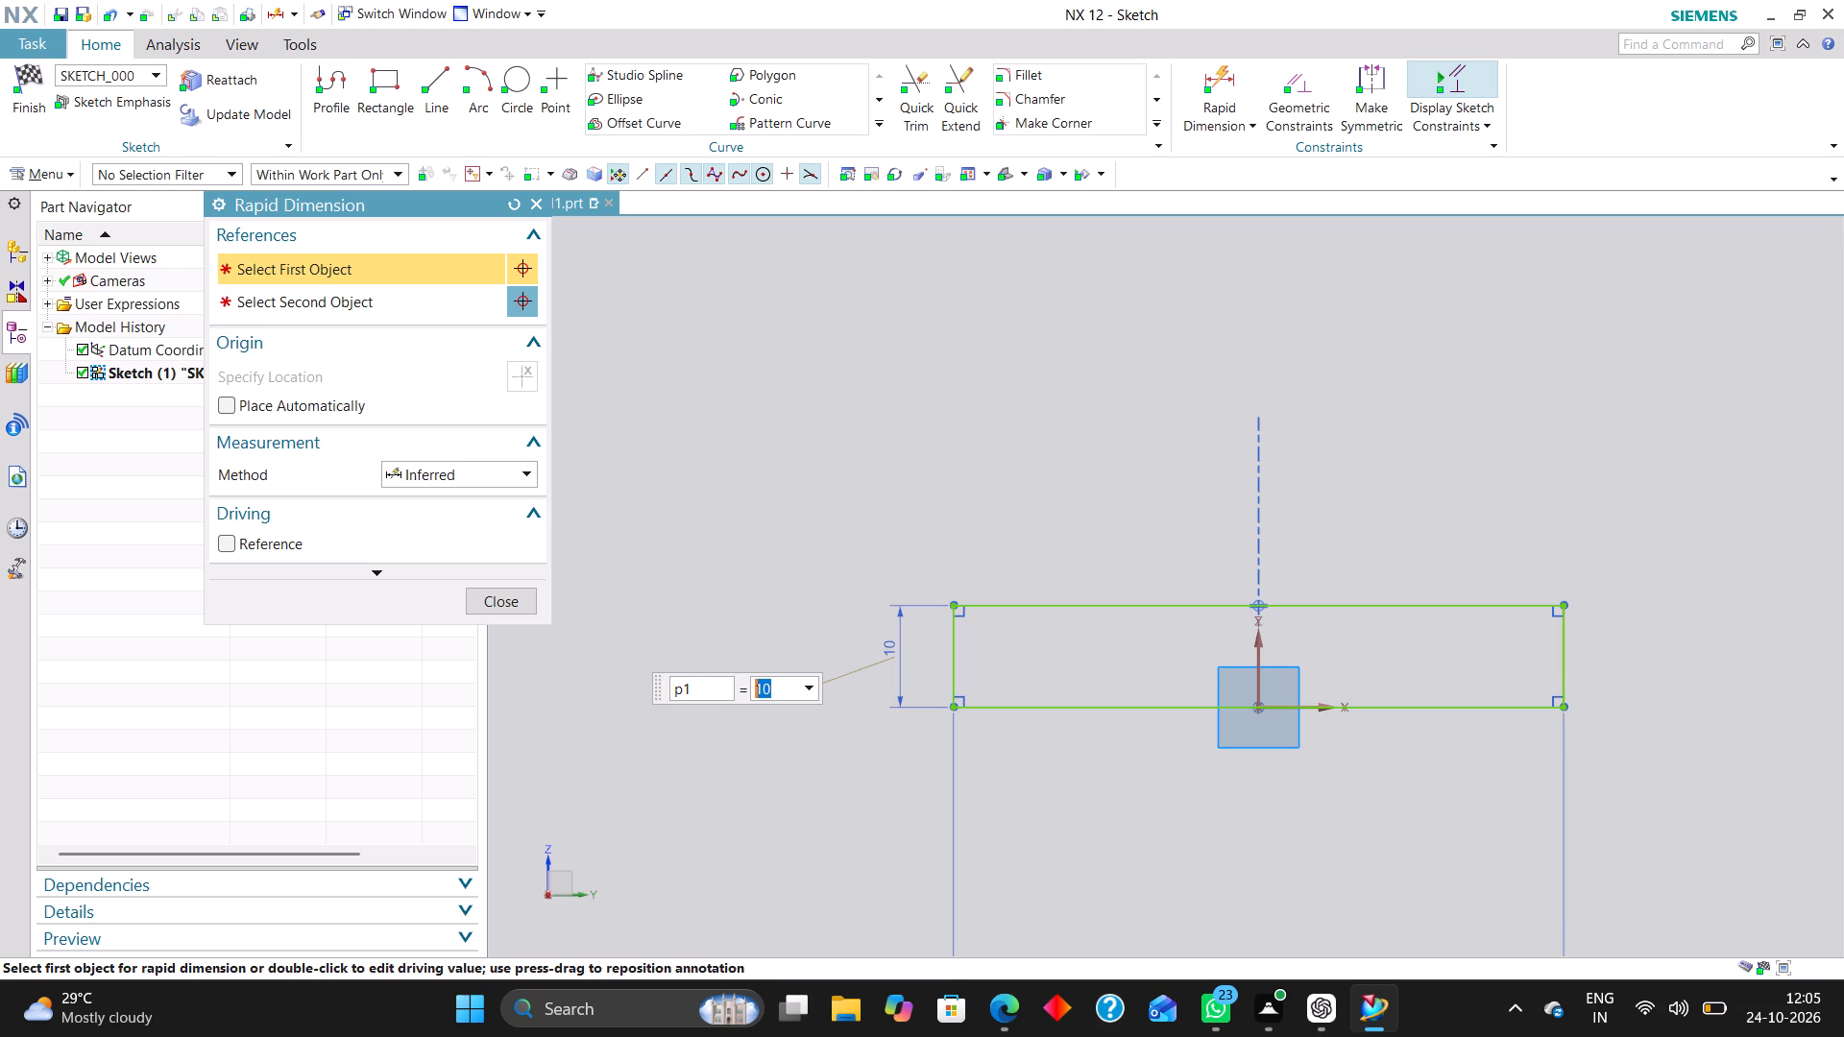
left_click(492, 602)
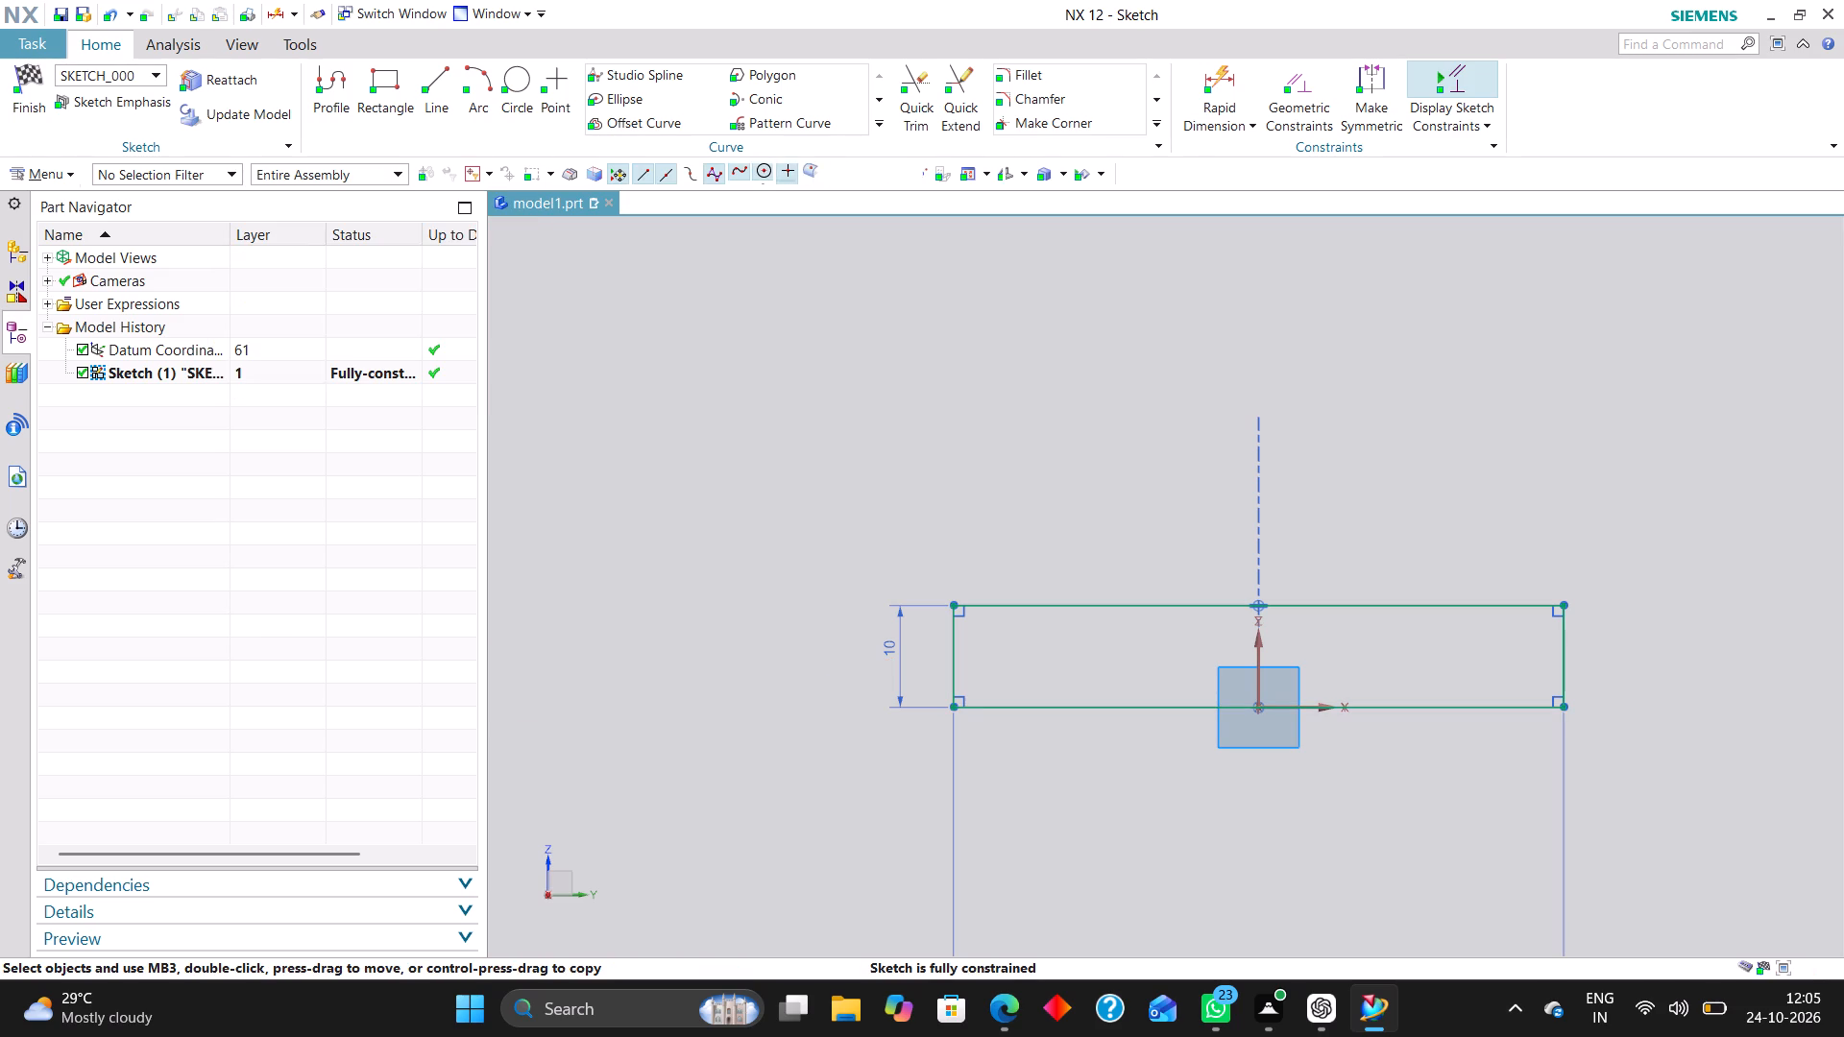
left_click(32, 74)
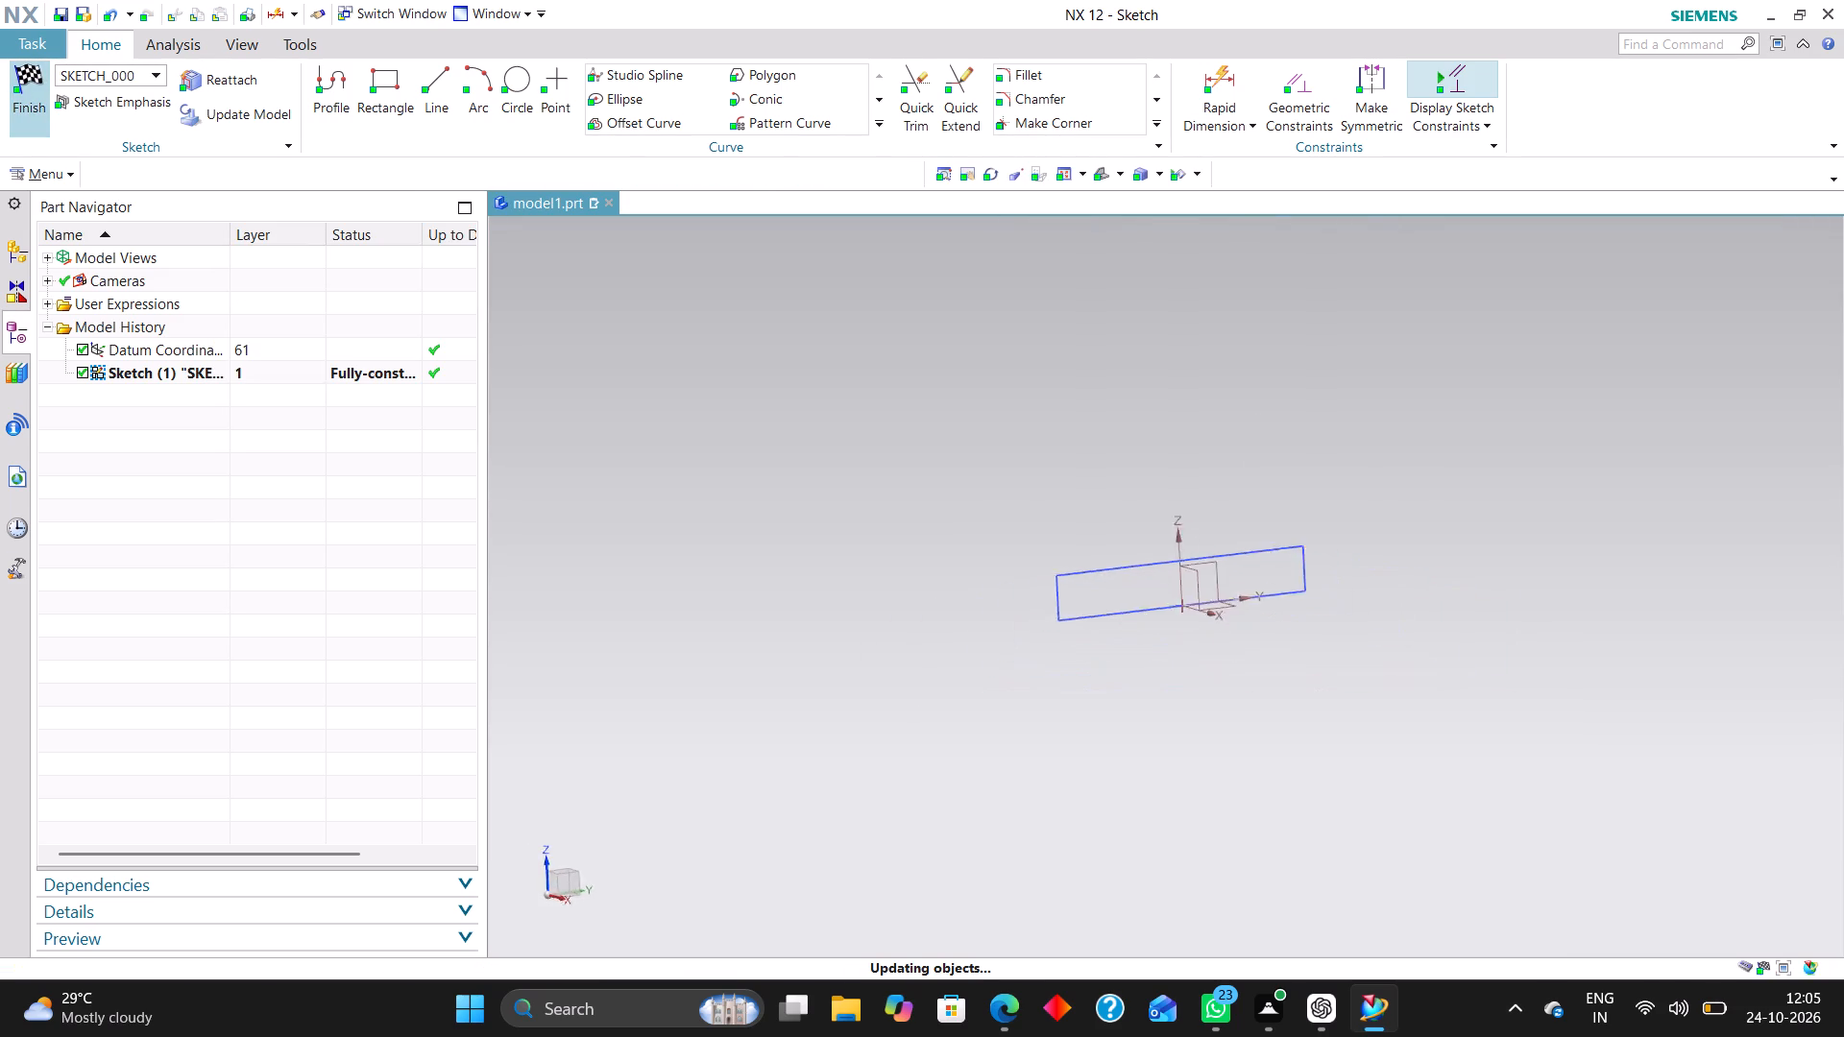
Extrude the 60 × 10 mm base profile with a symmetric value of 20 mm as a new solid body.
scroll(1107, 538, "up", 2)
scroll(1107, 538, "down", 1)
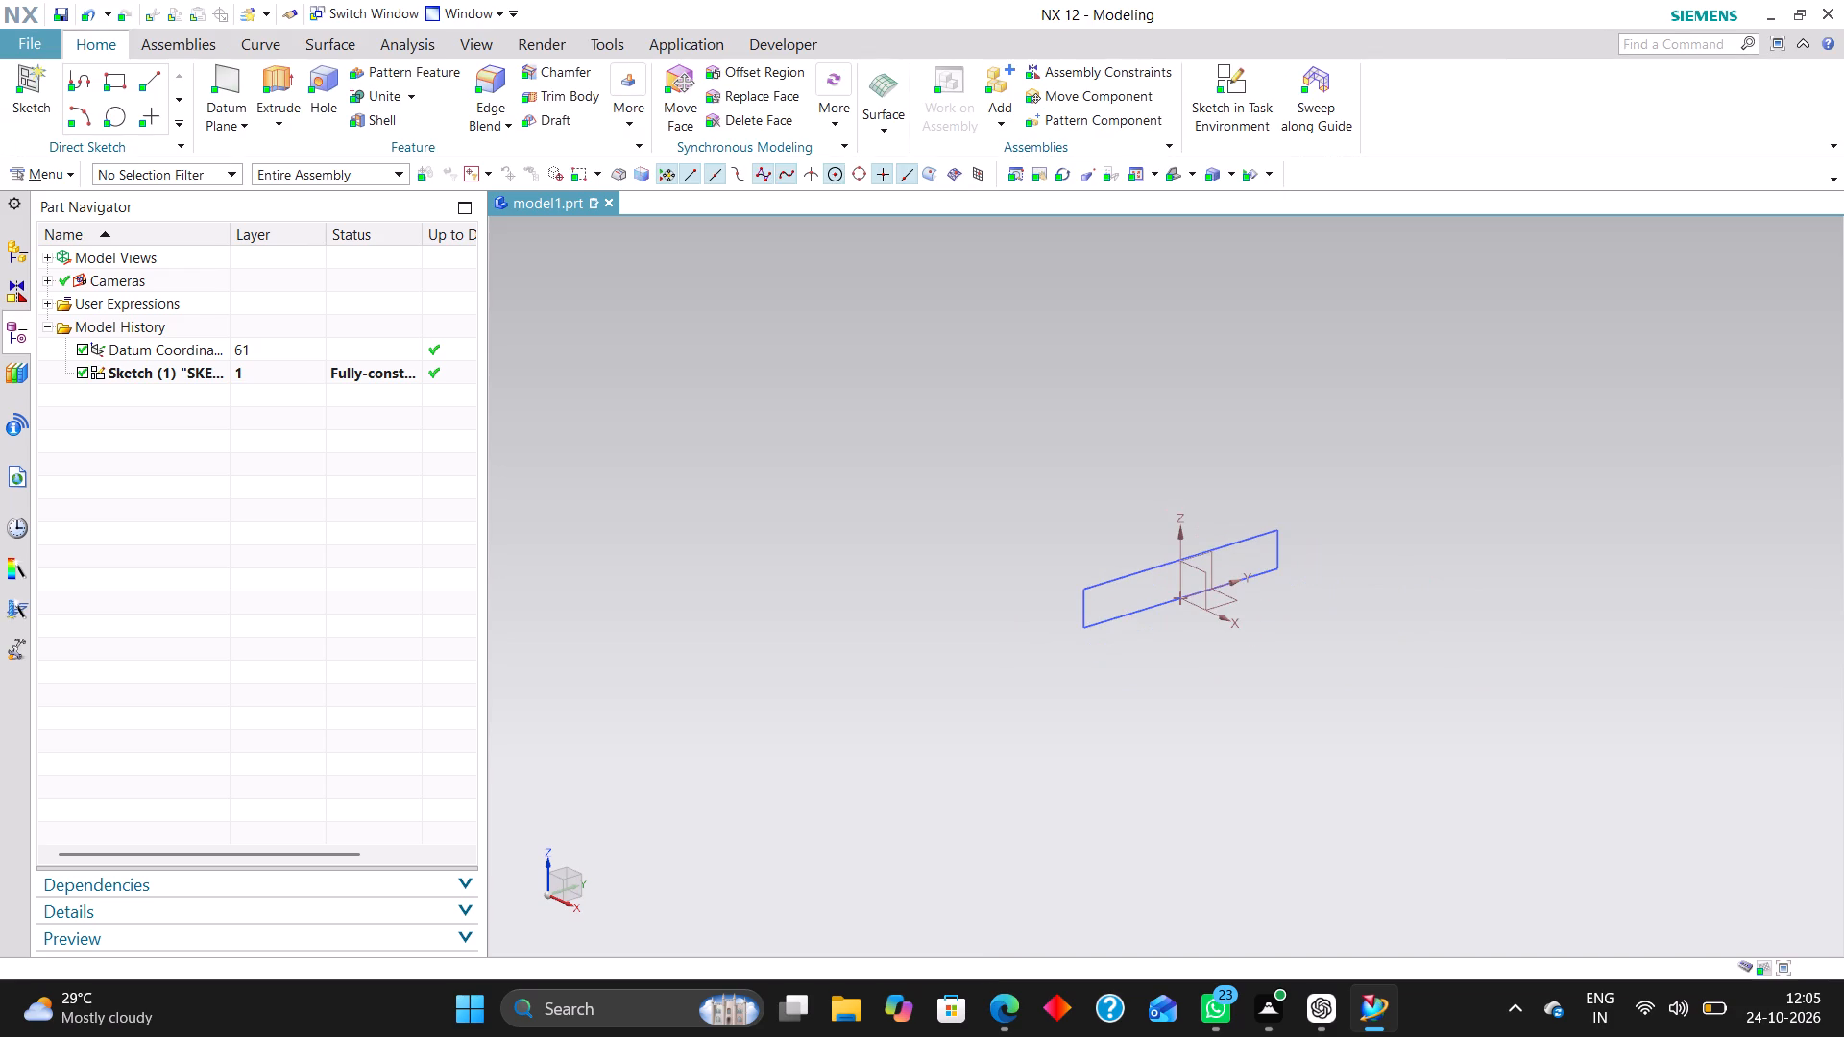
left_click(291, 70)
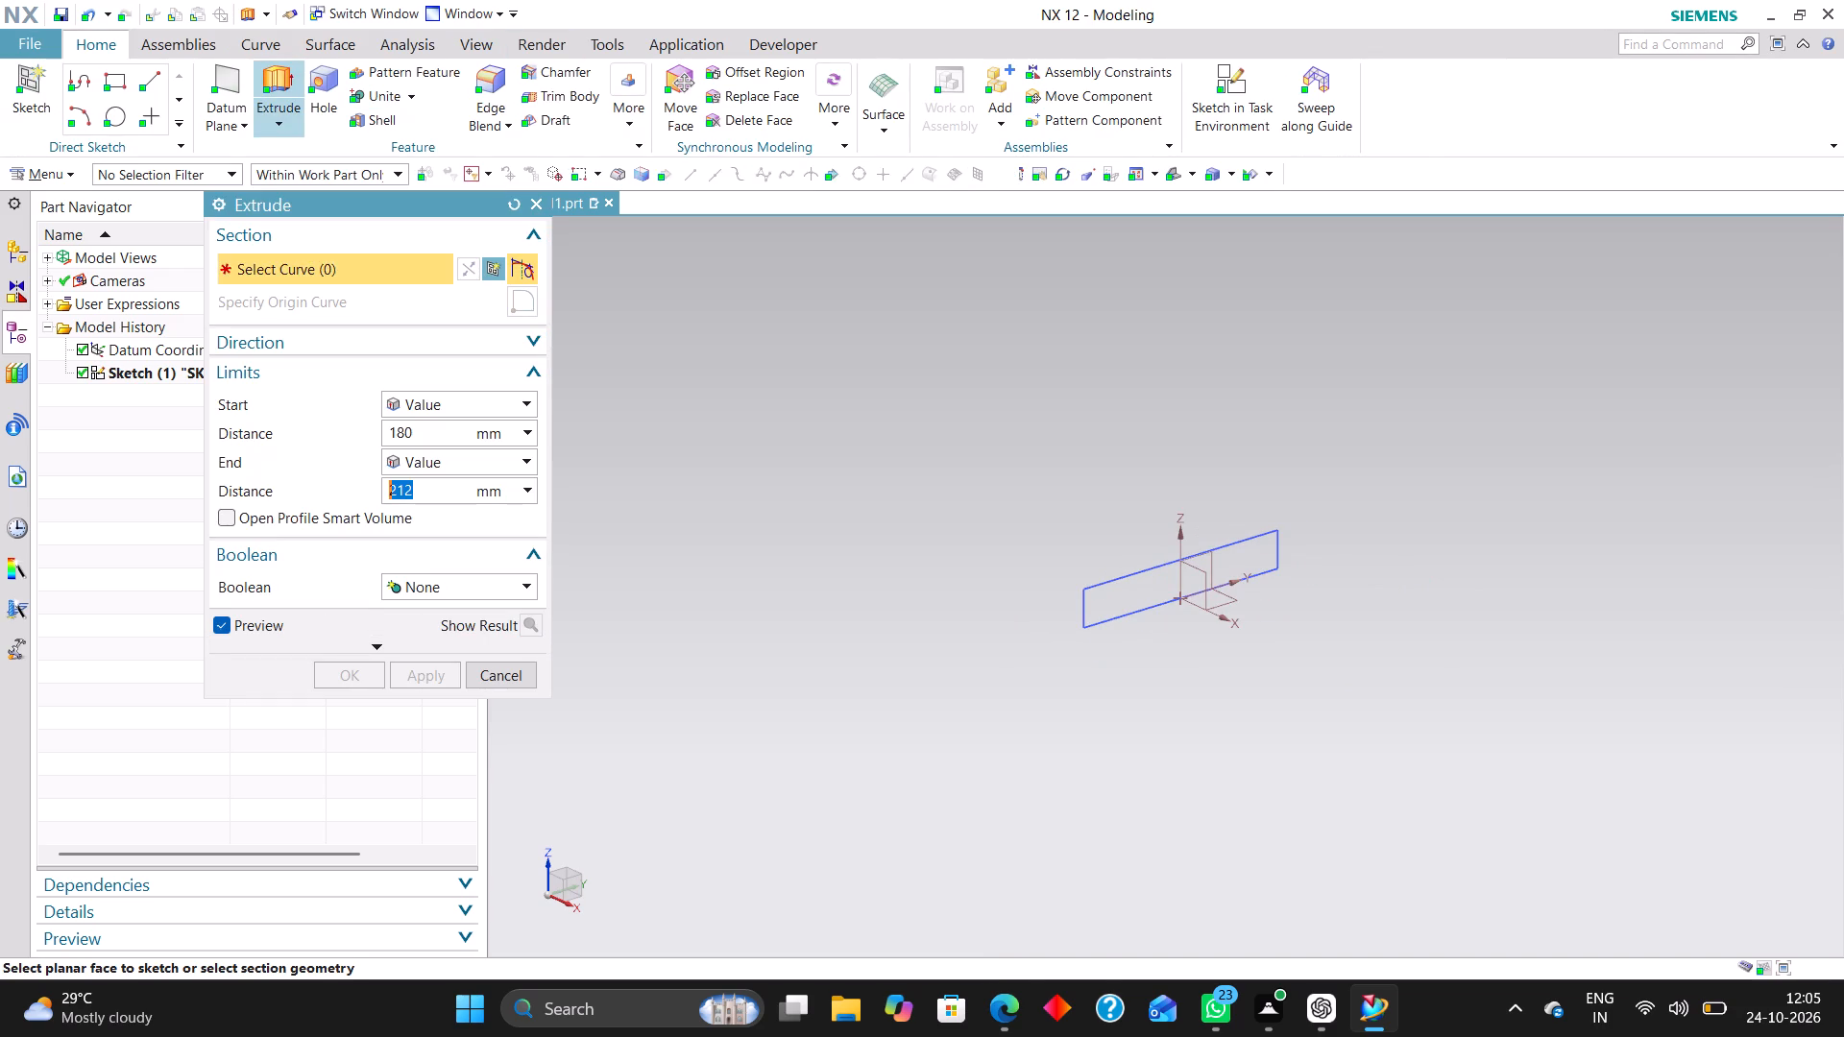
left_click(1074, 590)
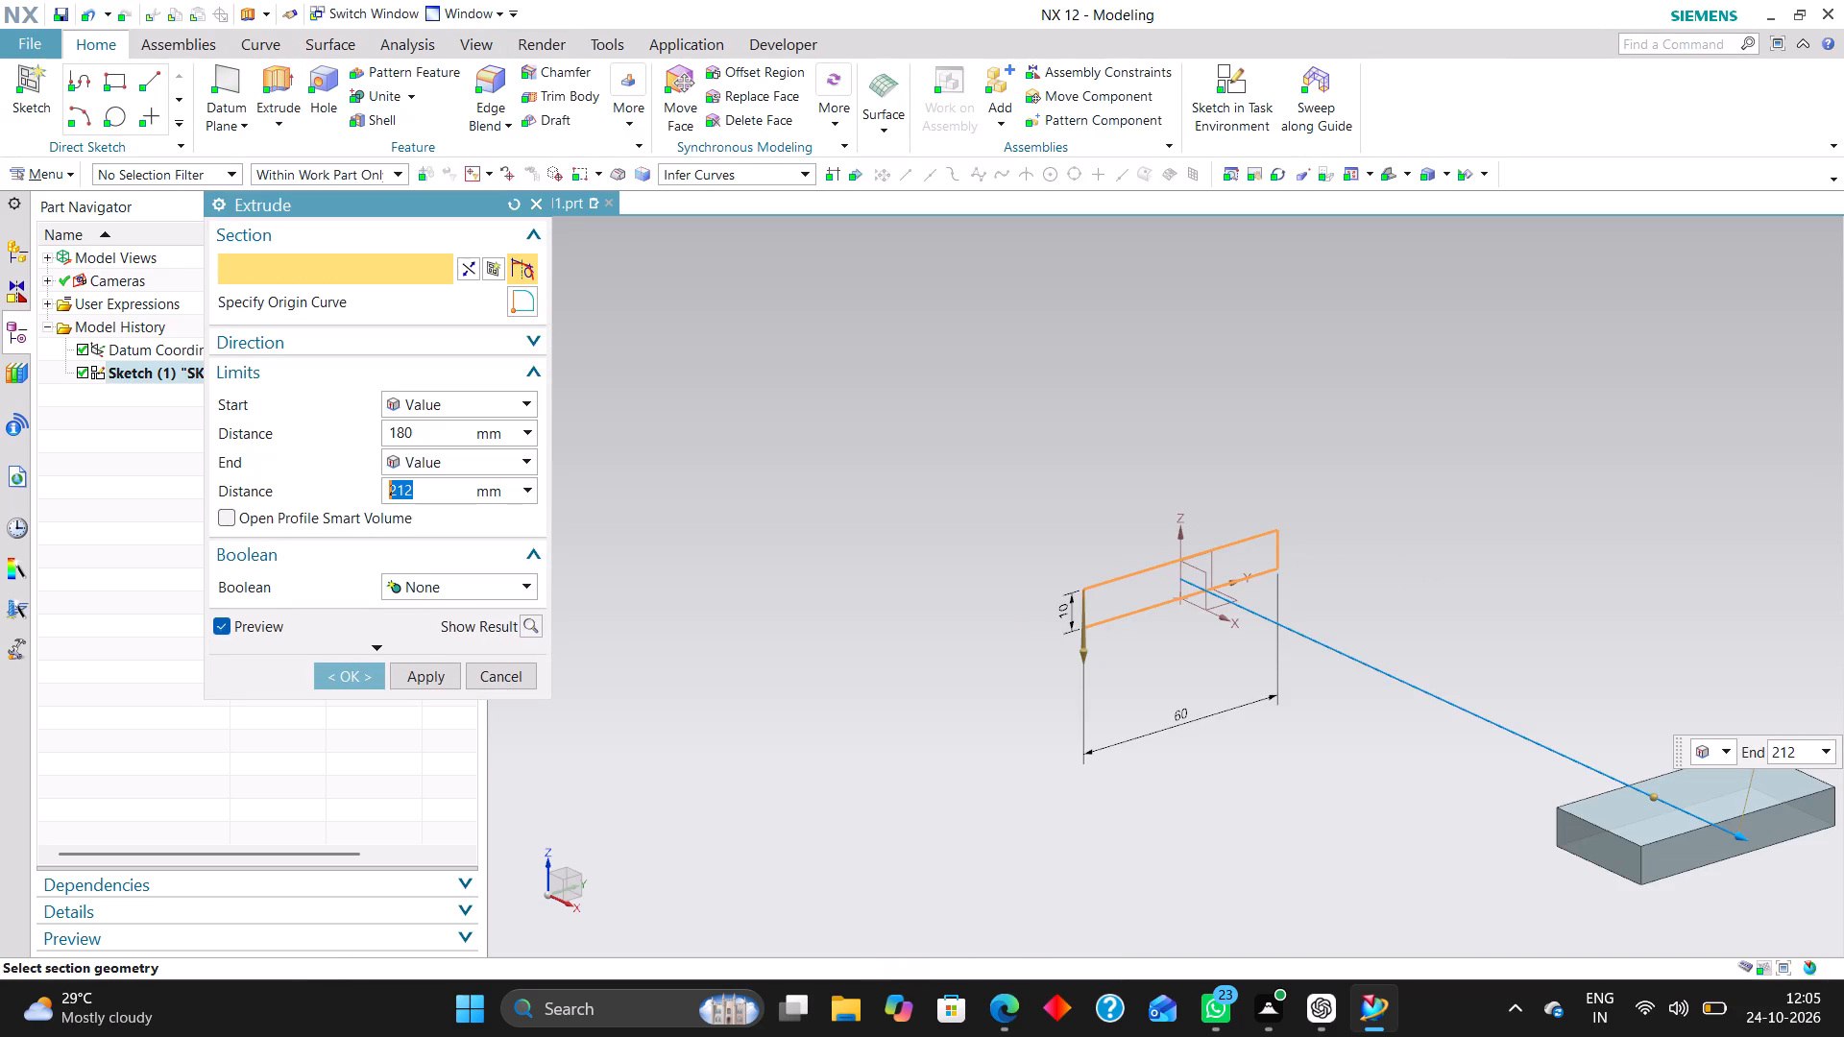
left_click(472, 407)
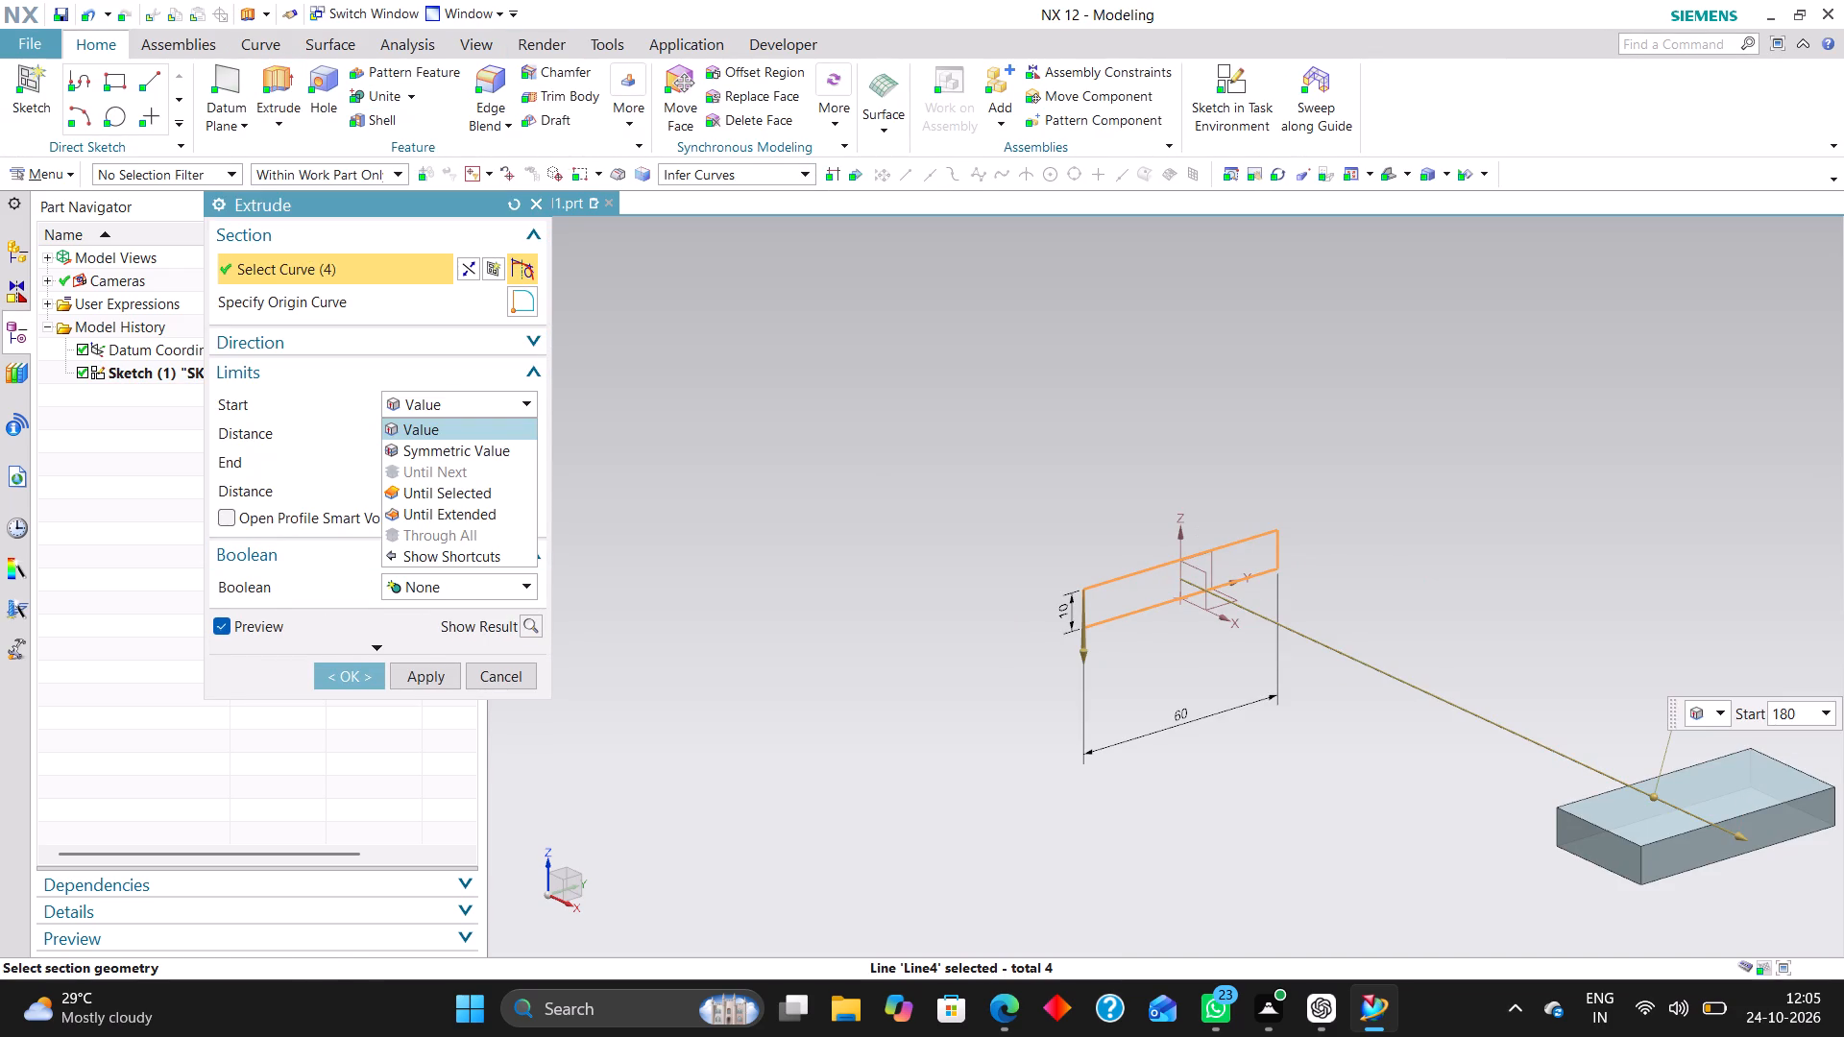
left_click(458, 449)
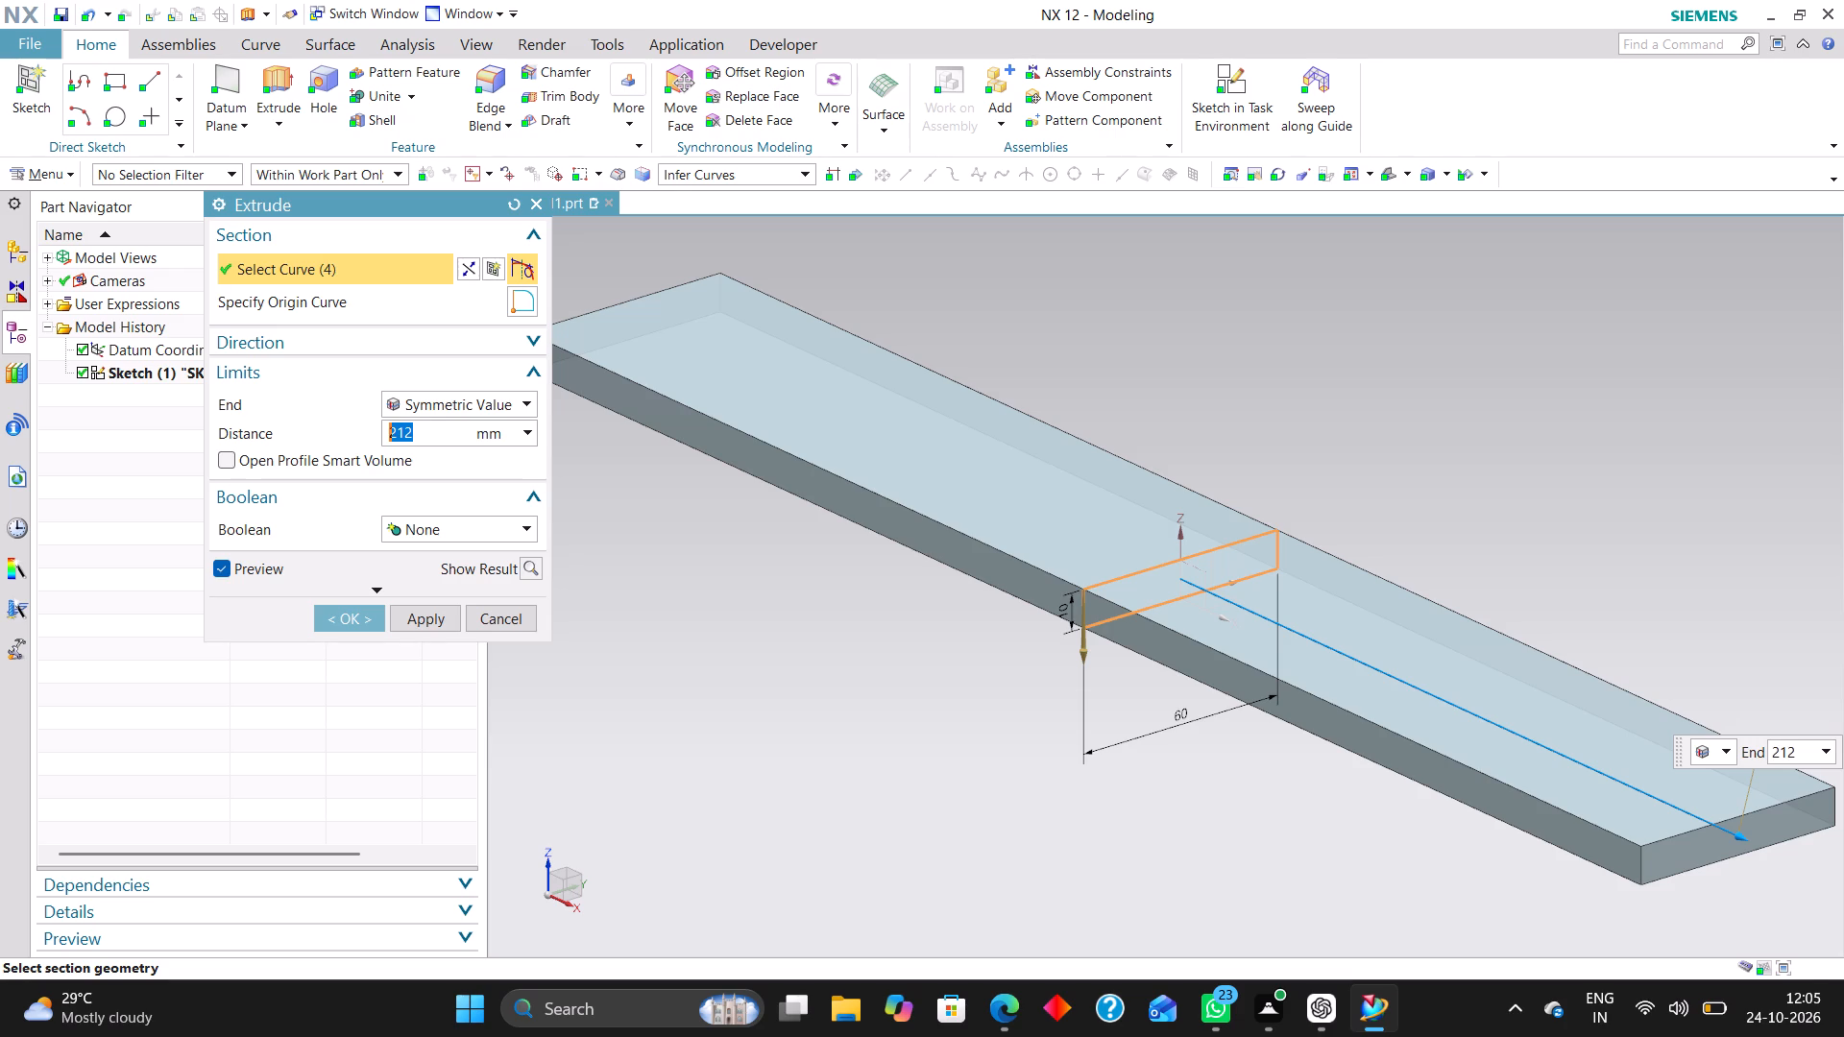
key("0")
key("Return")
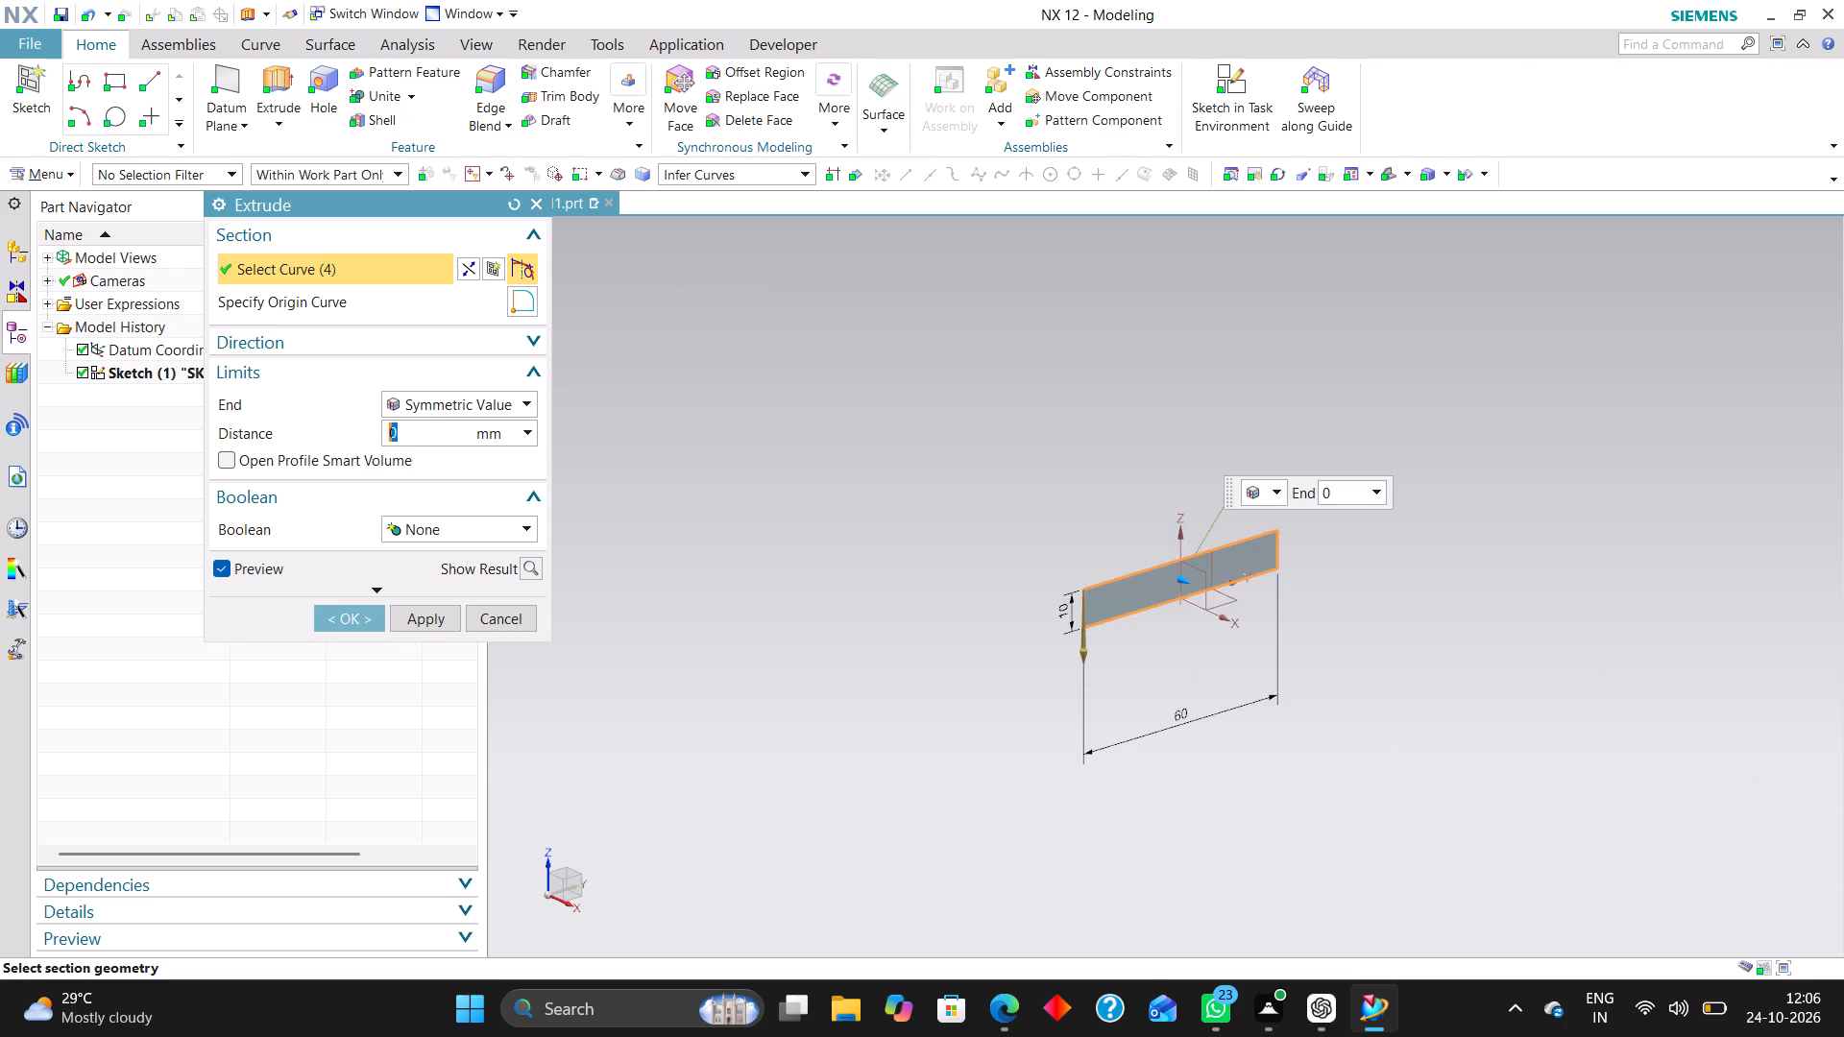
type("20")
key("Return")
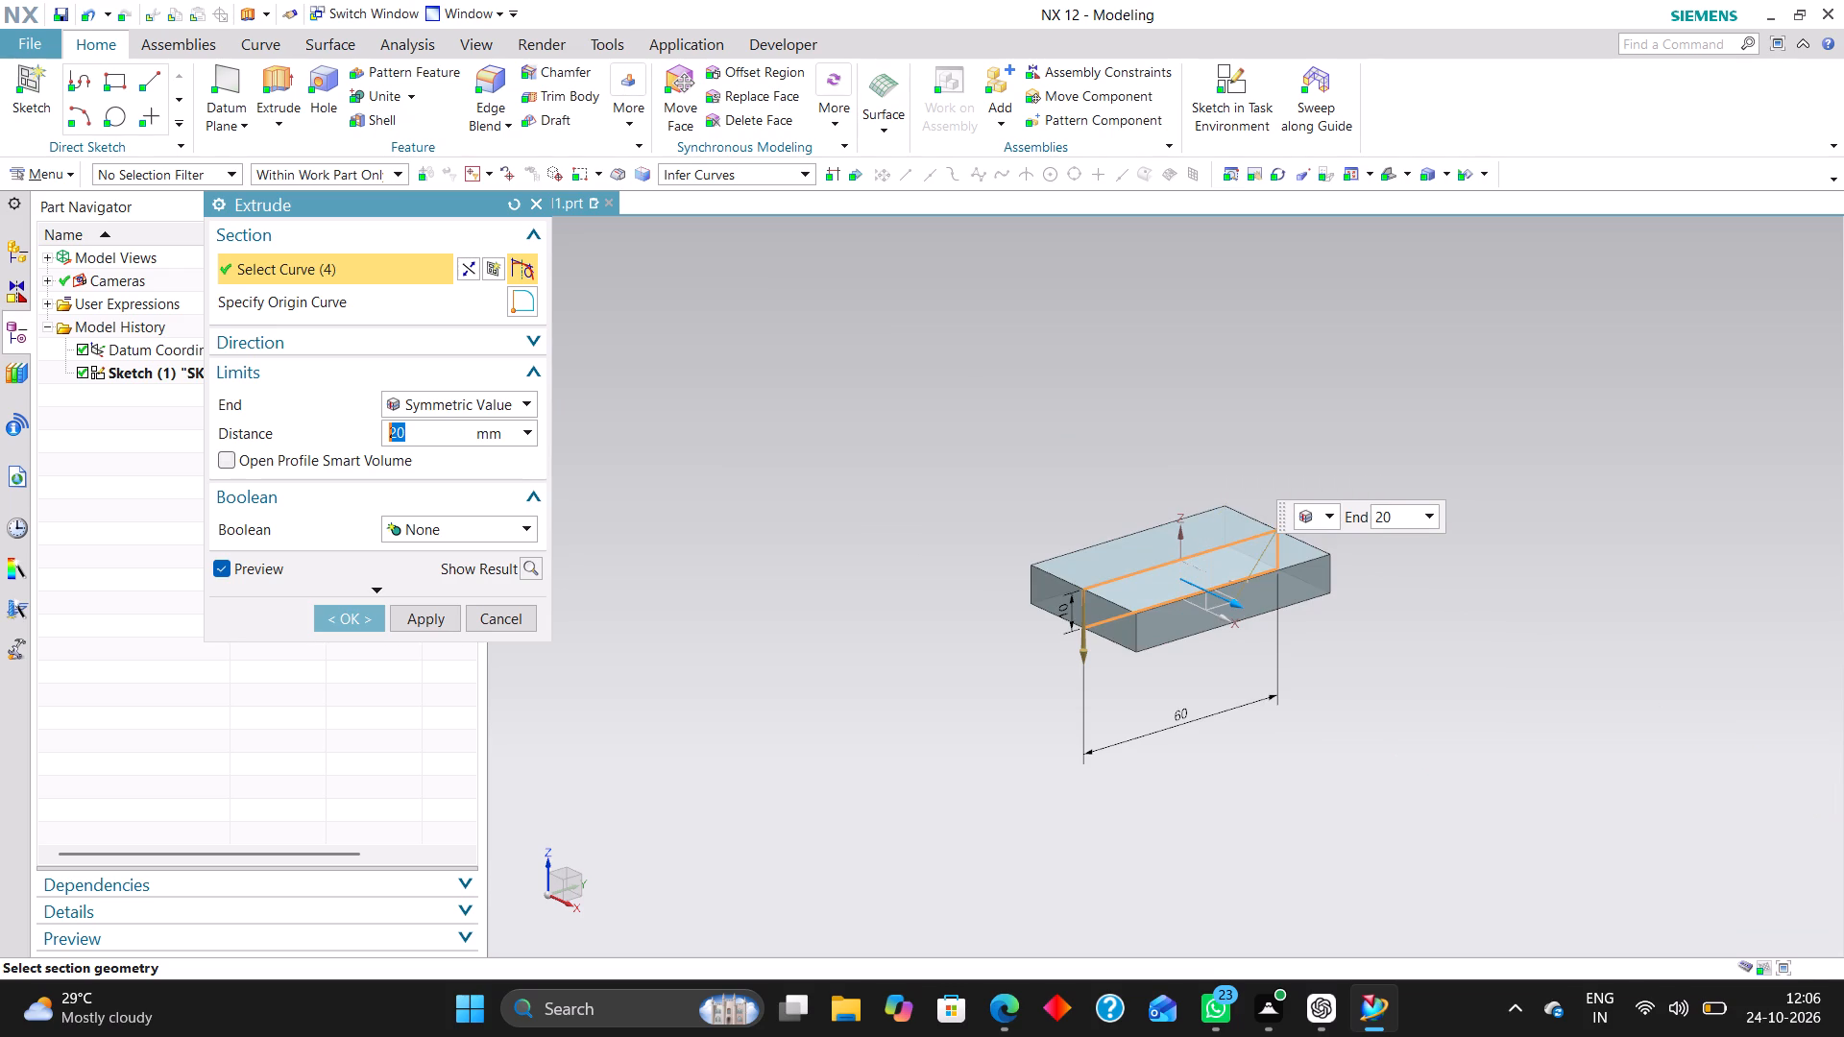
left_click(338, 617)
Create a new sketch on the YZ datum plane and draw an upright rectangle about 14 × 55 mm across the base's +Y end.
right_click_drag(1147, 565, 1147, 597)
left_click(1231, 61)
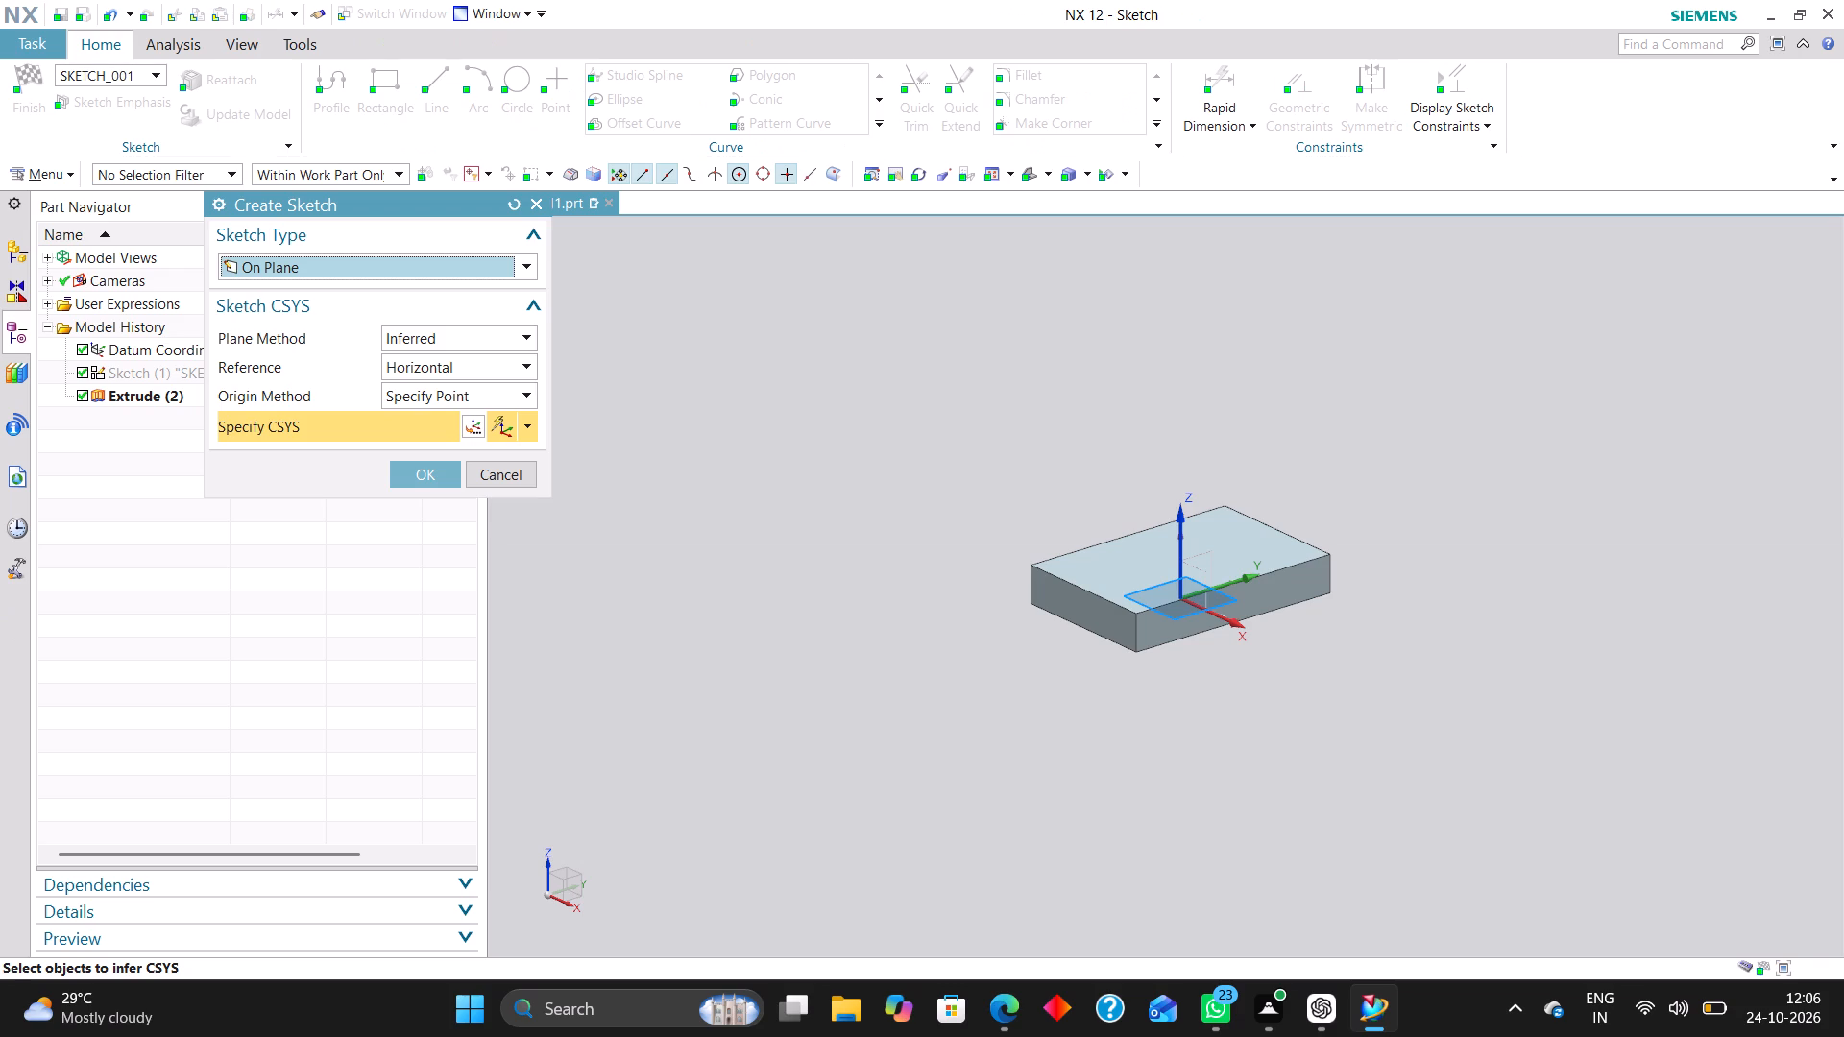
left_click(1200, 554)
left_click(431, 473)
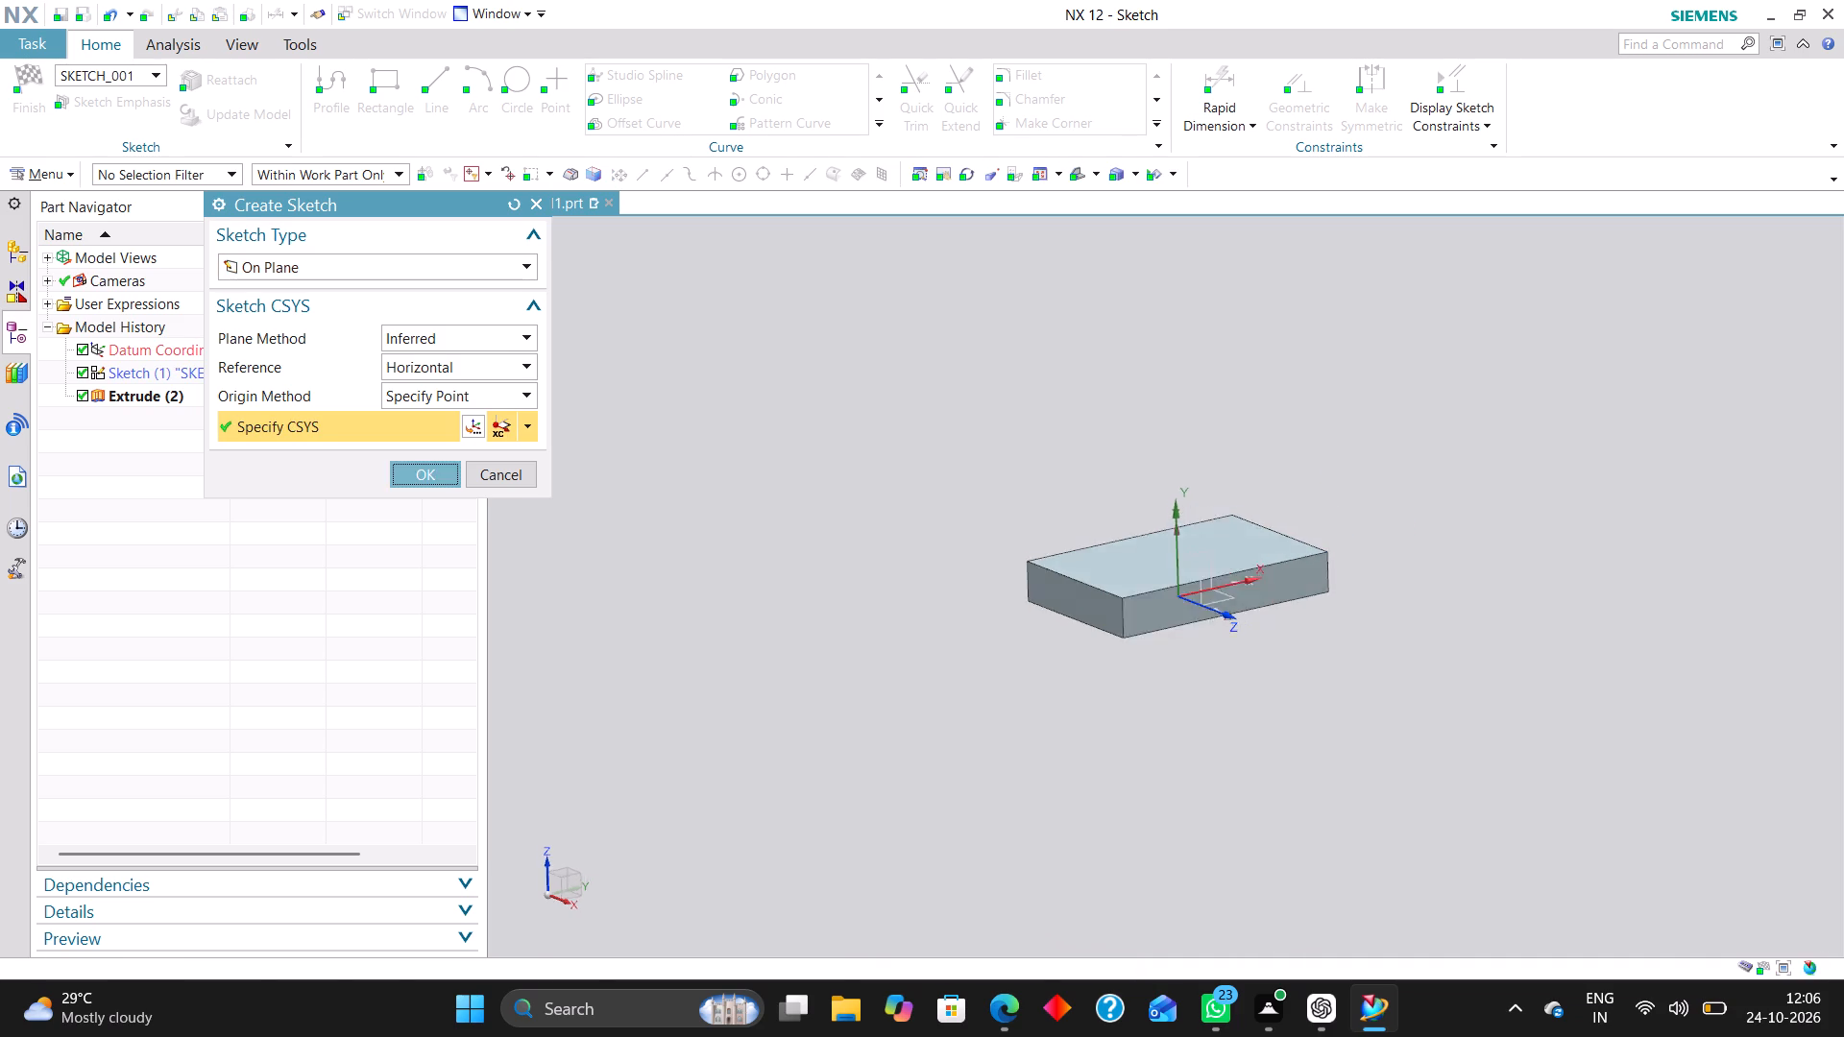
scroll(1332, 504, "up", 2)
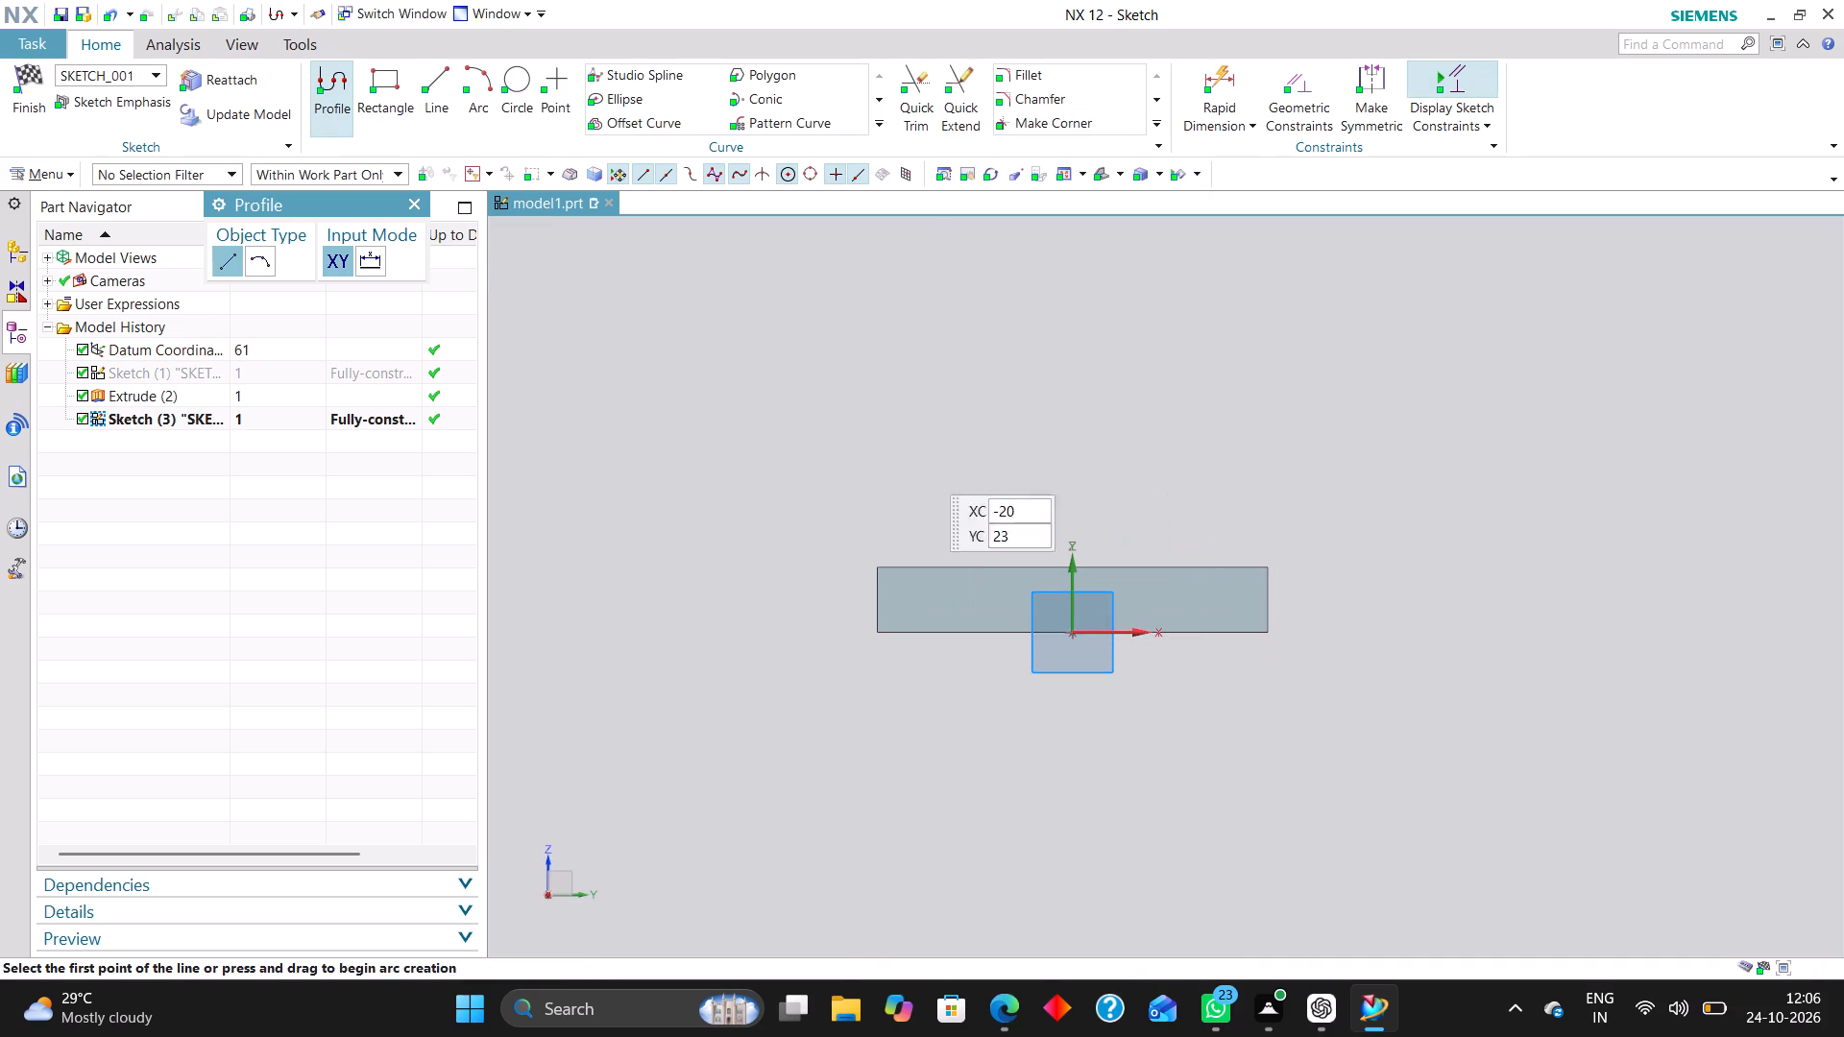
left_click(374, 76)
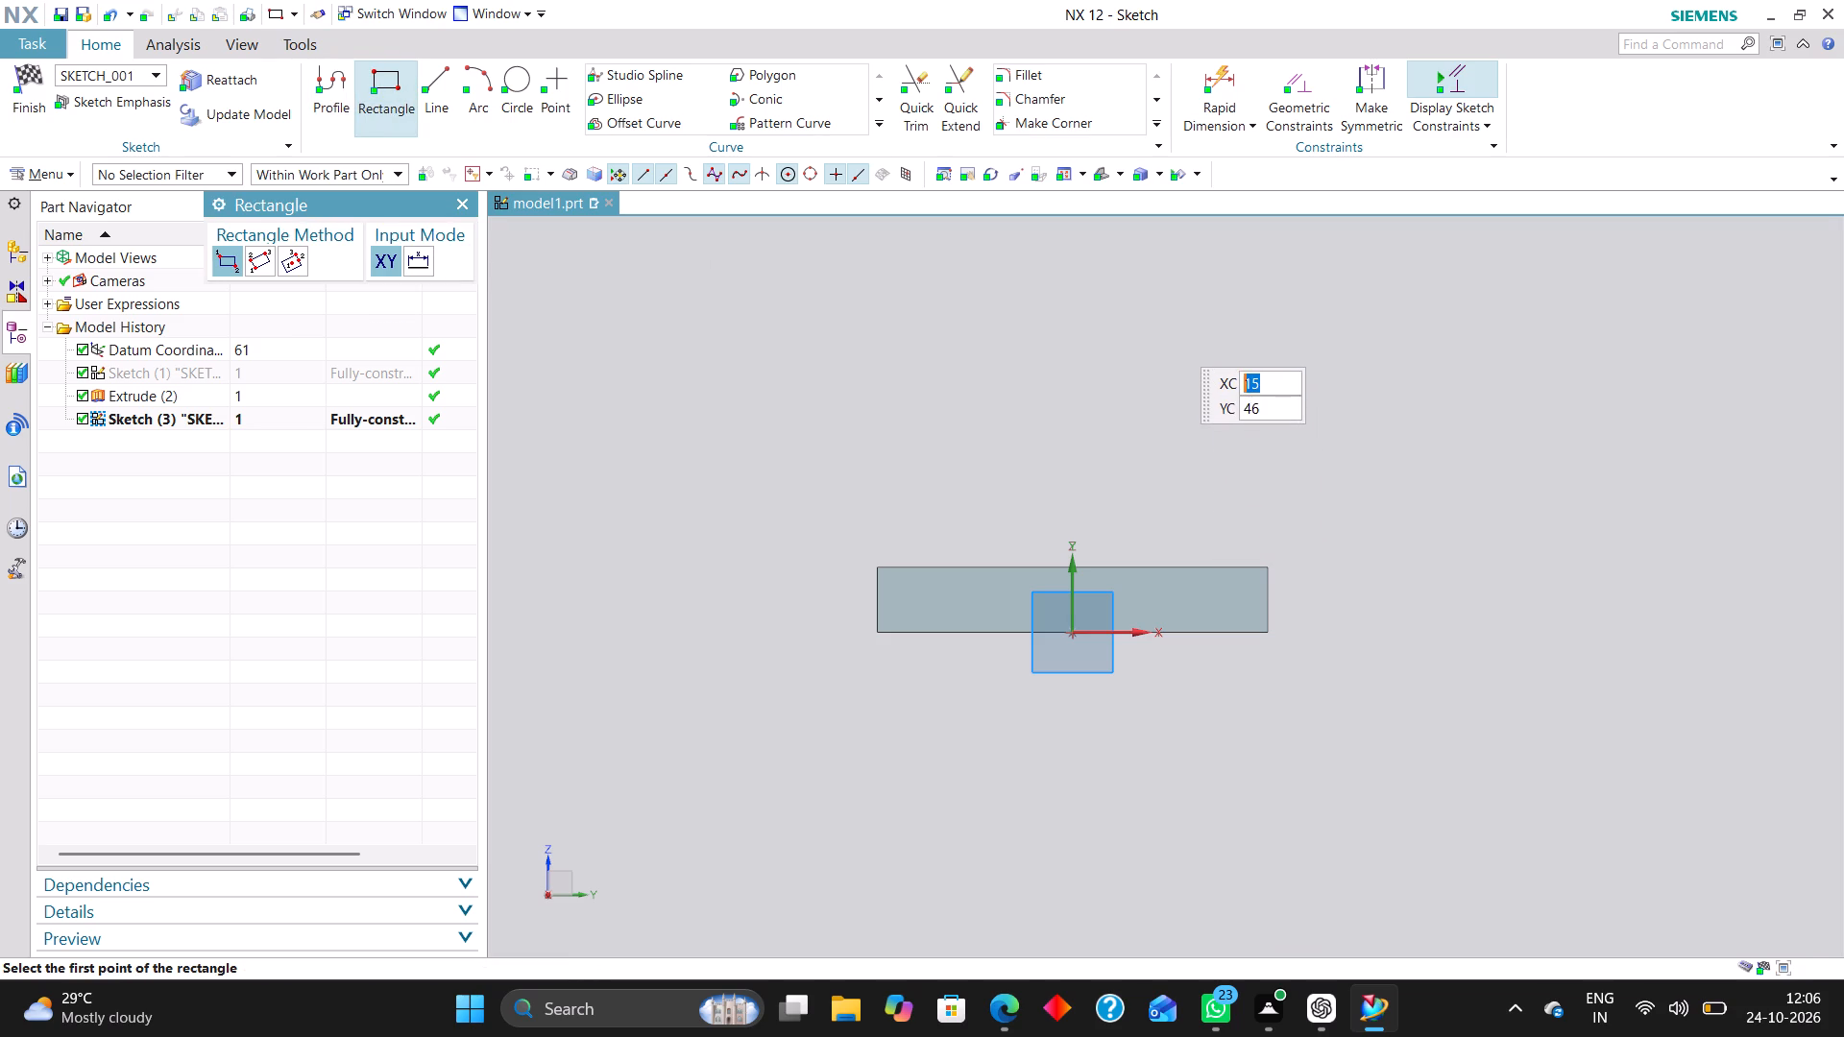
left_click(1169, 335)
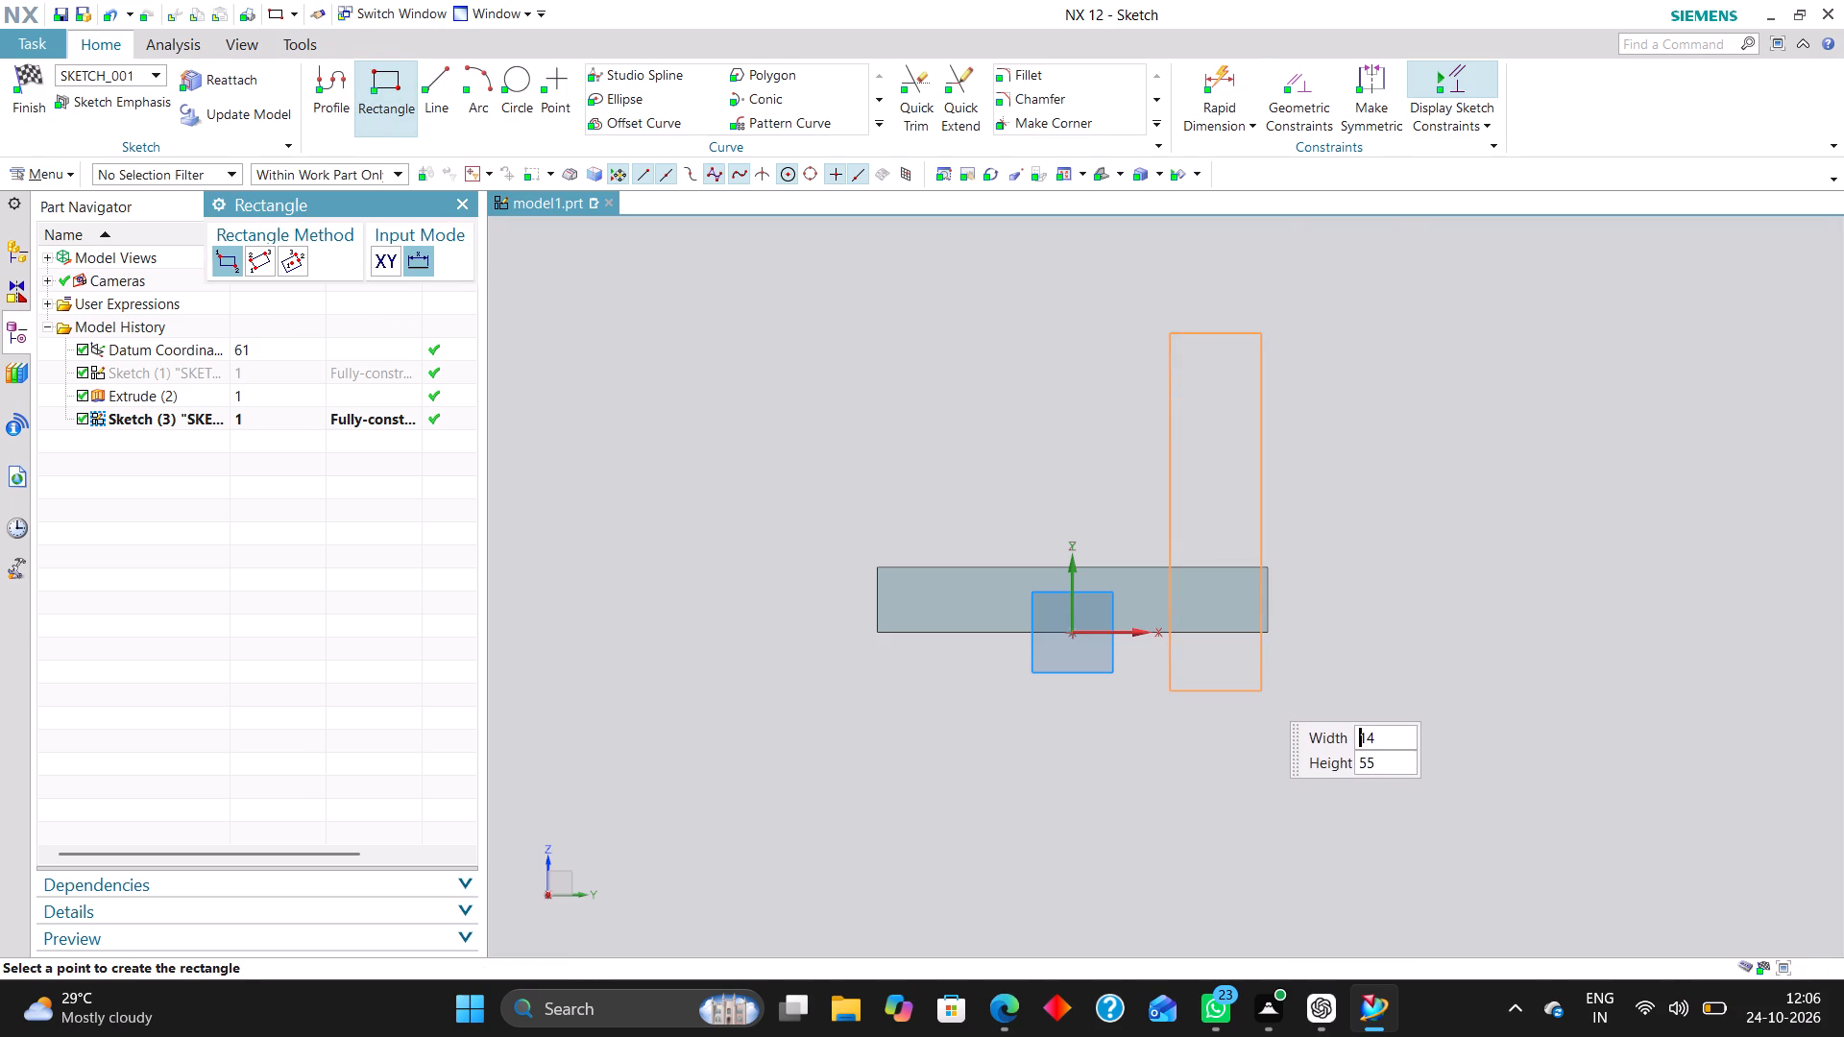
left_click(1258, 689)
Dimension the upright rectangle's width as 12 mm using Rapid Dimension.
left_click(1229, 84)
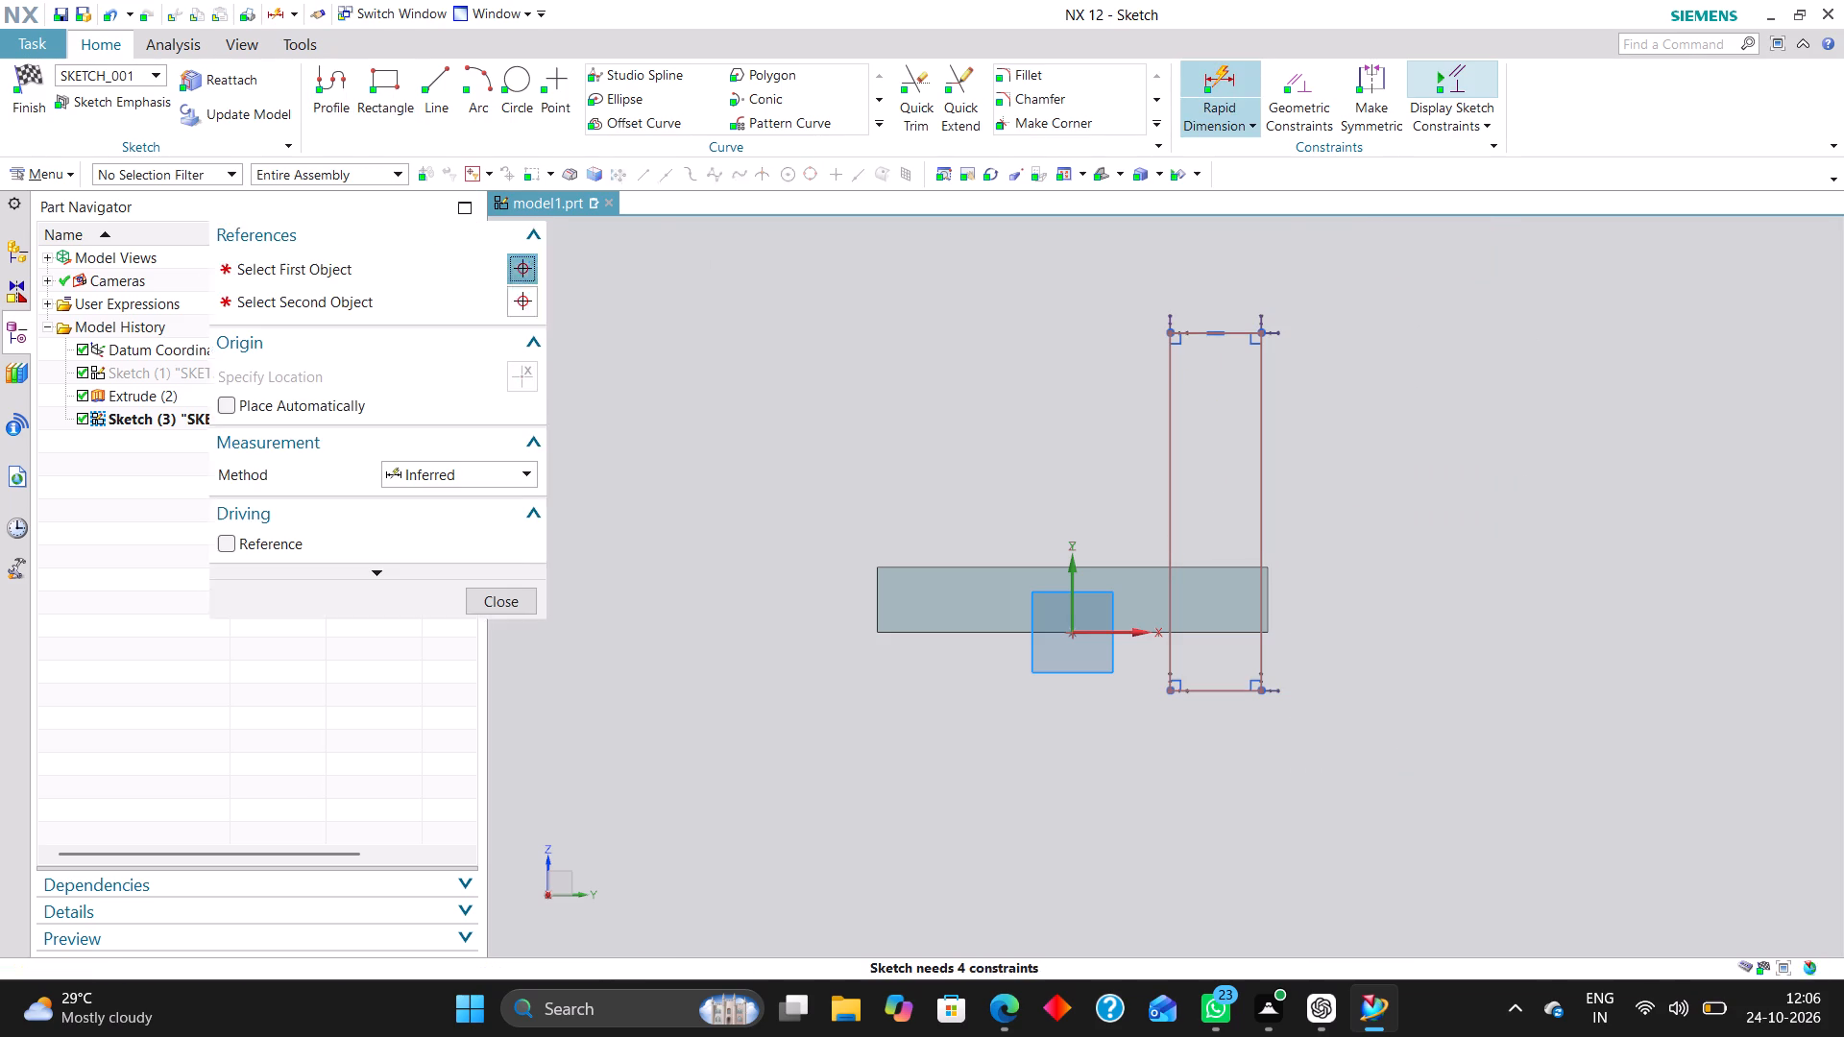
left_click(1236, 332)
left_click(1218, 268)
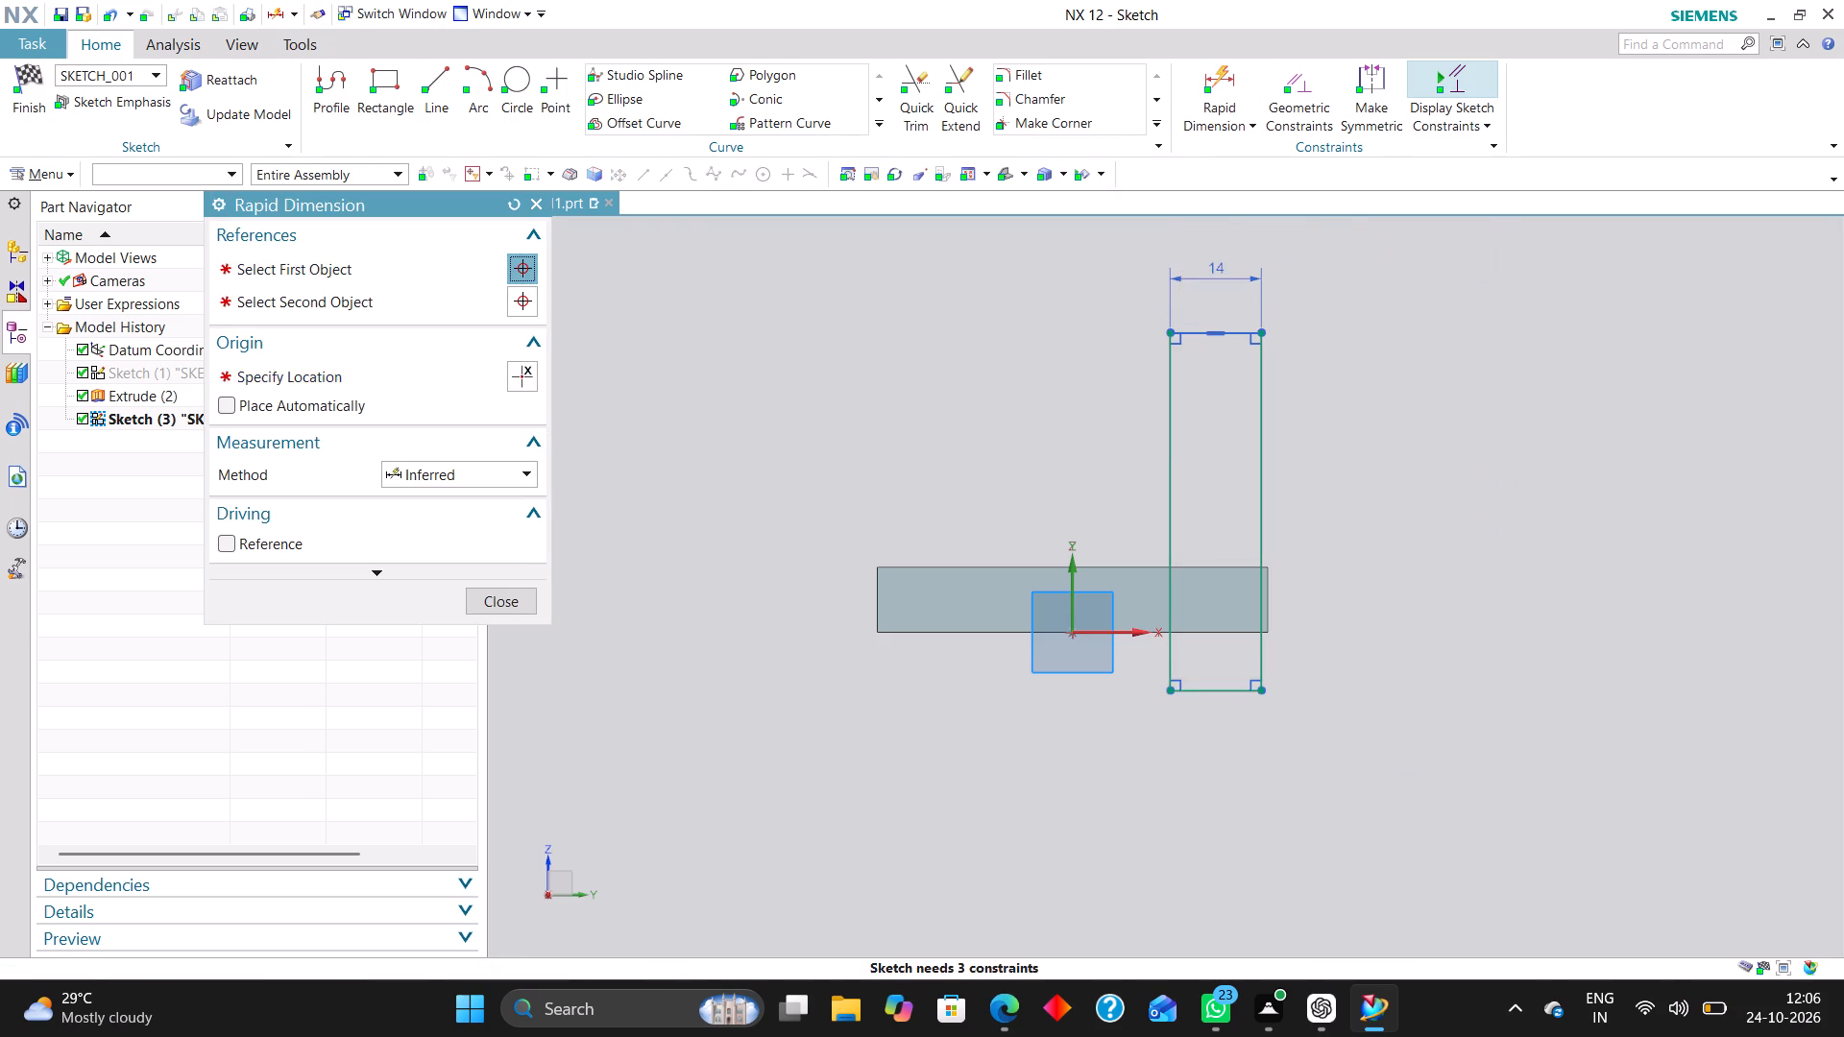
type("12")
key("Return")
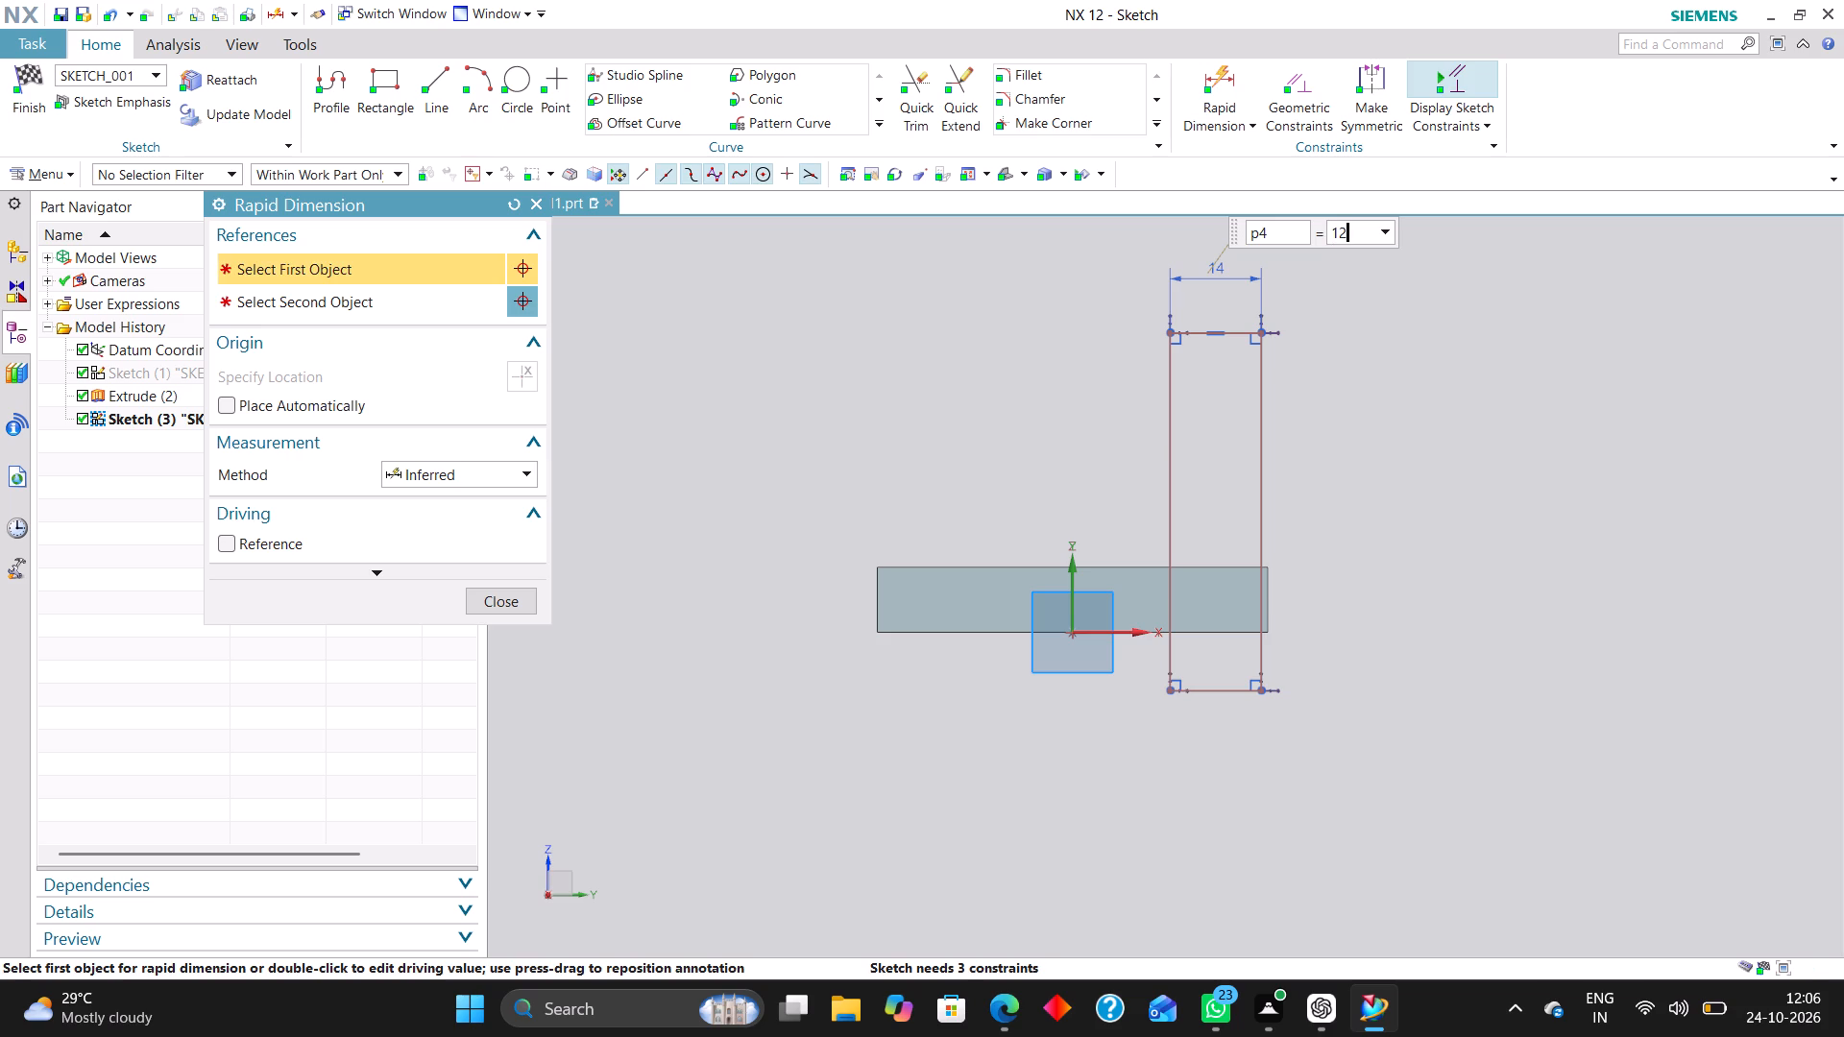
key("Return")
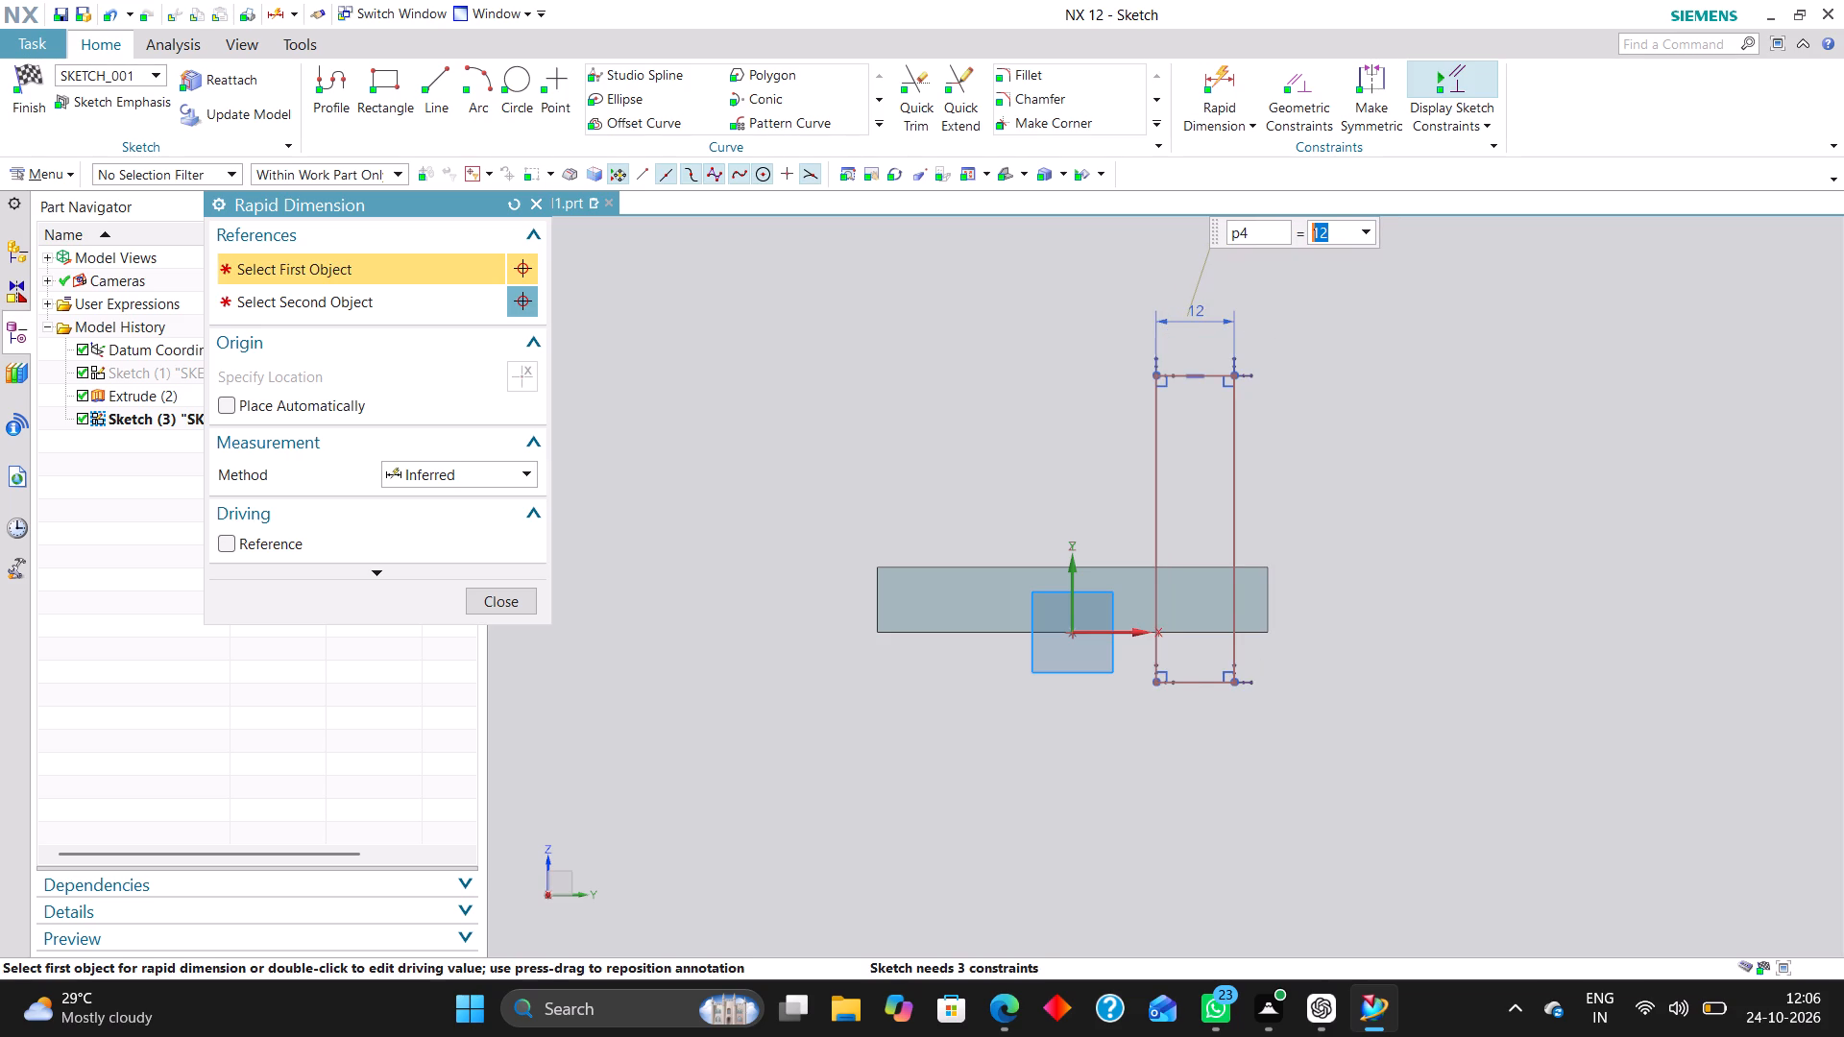
Constrain the midpoint of the upright rectangle's bottom edge onto the horizontal sketch axis.
left_click(1301, 78)
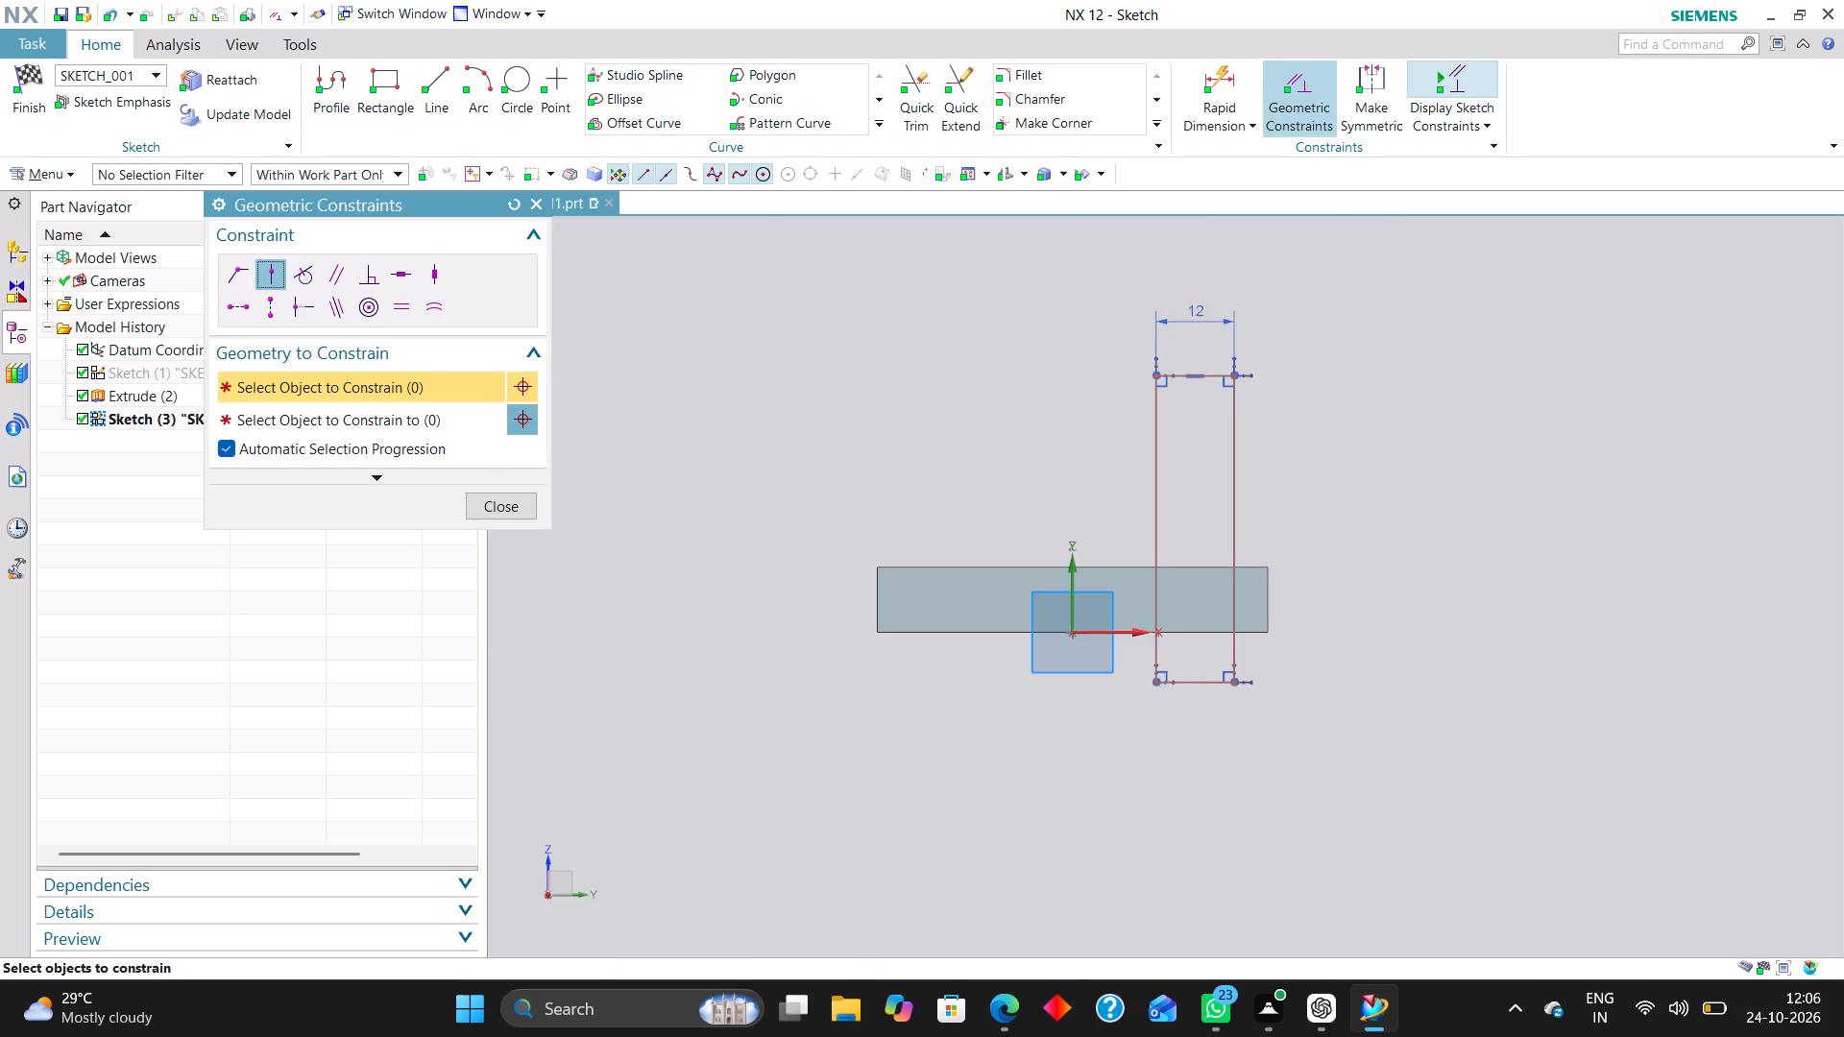
left_click(1197, 685)
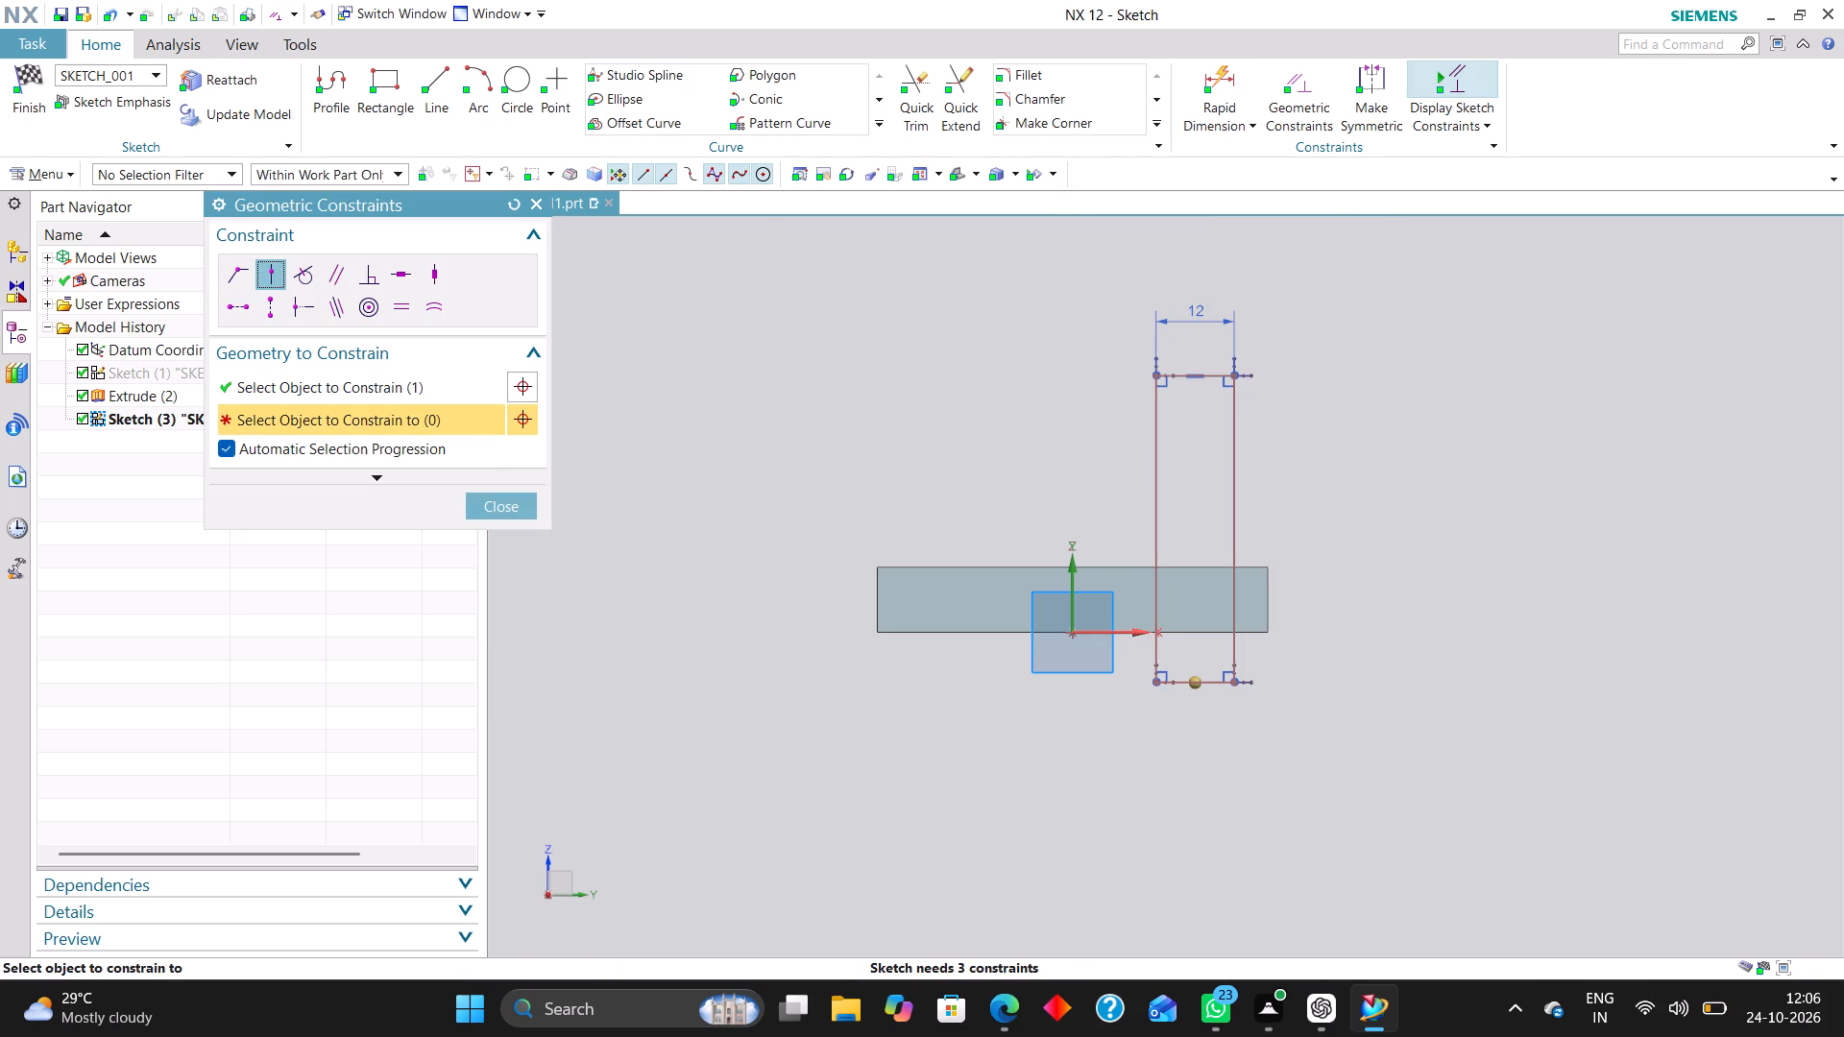
left_click(1114, 632)
scroll(1225, 648, "up", 3)
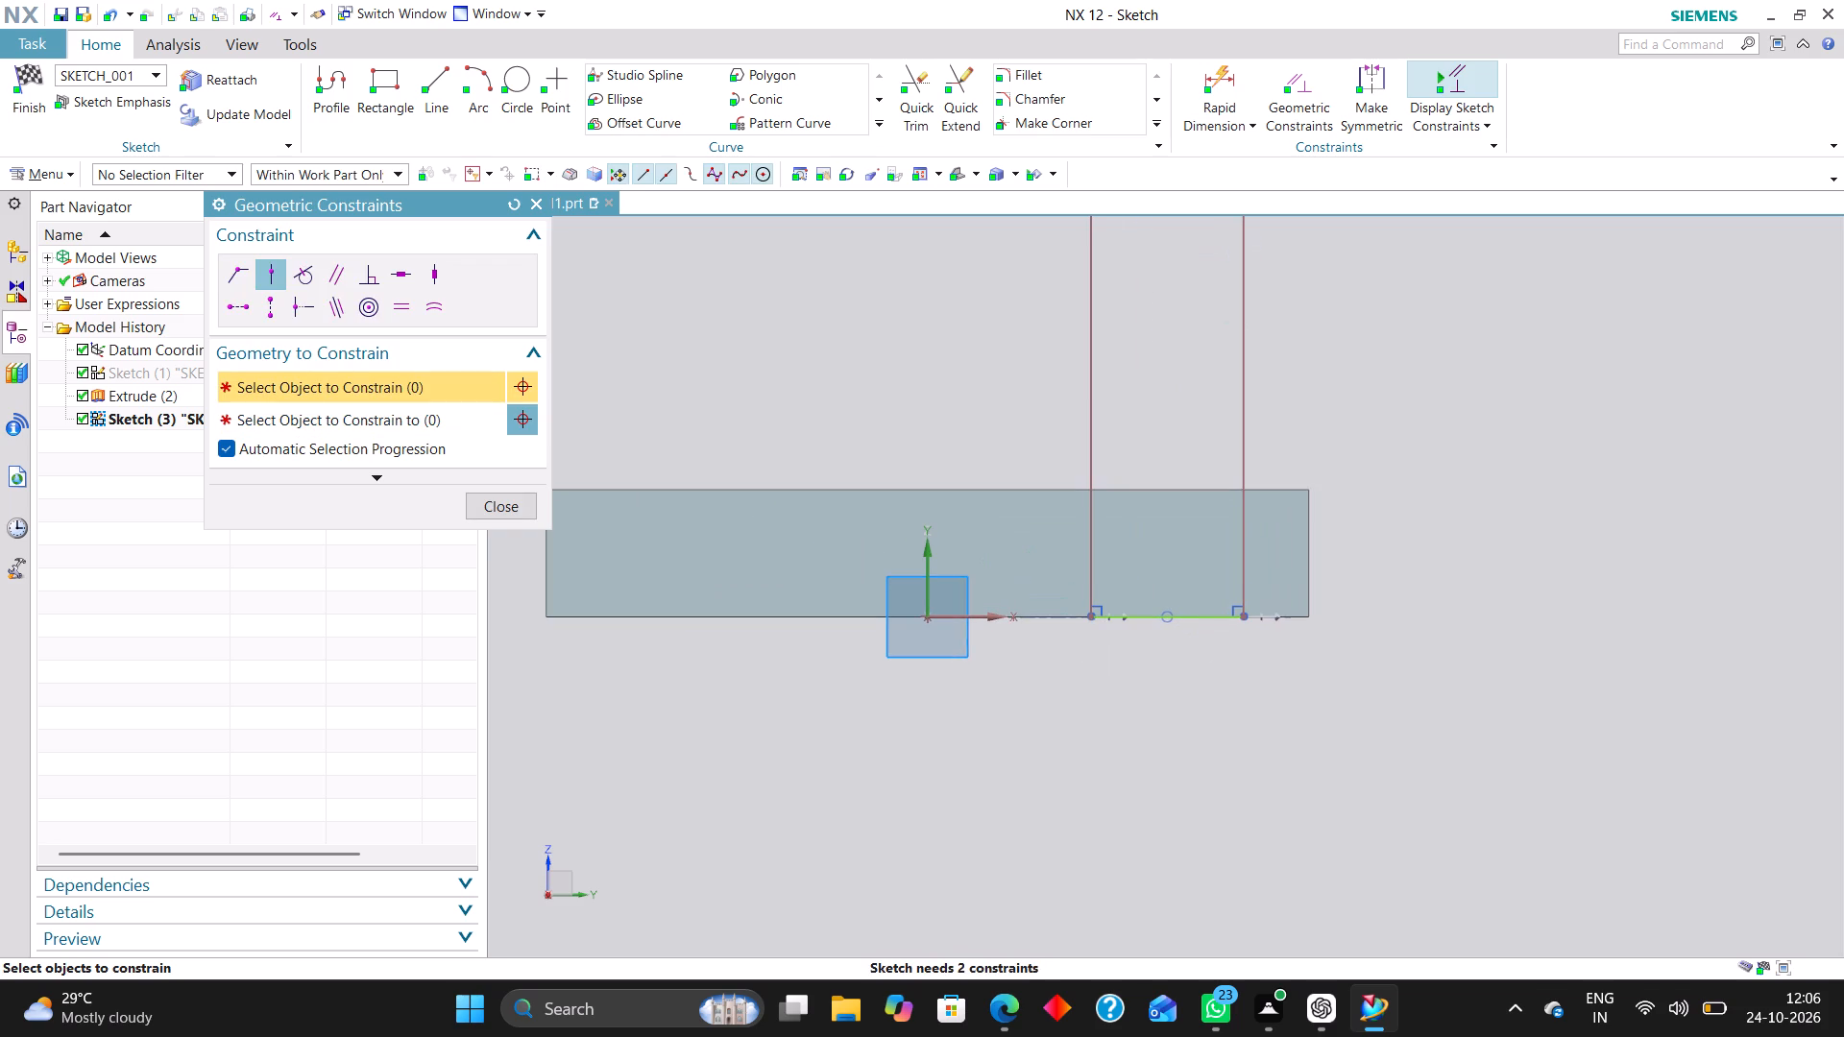
scroll(966, 656, "down", 3)
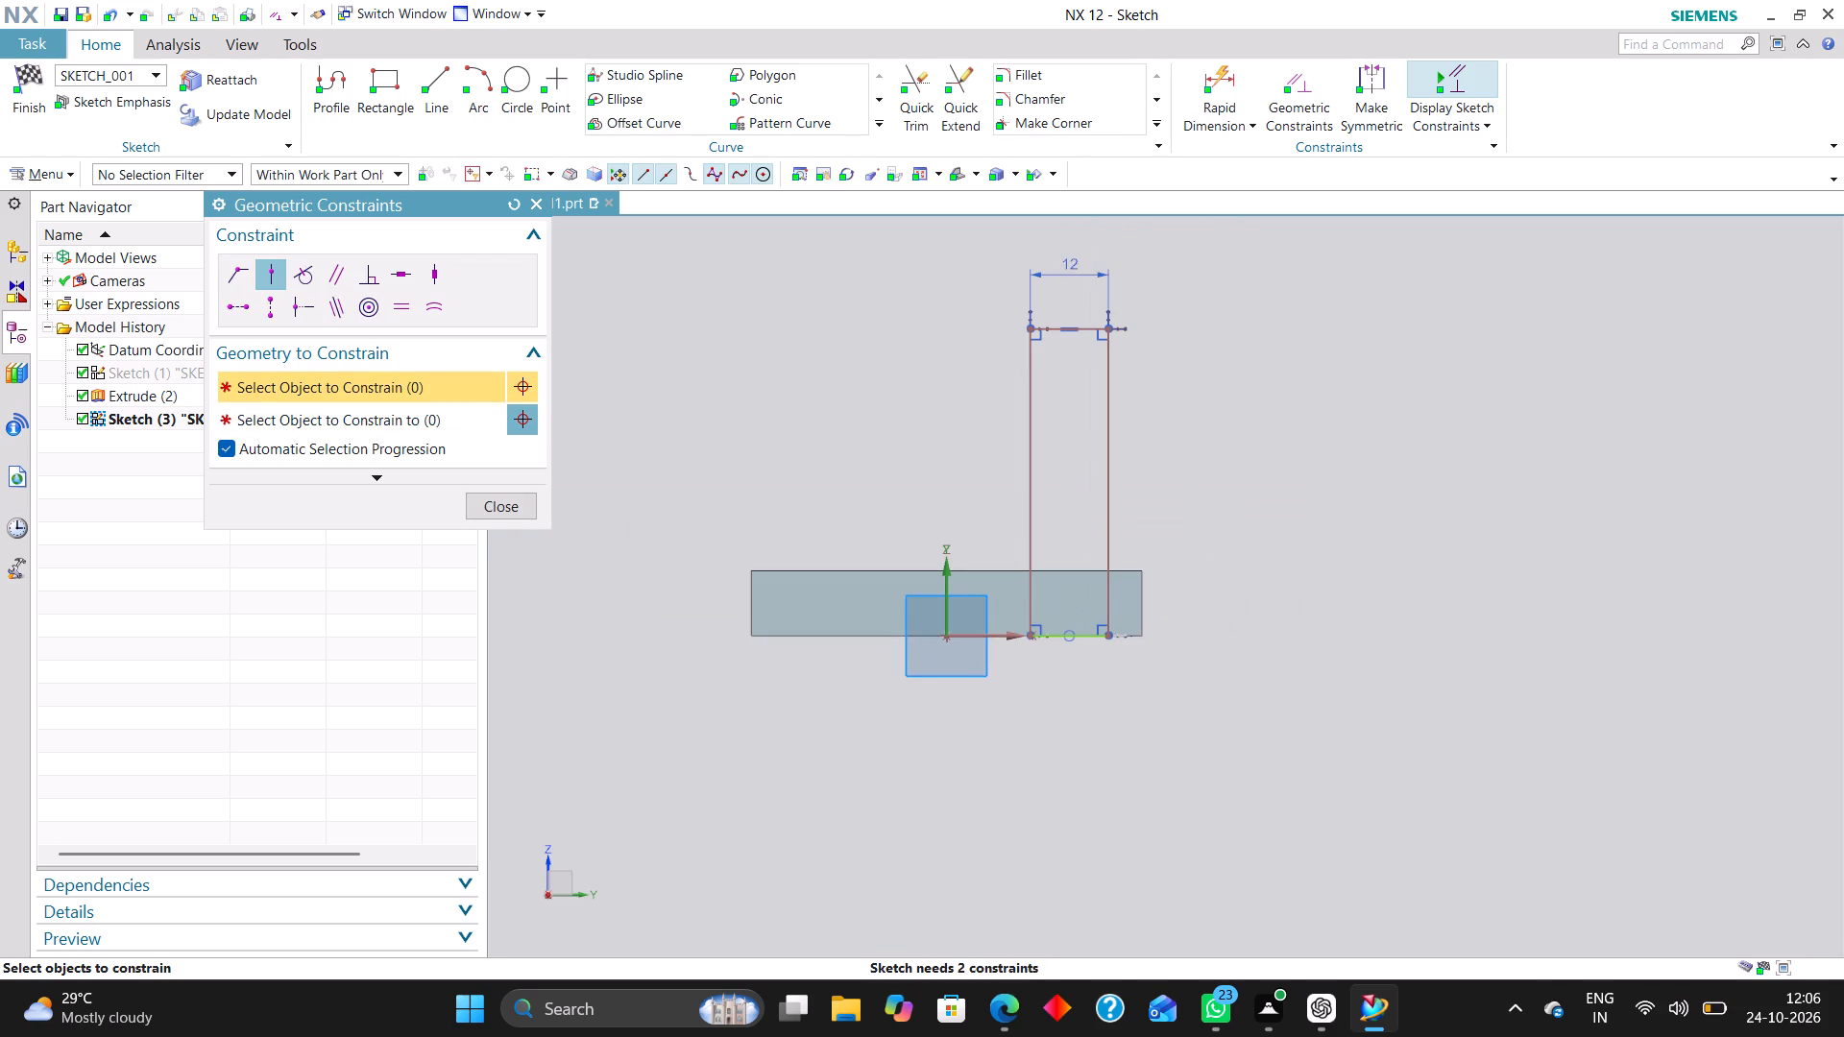
Dimension the distance from the vertical sketch axis to the upright rectangle's outer edge as 30 mm.
left_click(1218, 80)
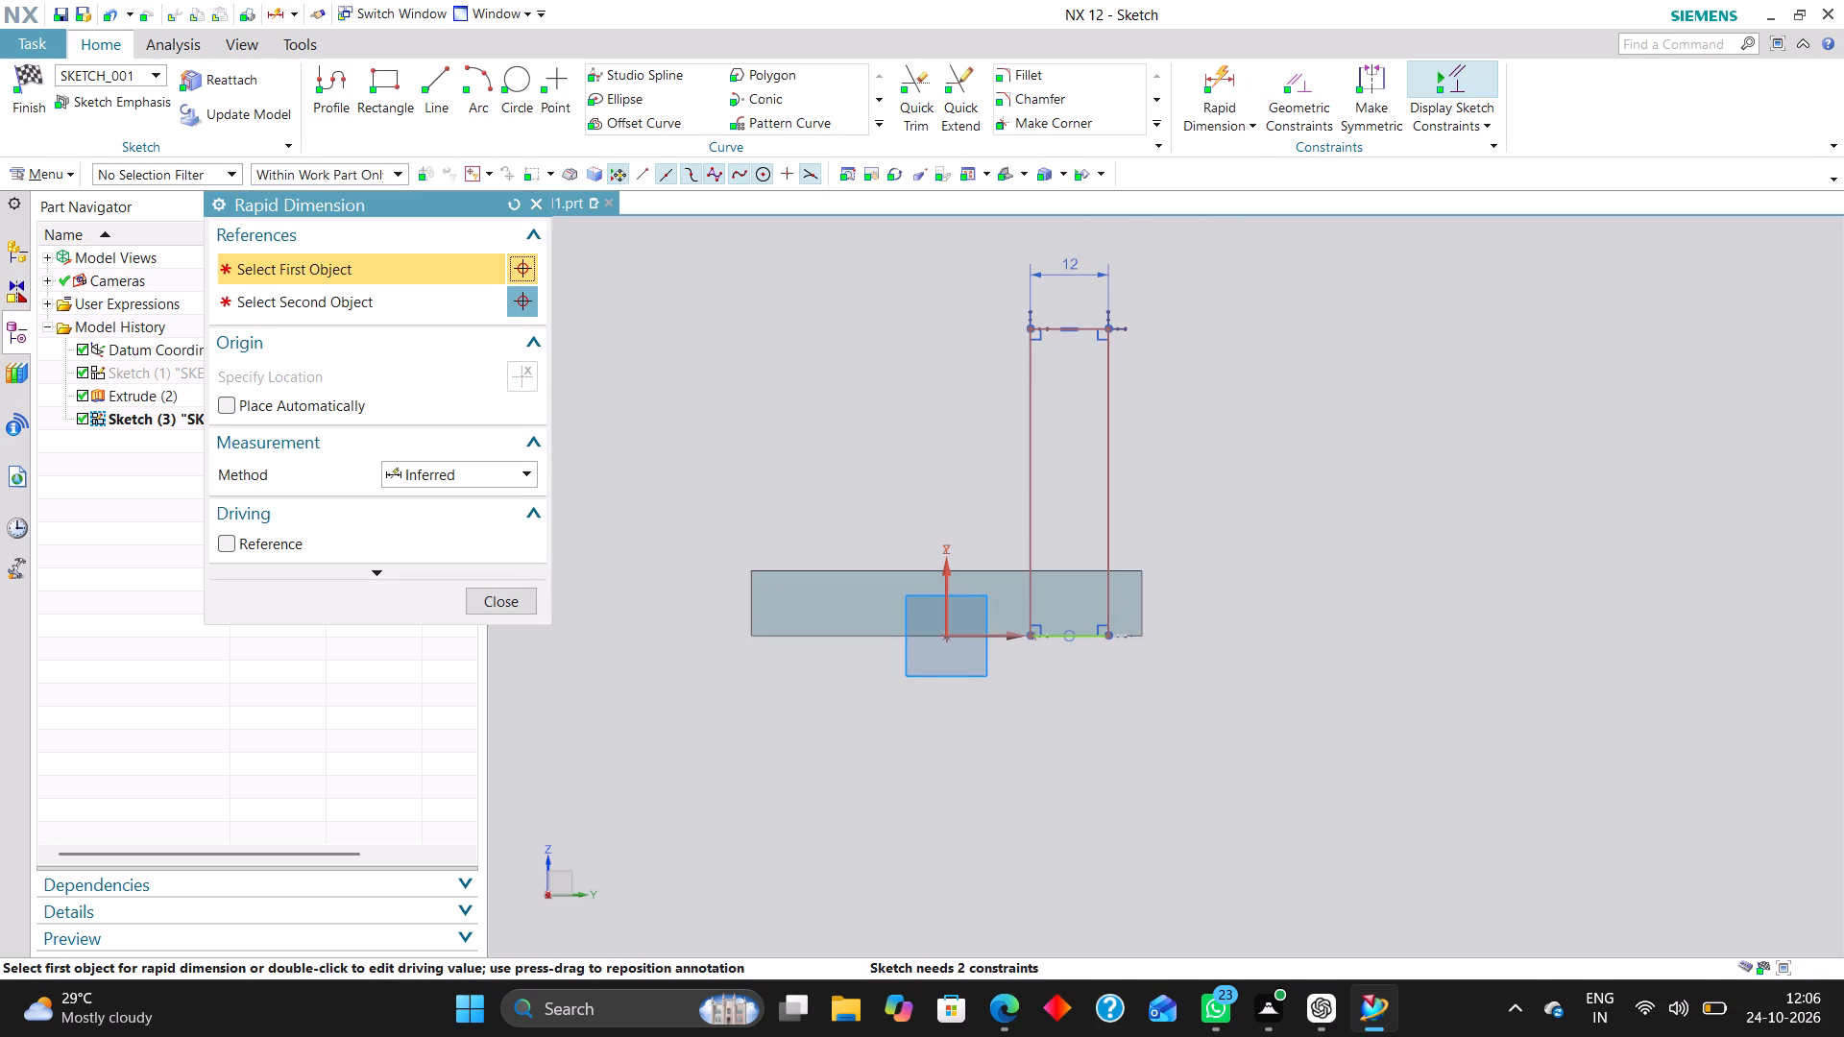
left_click(947, 614)
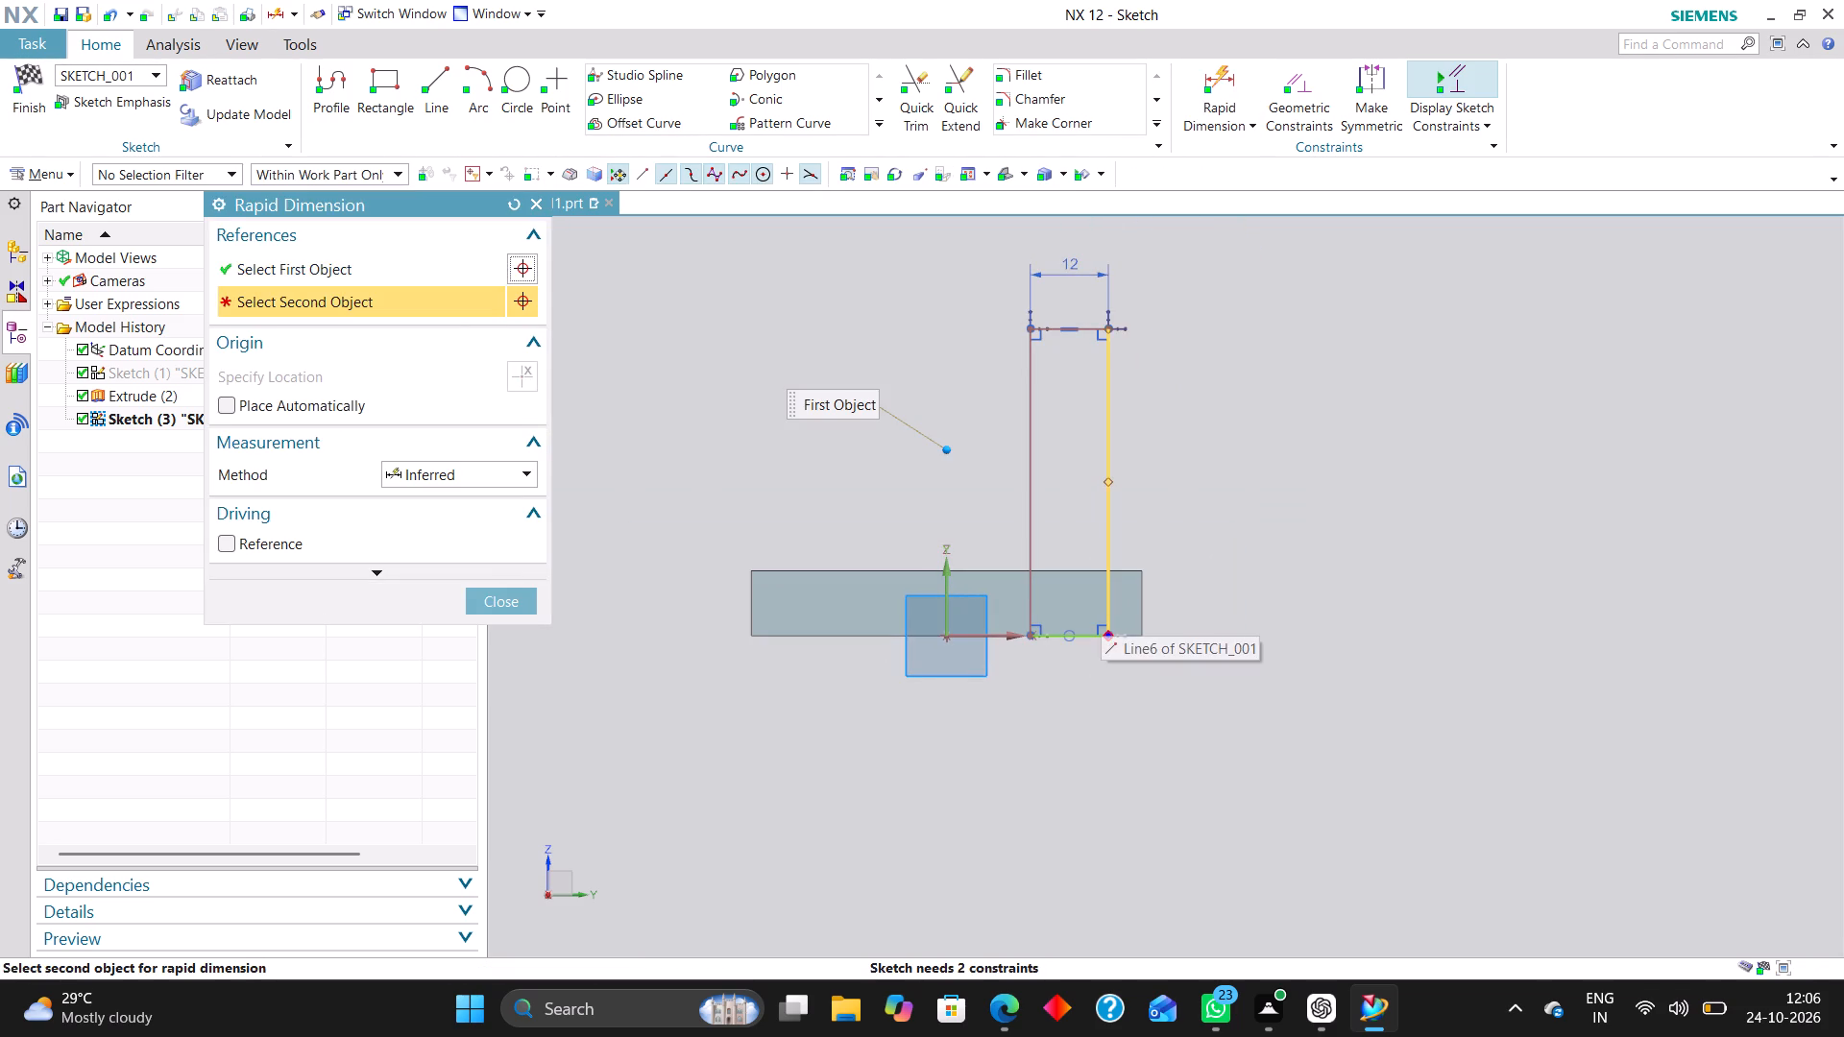
left_click(1107, 609)
left_click(1025, 793)
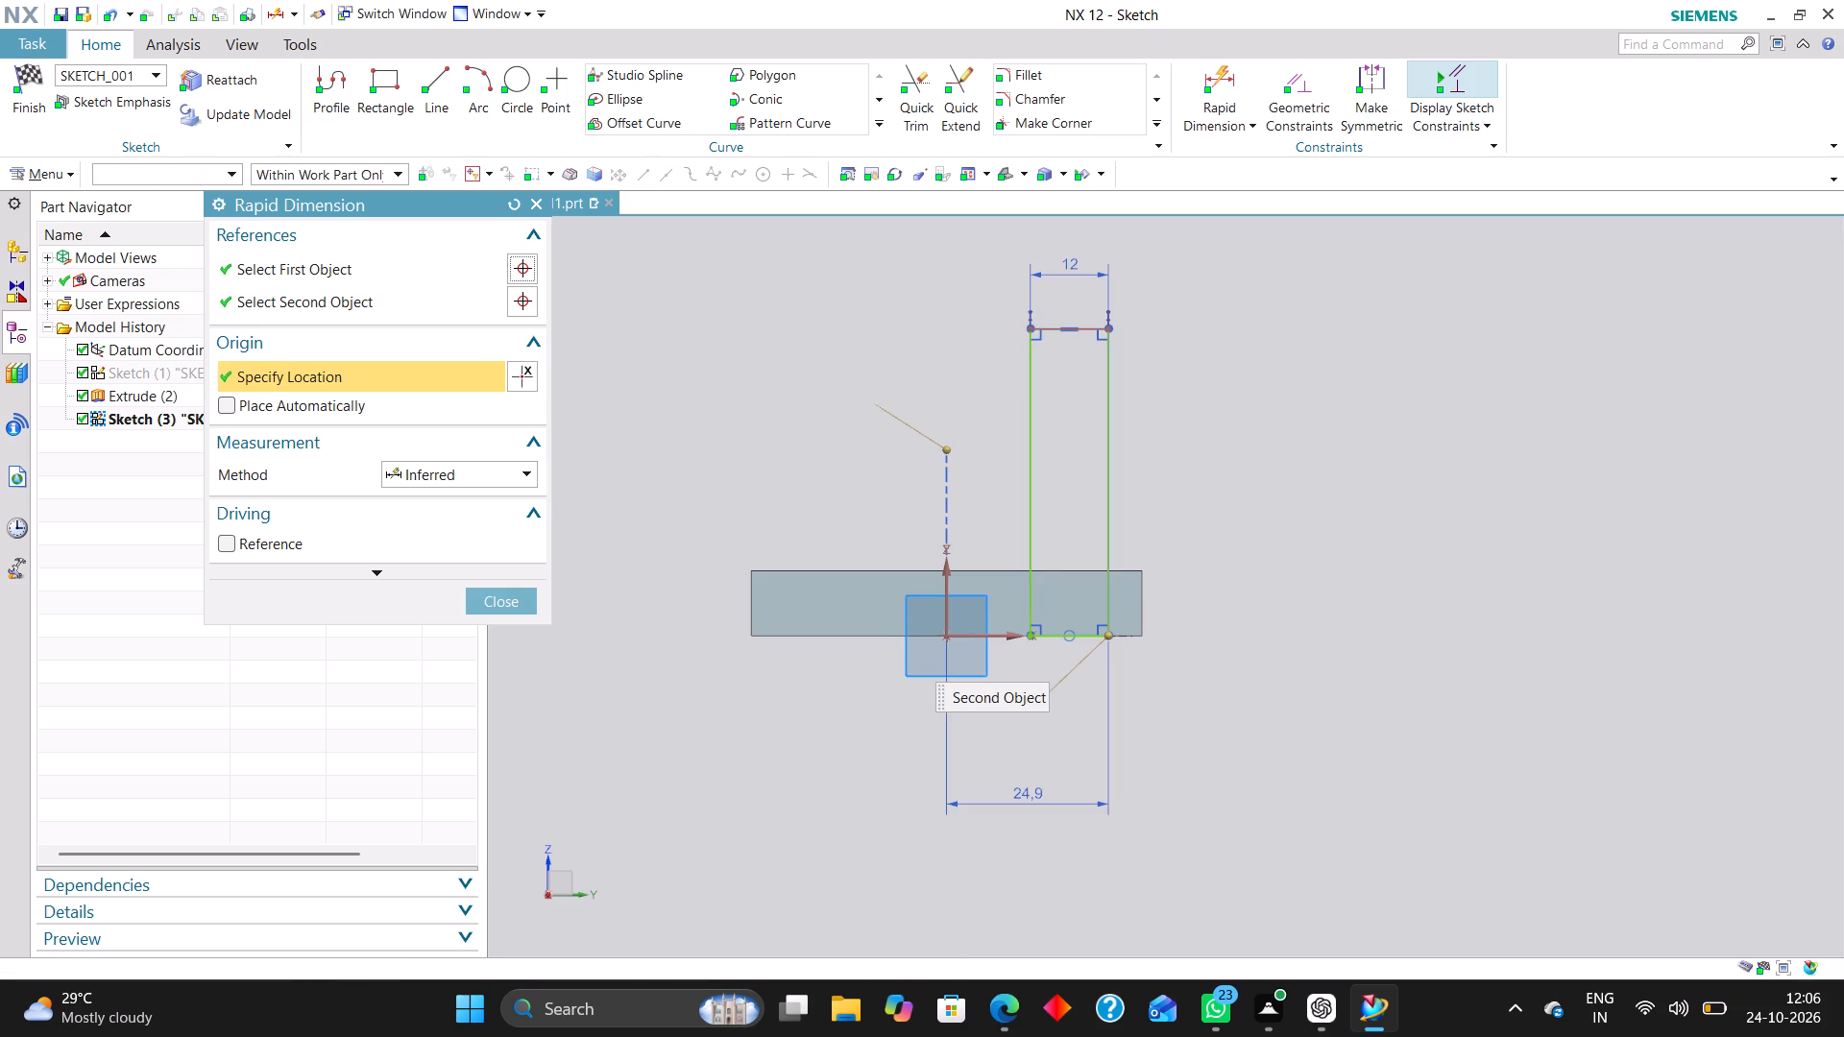
type("30")
key("Return")
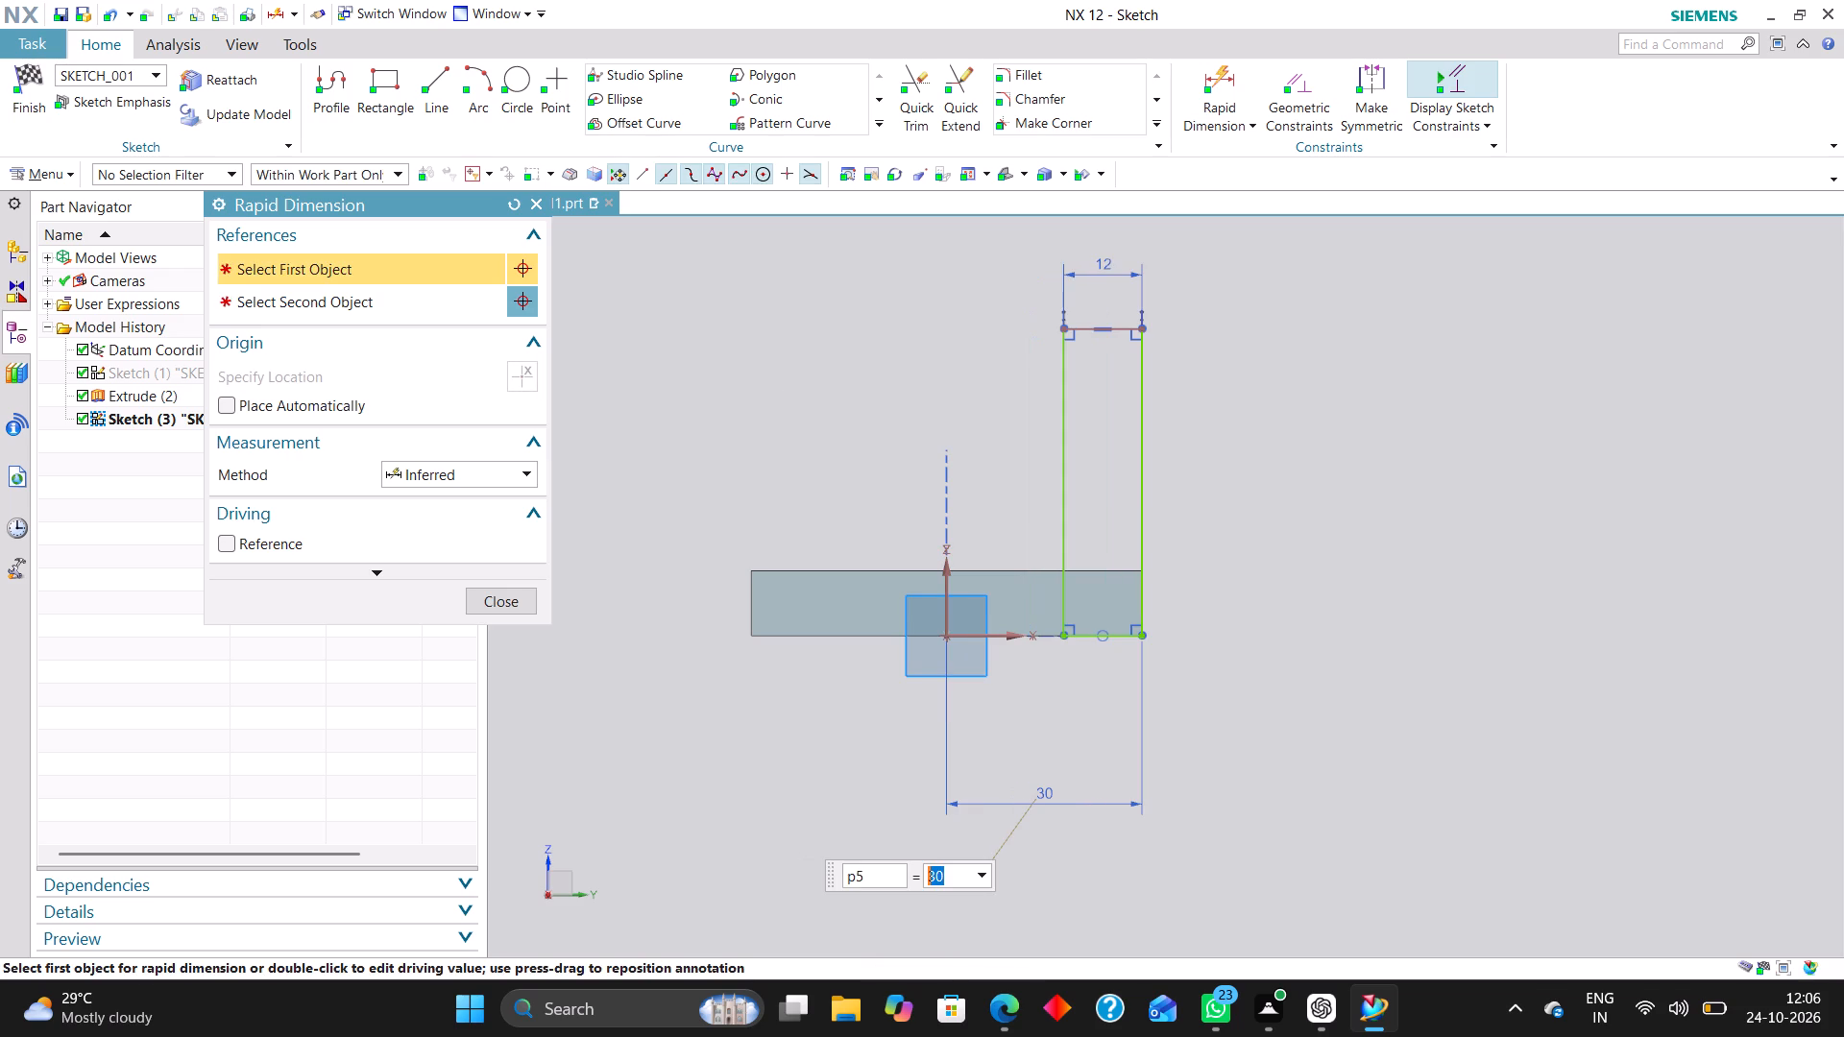
left_click(514, 600)
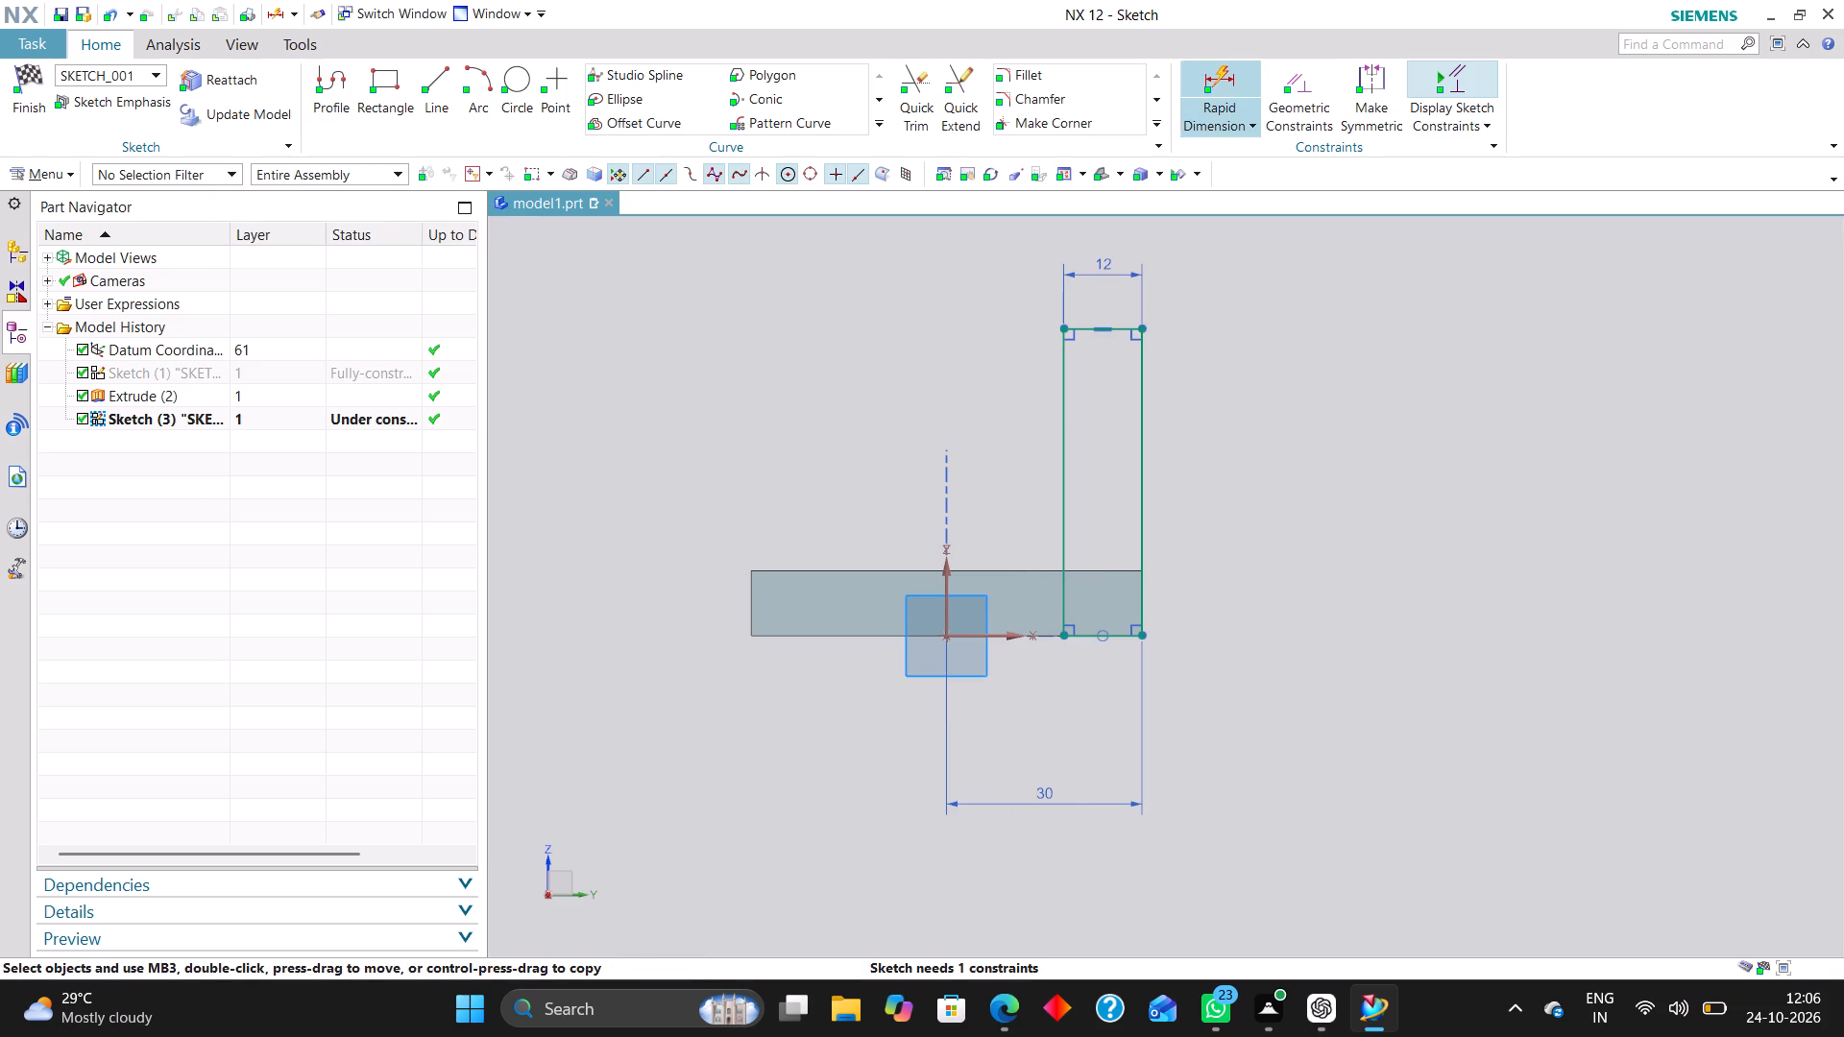
Dimension the upright rectangle's height as 40 mm and finish the sketch.
left_click(1215, 74)
left_click(1144, 529)
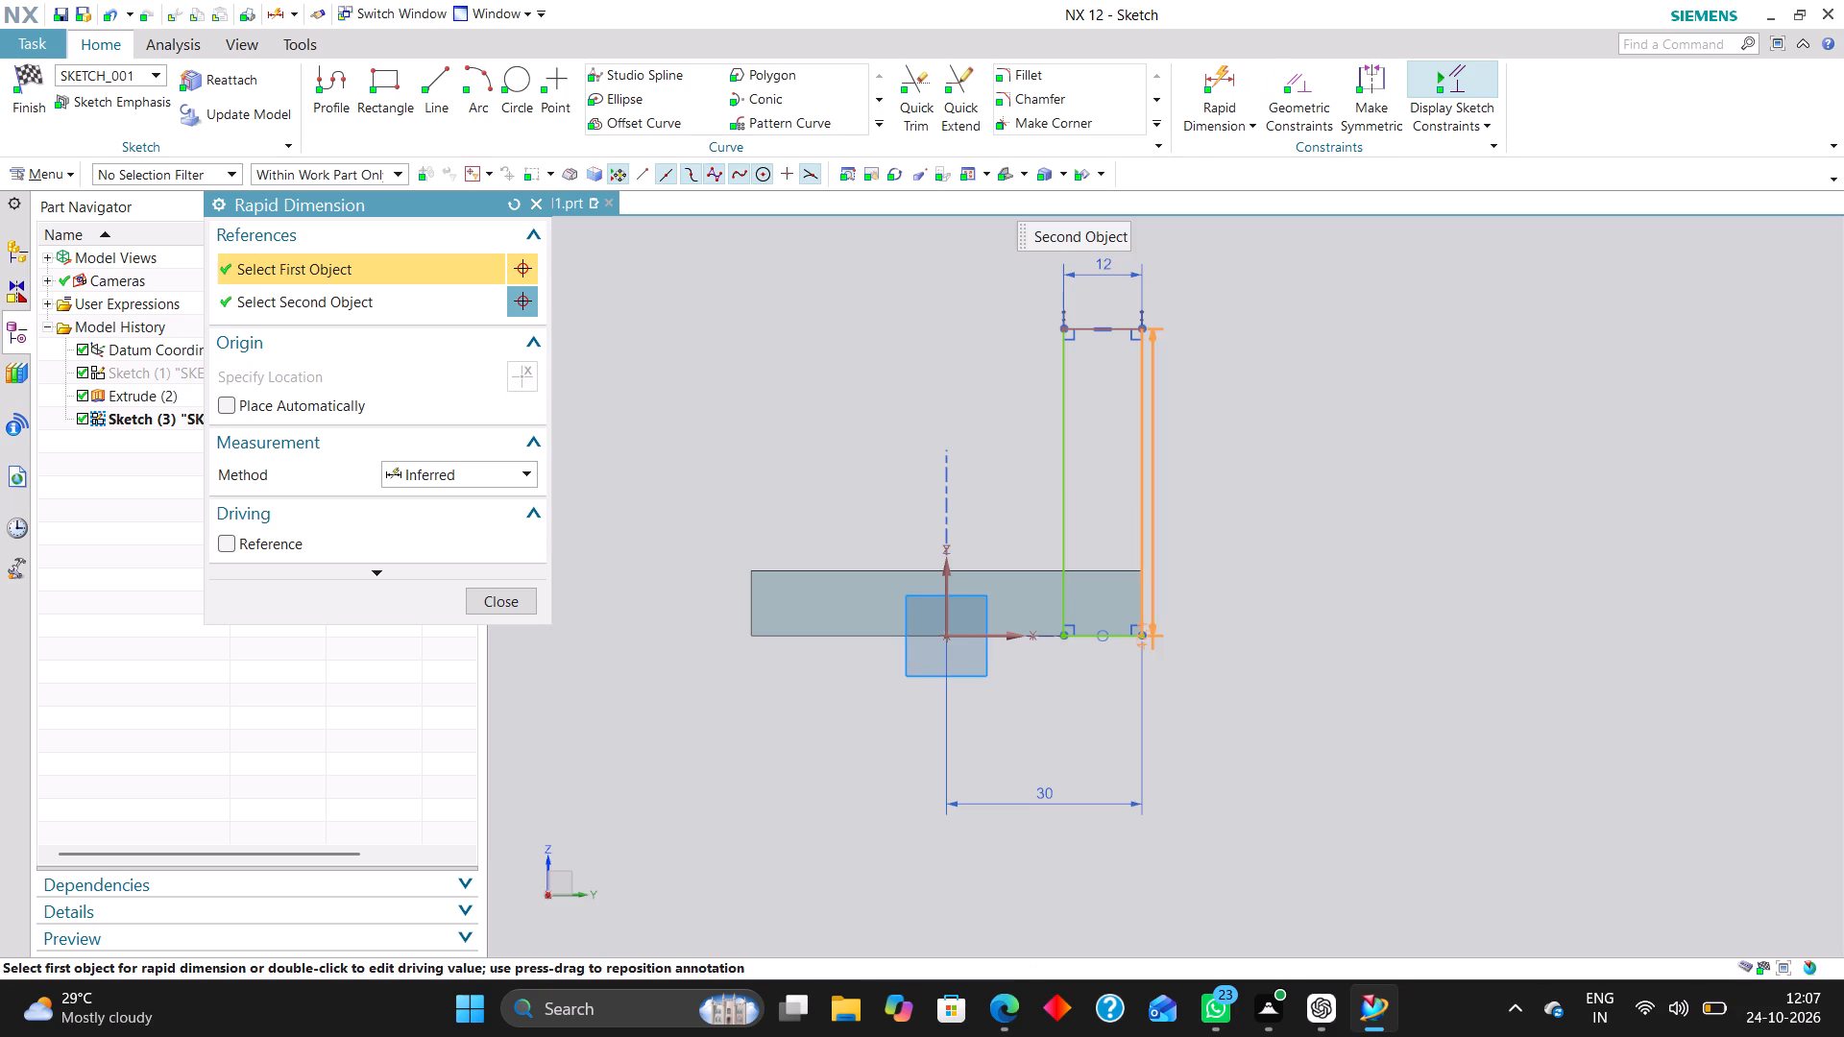
left_click(1248, 498)
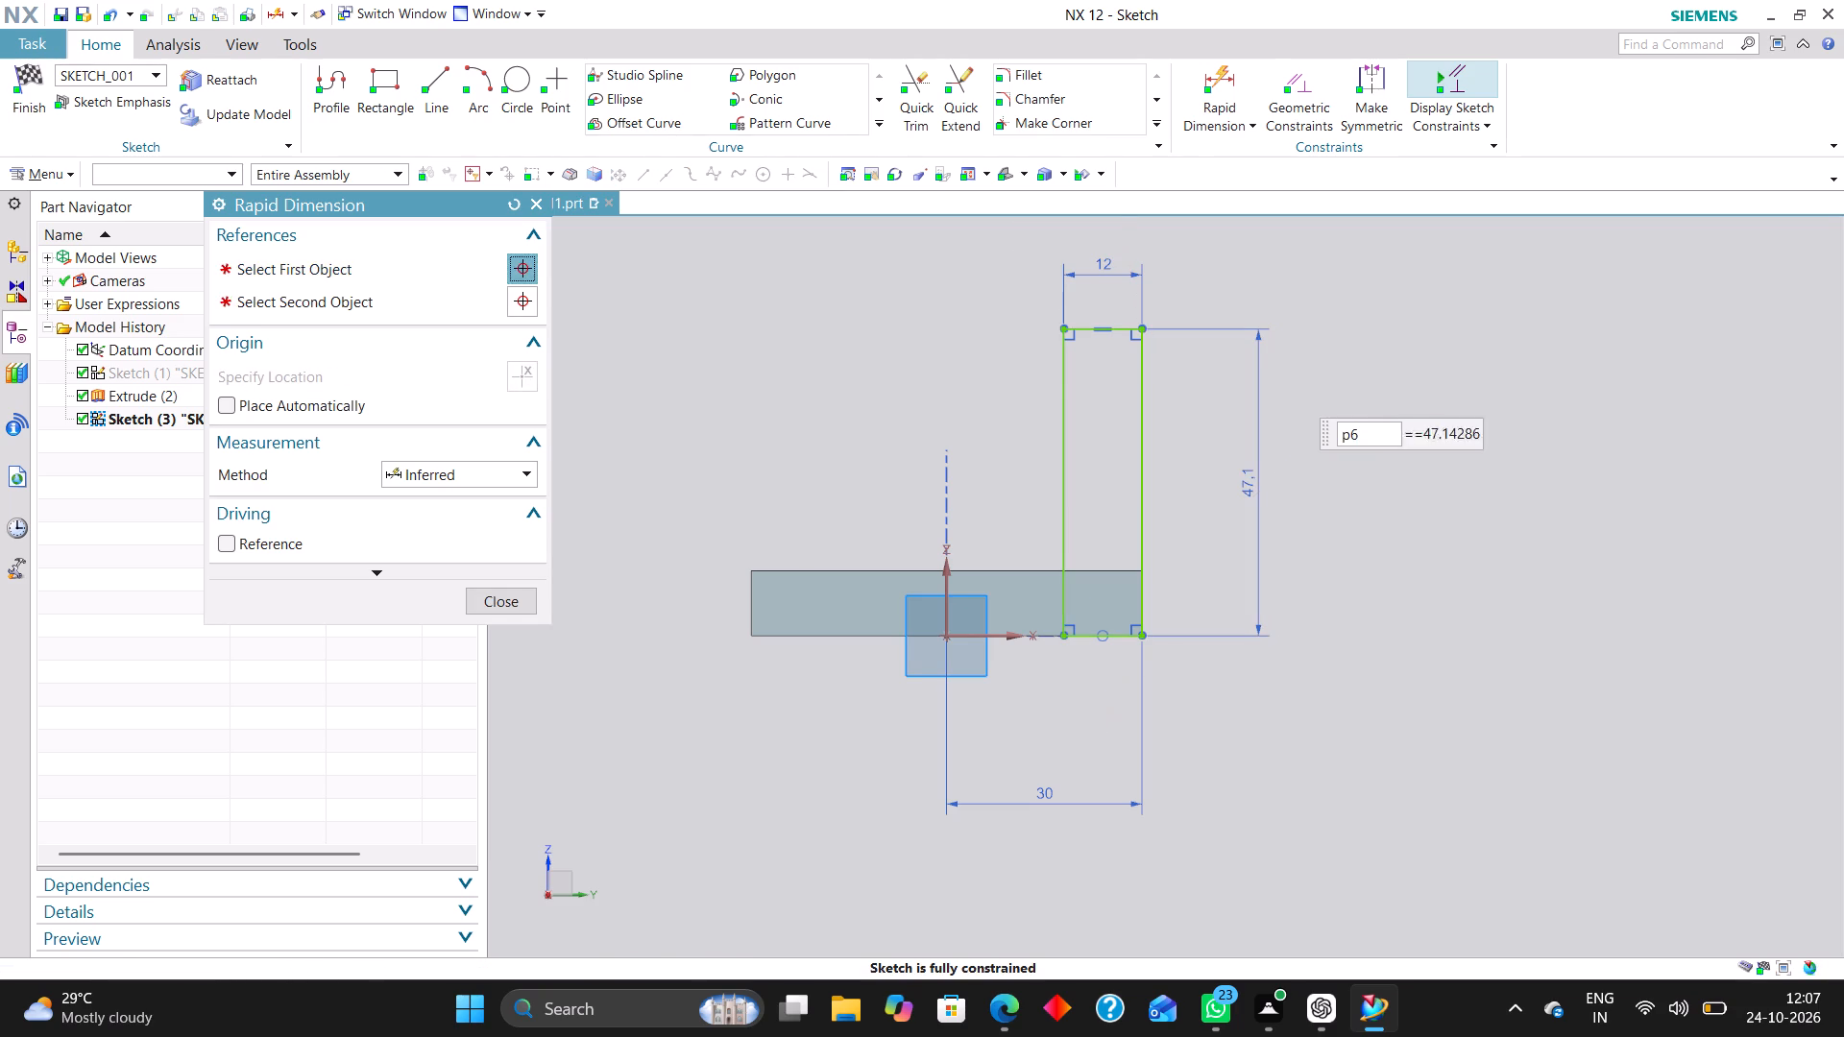
type("40")
key("Return")
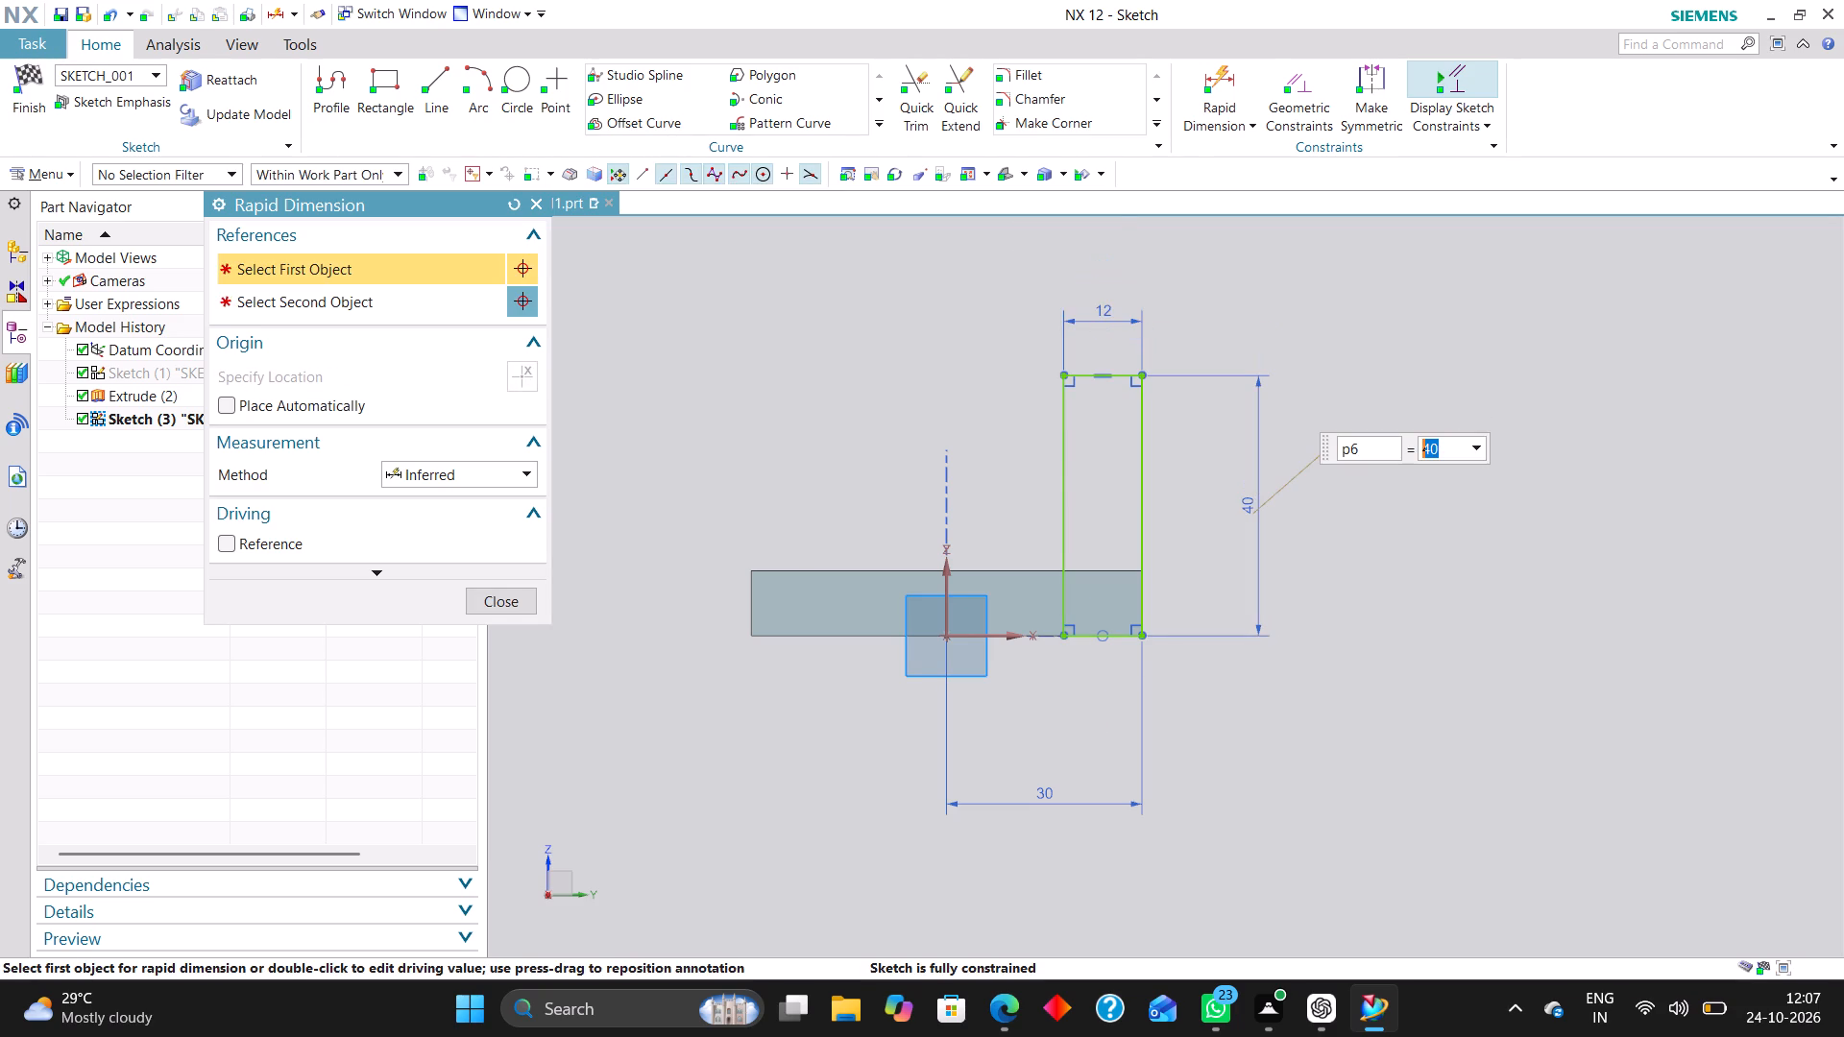
left_click(514, 599)
left_click(21, 65)
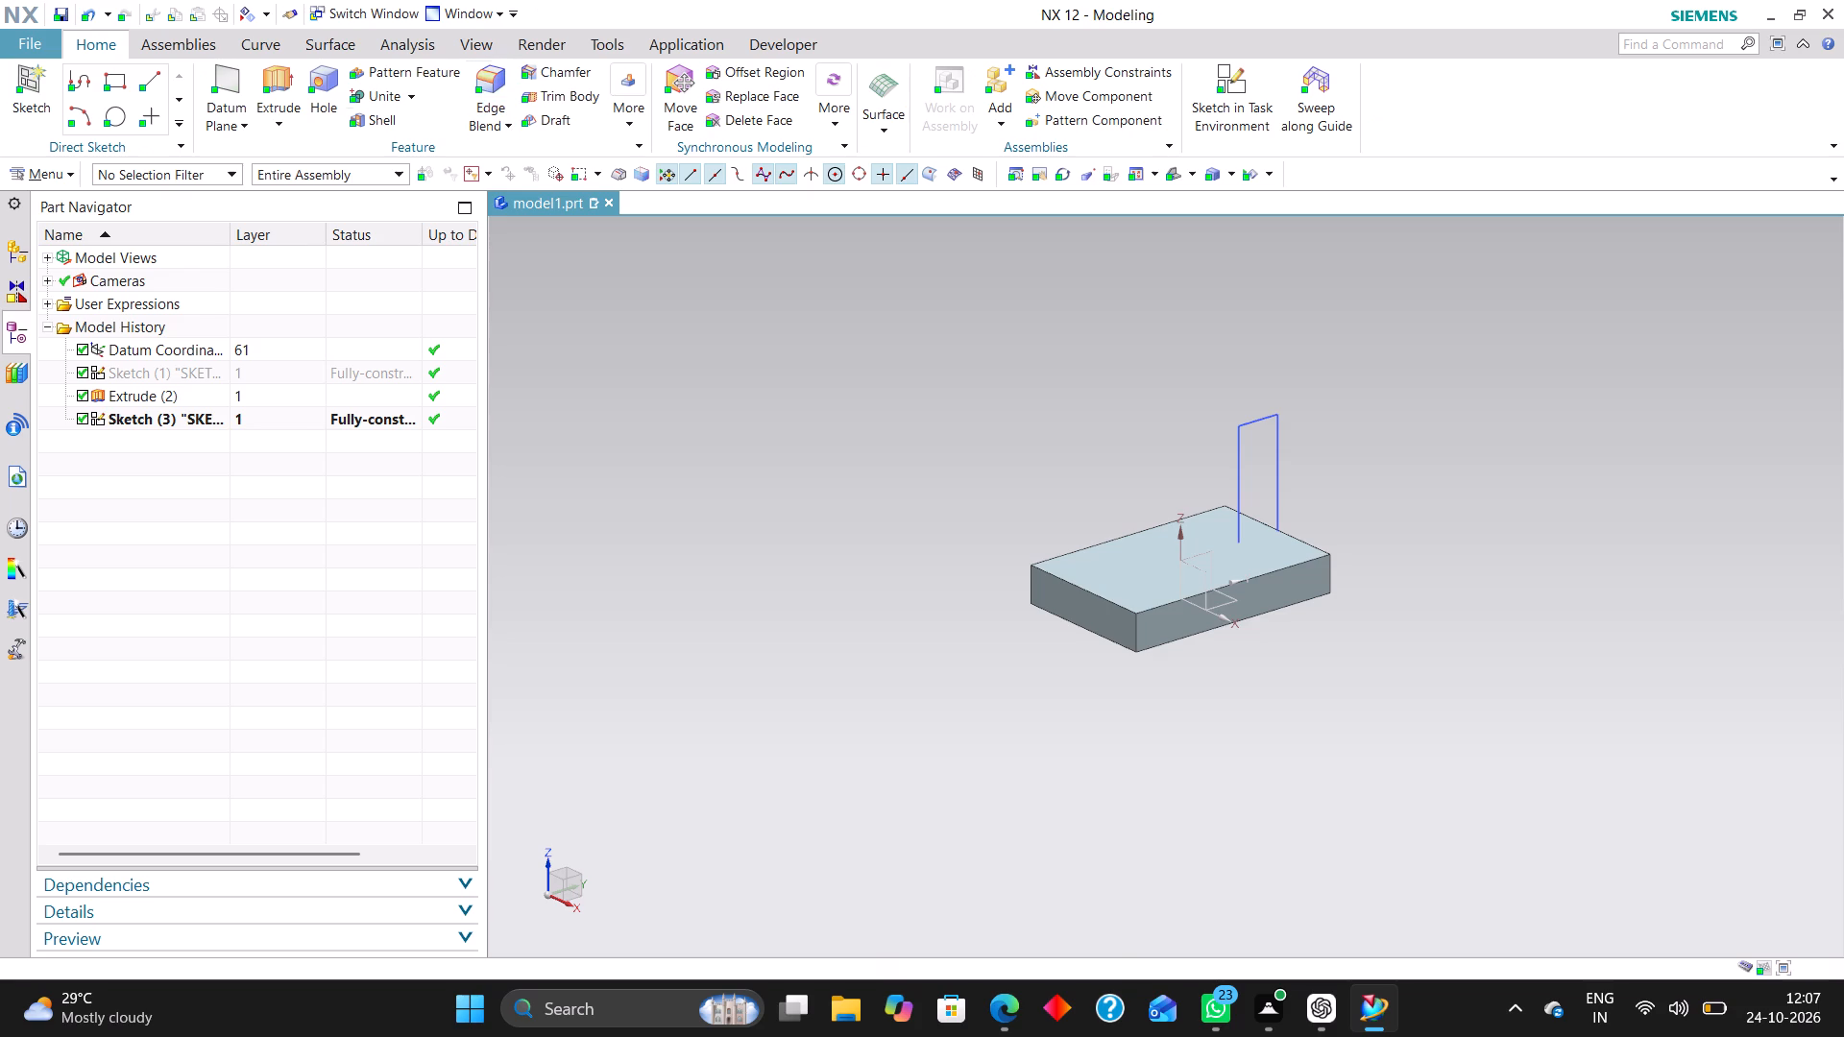
Extrude the upright rectangle symmetrically by 20 mm to each side, with no Boolean.
left_click(272, 73)
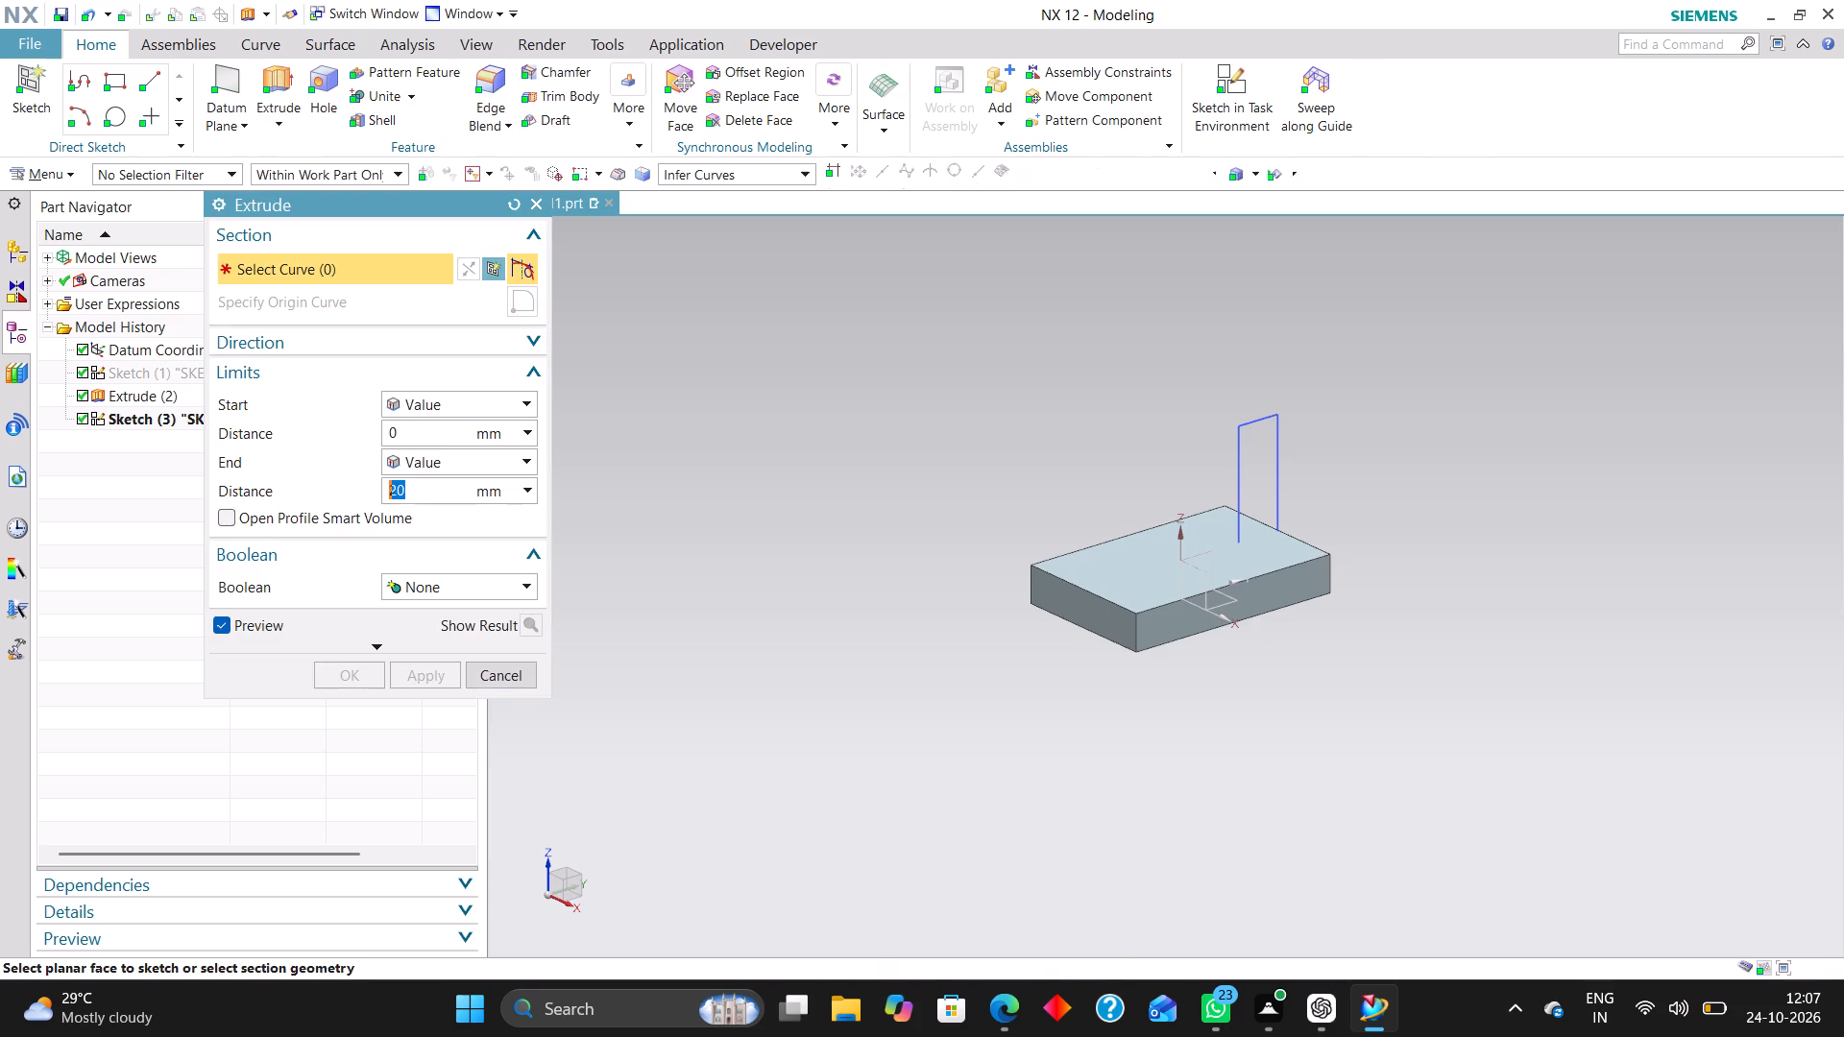
left_click(1252, 416)
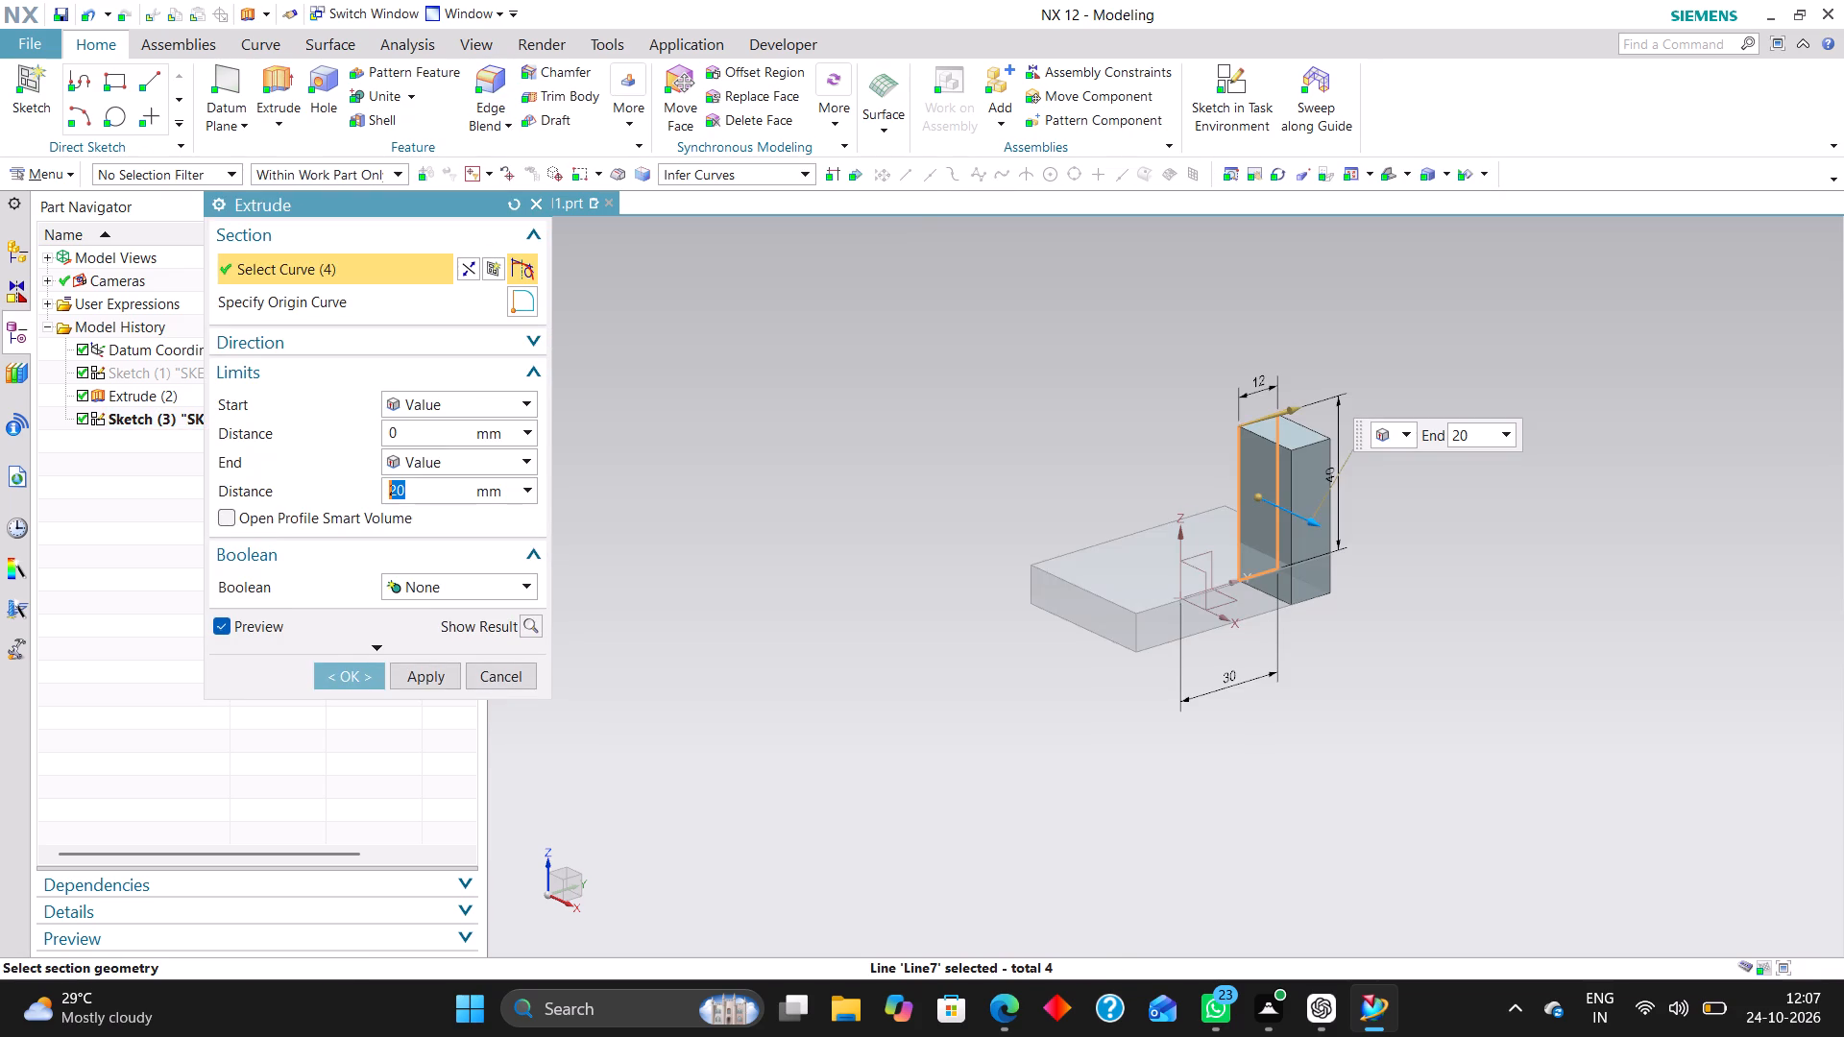
middle_click_drag(1277, 694, 1383, 699)
scroll(1383, 699, "up", 1)
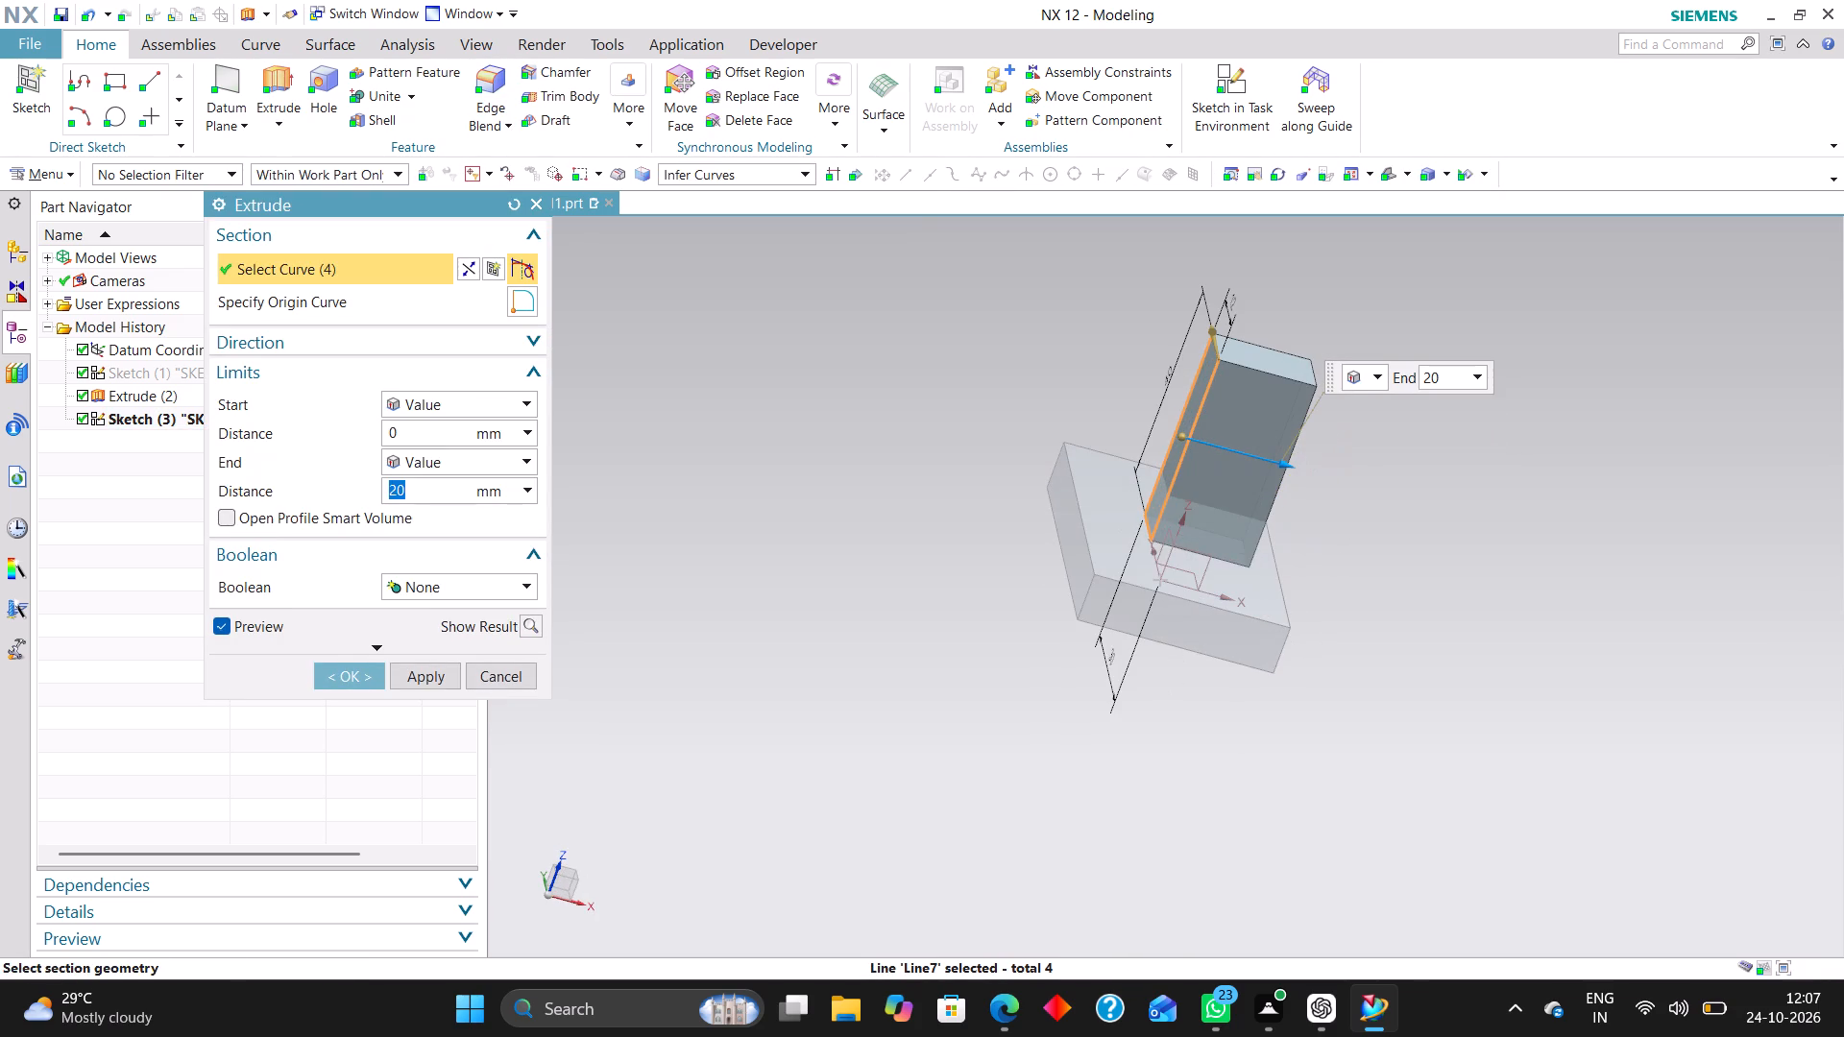
left_click(449, 407)
left_click(451, 441)
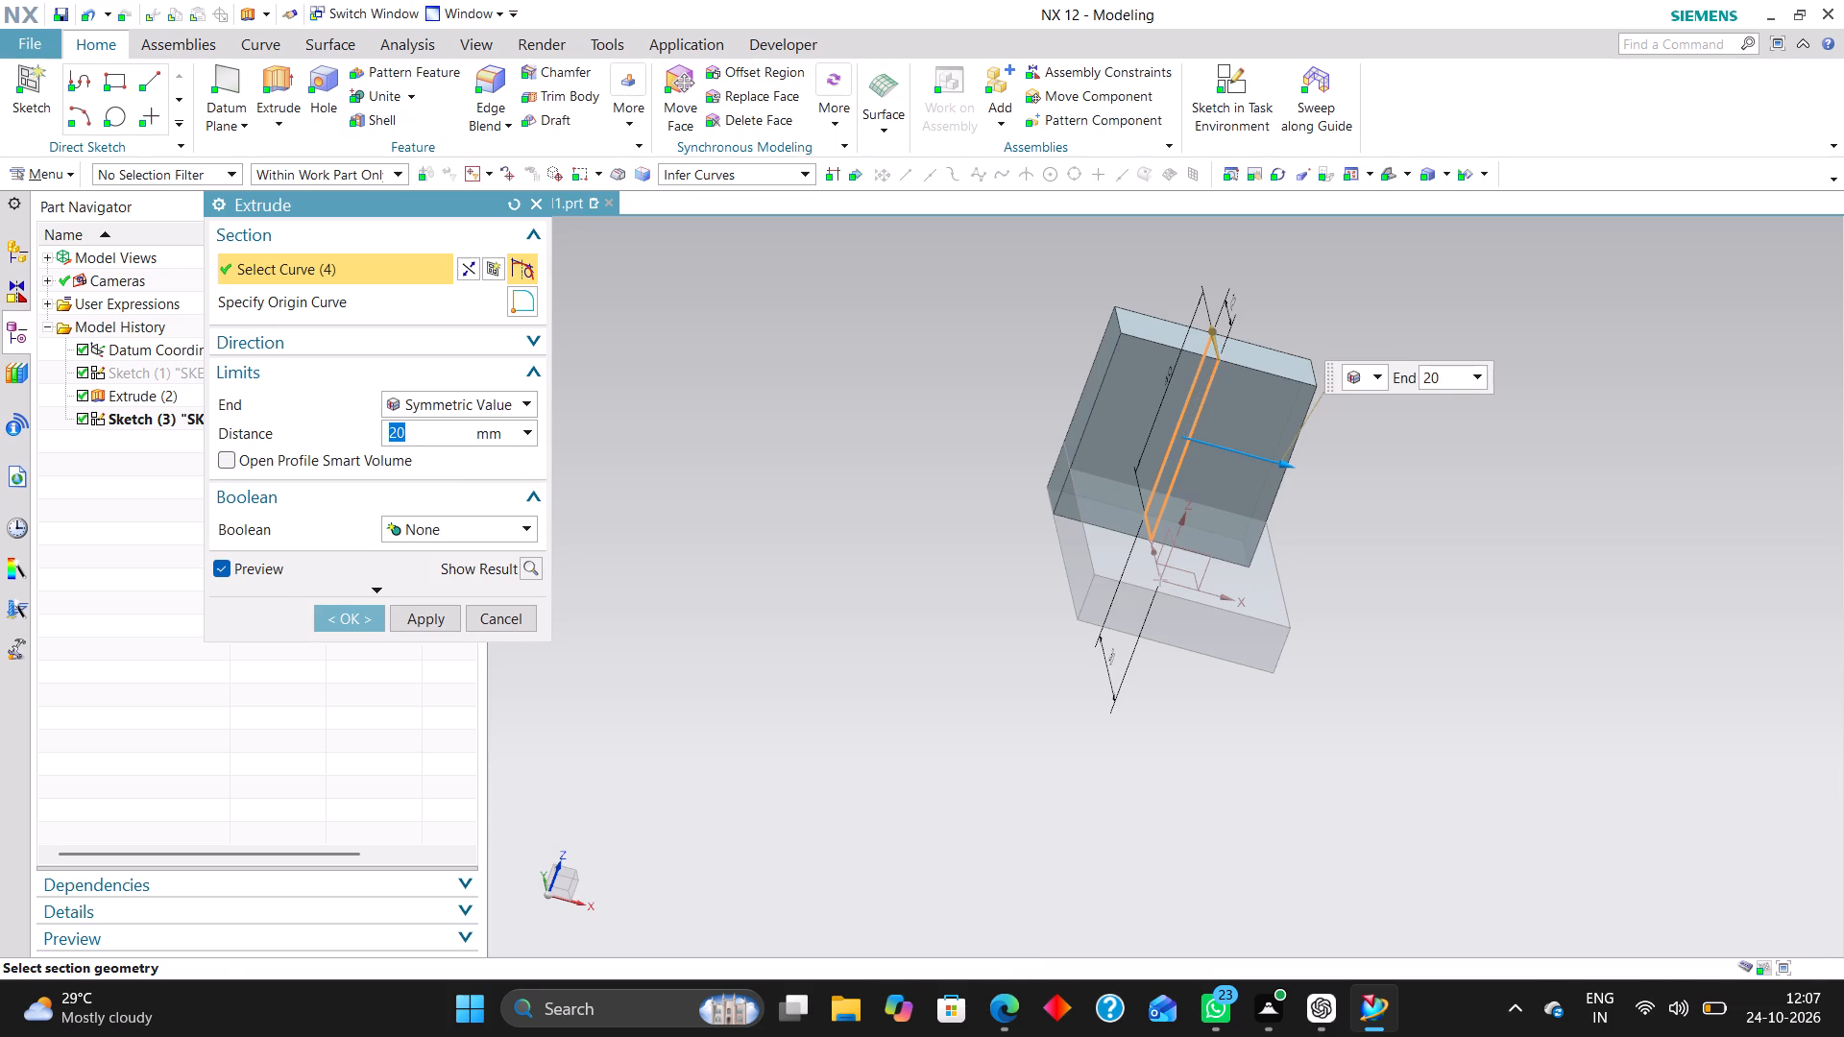
middle_click_drag(1483, 590, 1491, 623)
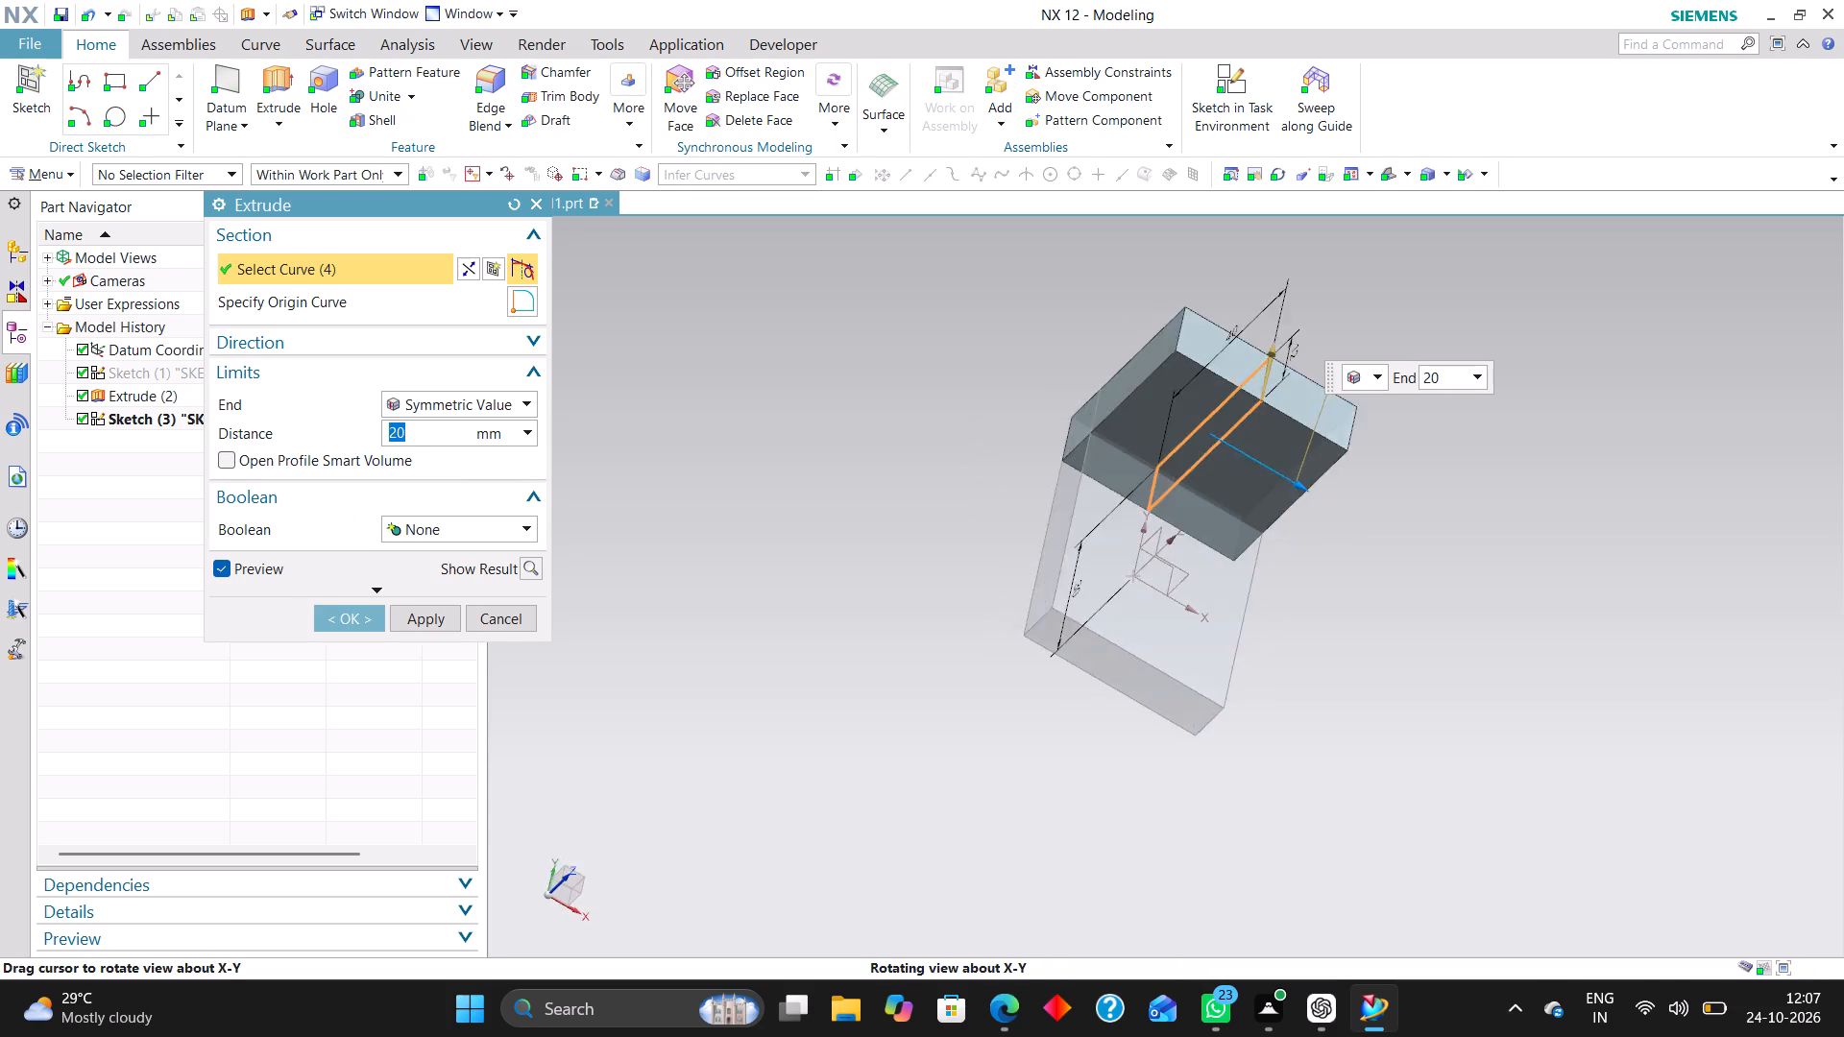
middle_click_drag(1491, 623, 1344, 562)
middle_click_drag(1344, 562, 1391, 526)
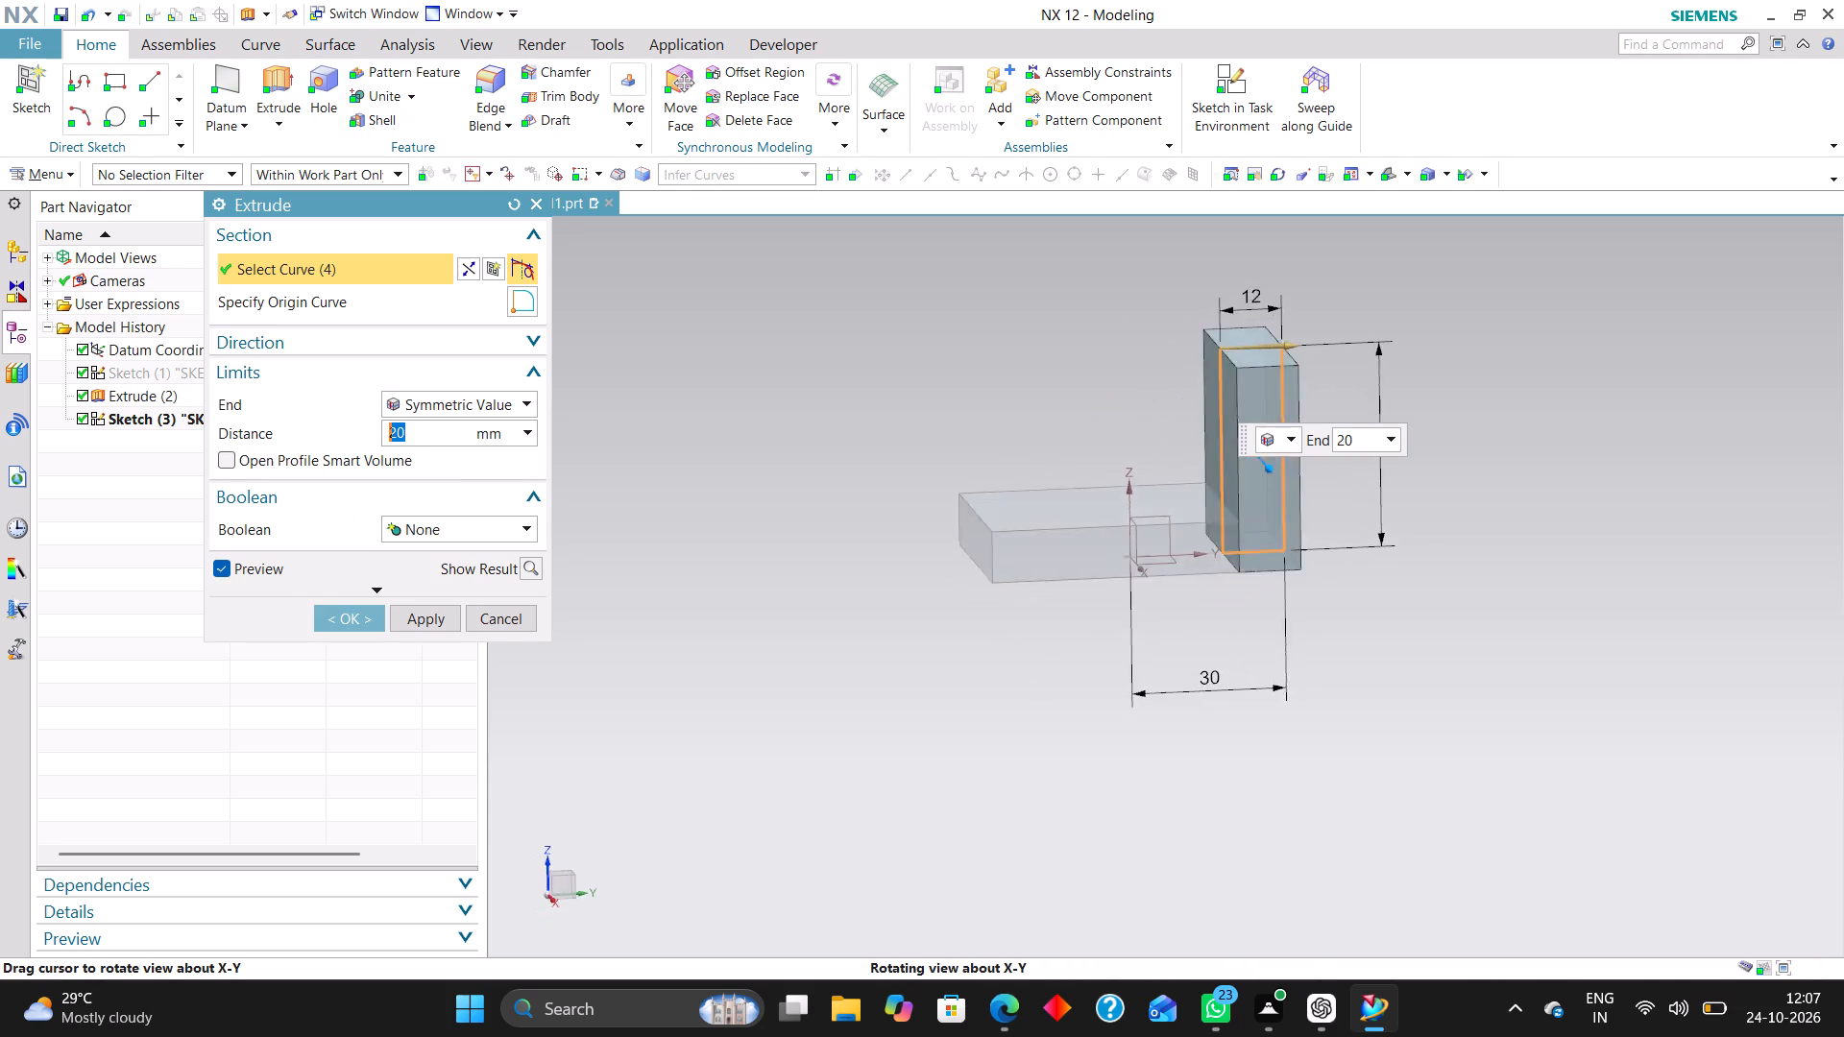
middle_click_drag(1391, 526, 1435, 528)
middle_click_drag(1425, 528, 1375, 533)
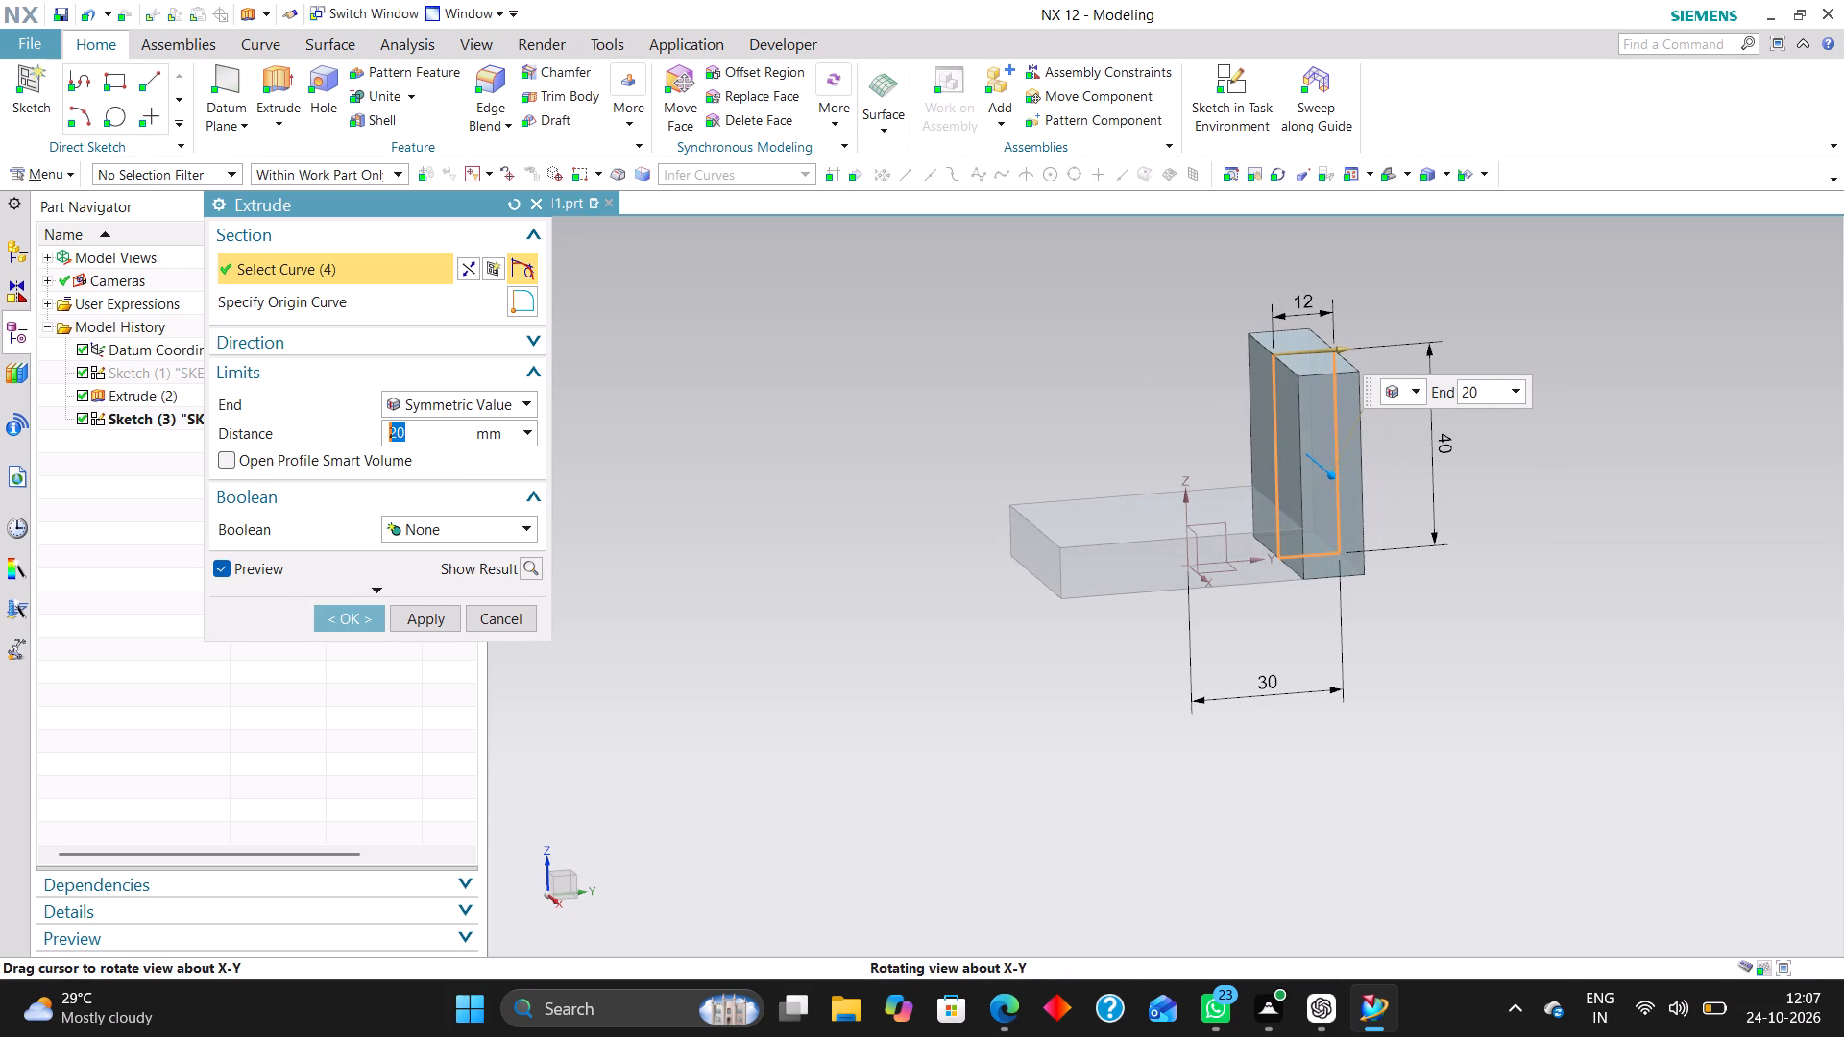
middle_click_drag(1375, 533, 1336, 535)
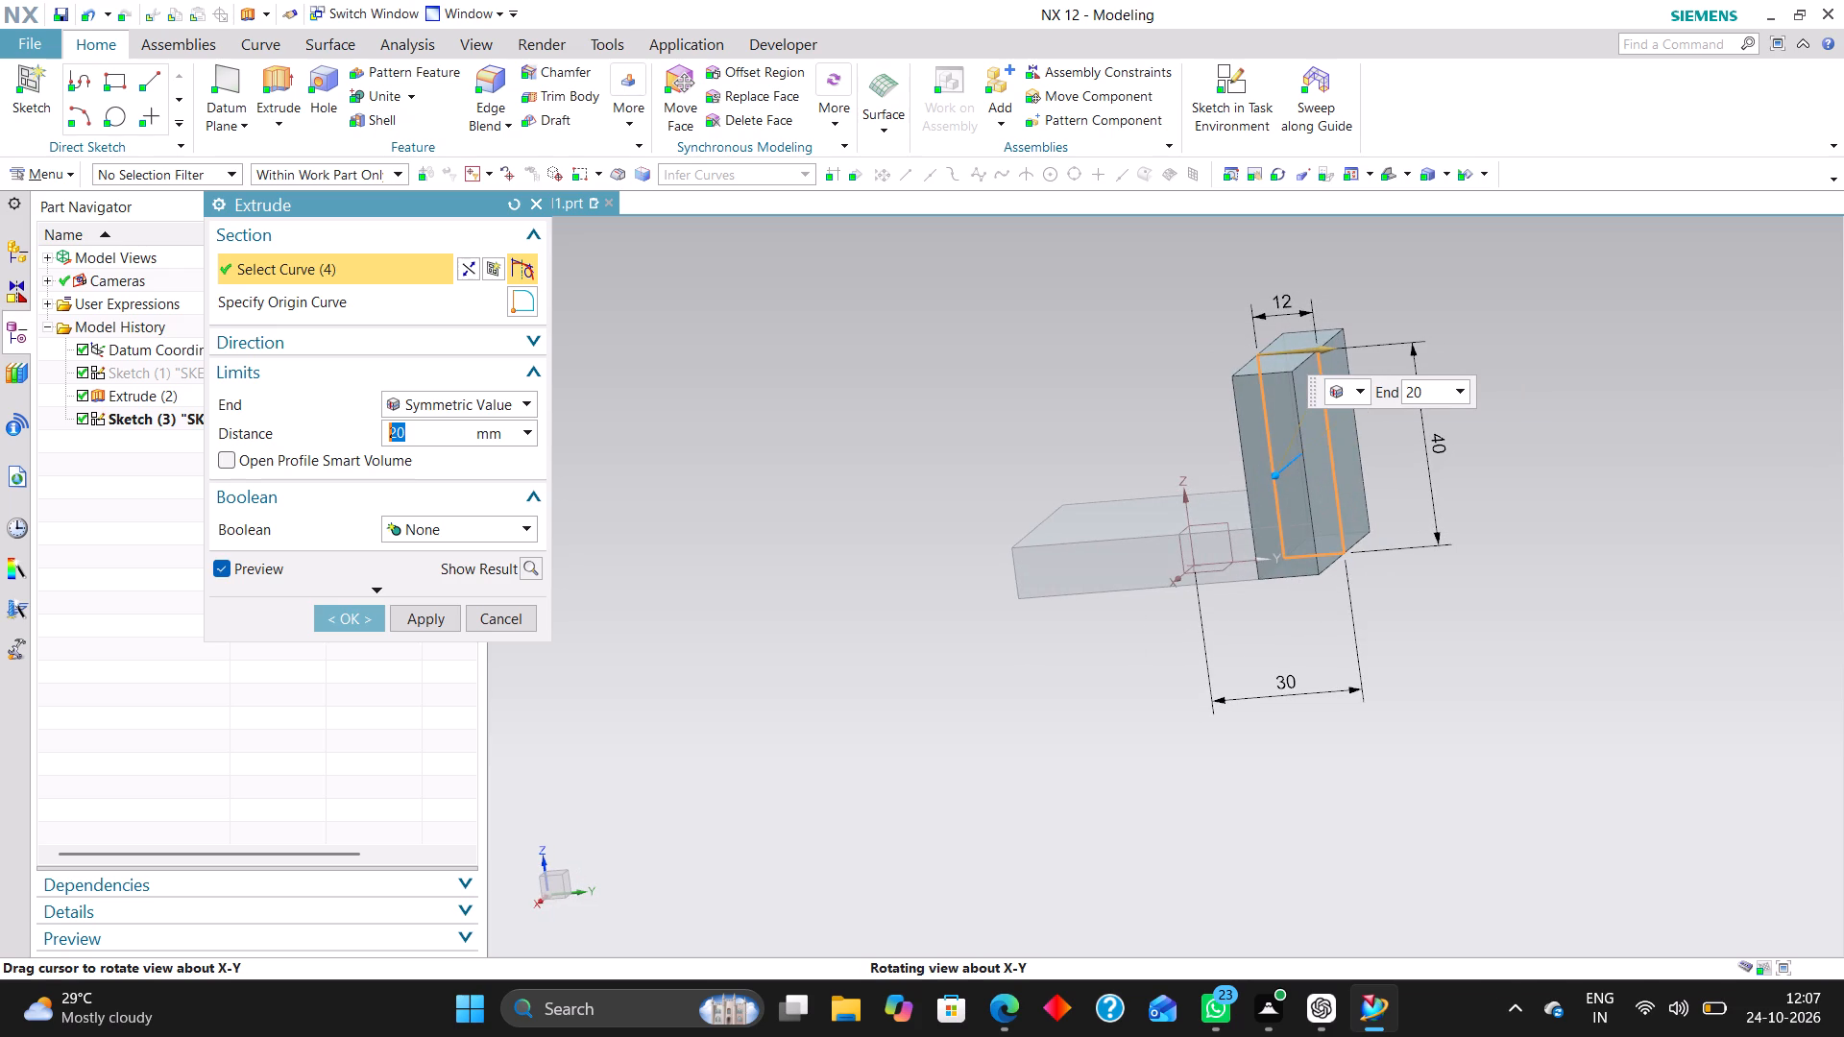
middle_click_drag(1336, 535, 1355, 530)
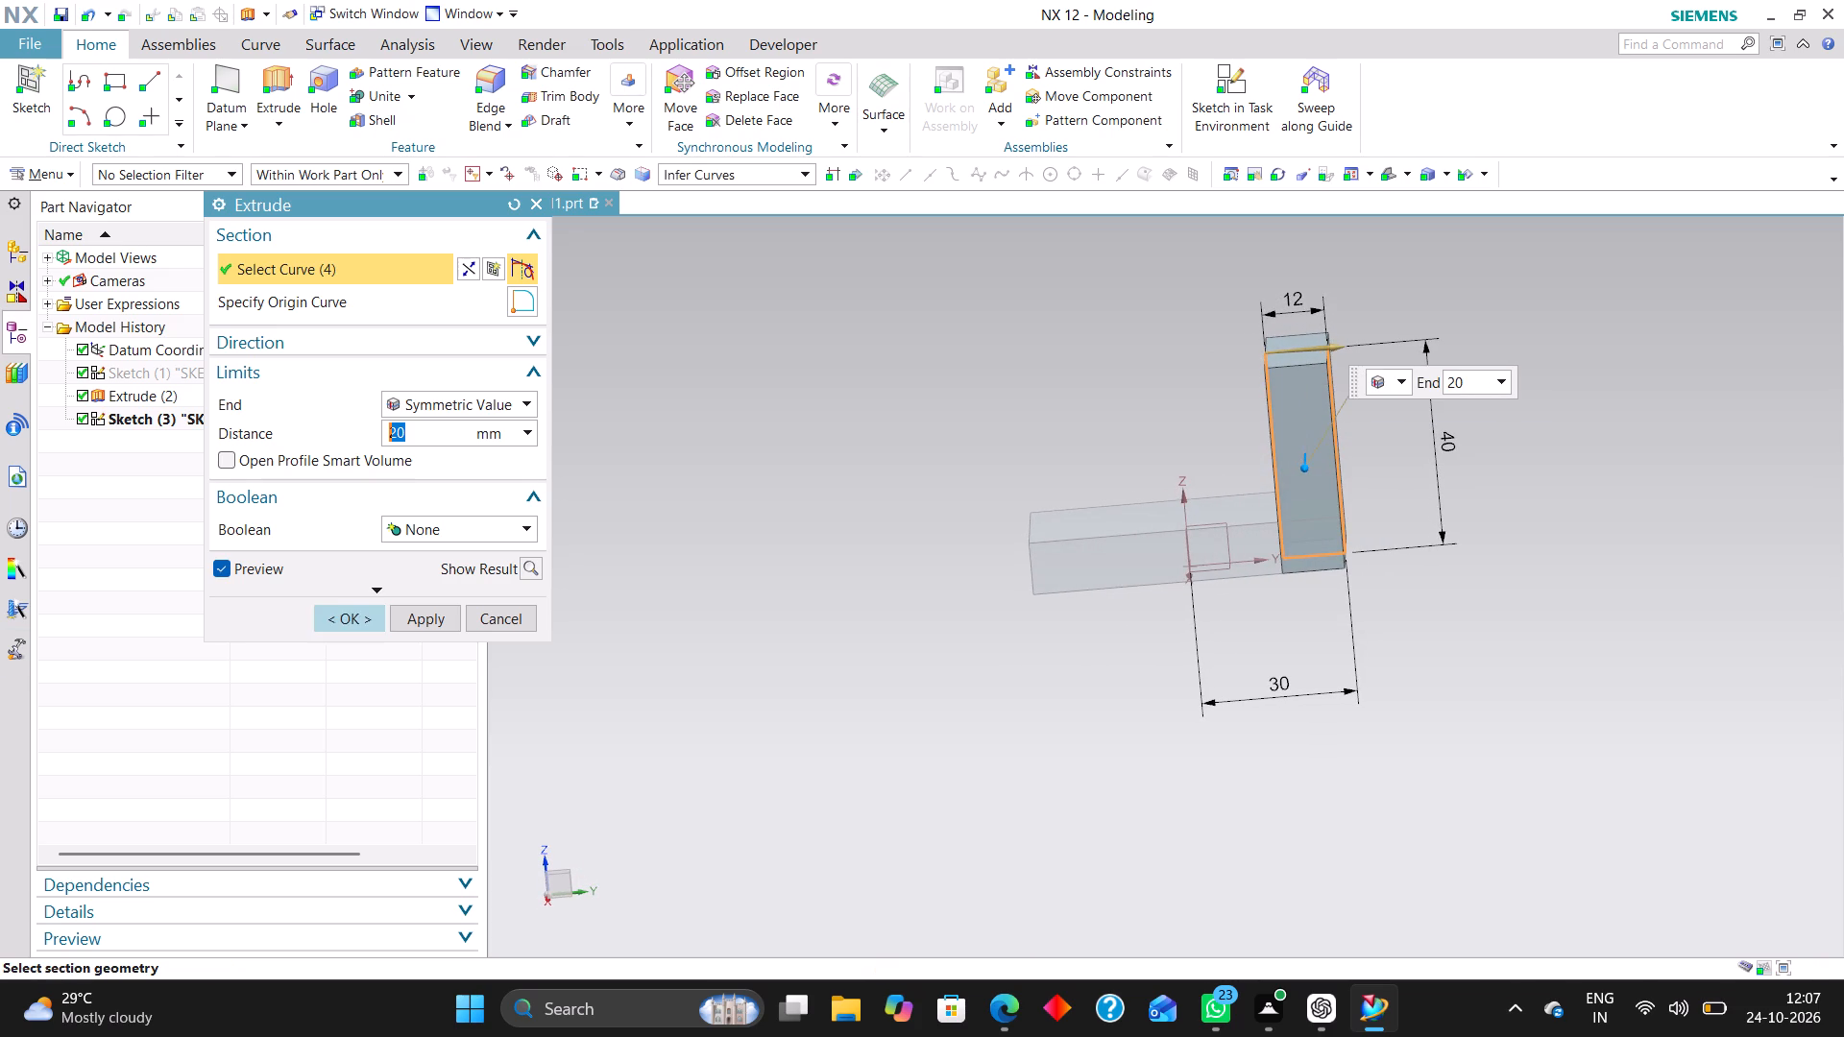
left_click(337, 618)
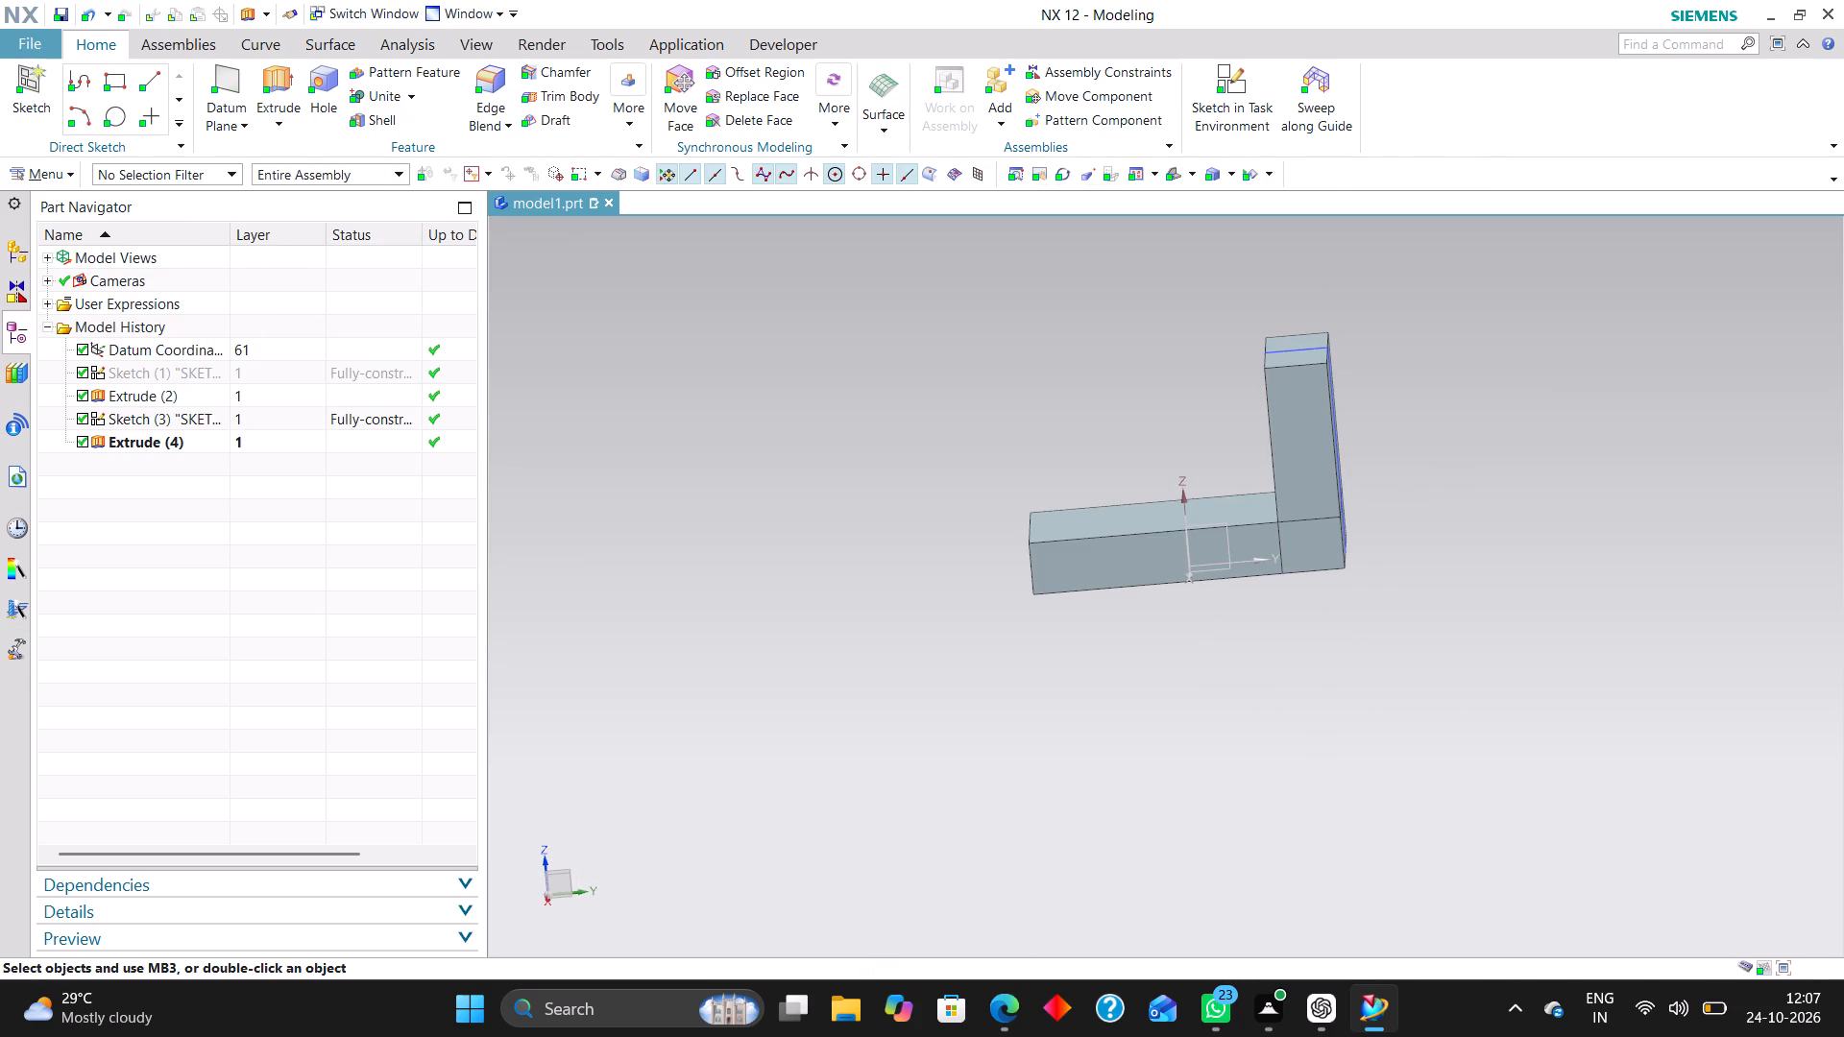
Unite the upright body with the base, using the base as the target.
left_click(355, 103)
left_click(1131, 562)
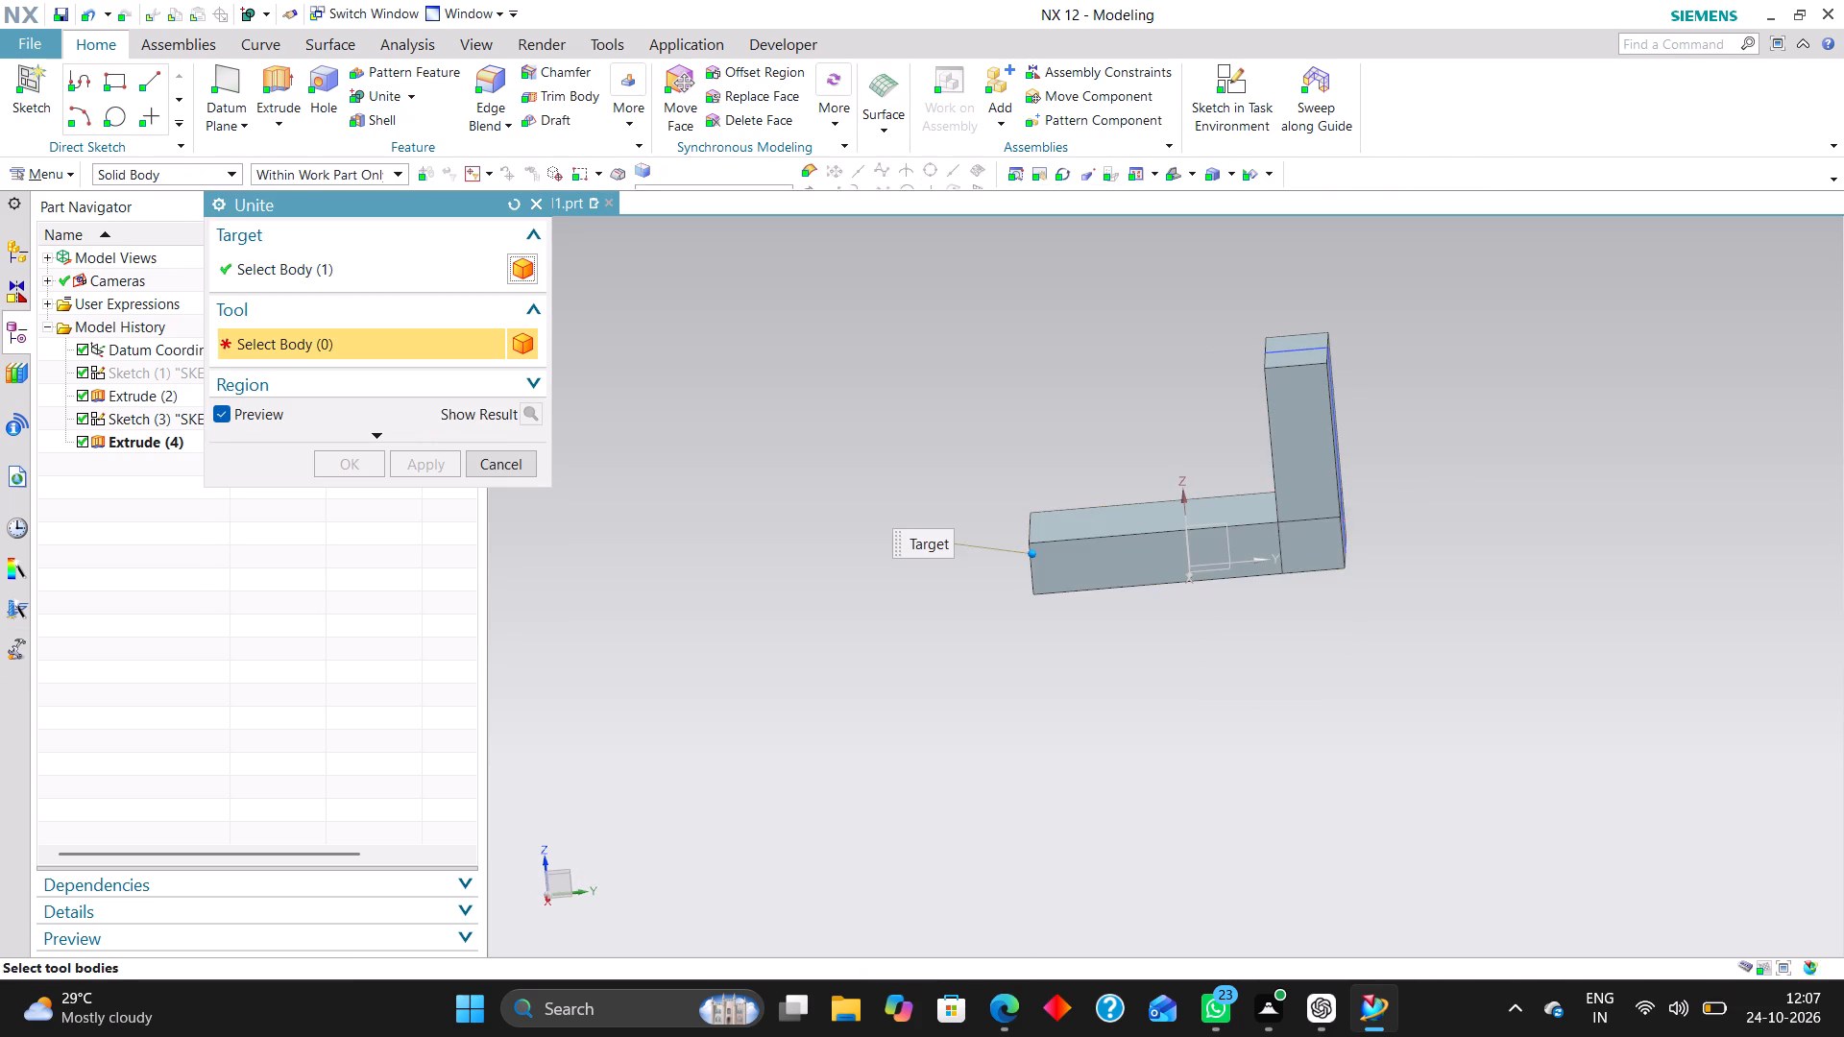
left_click(1298, 467)
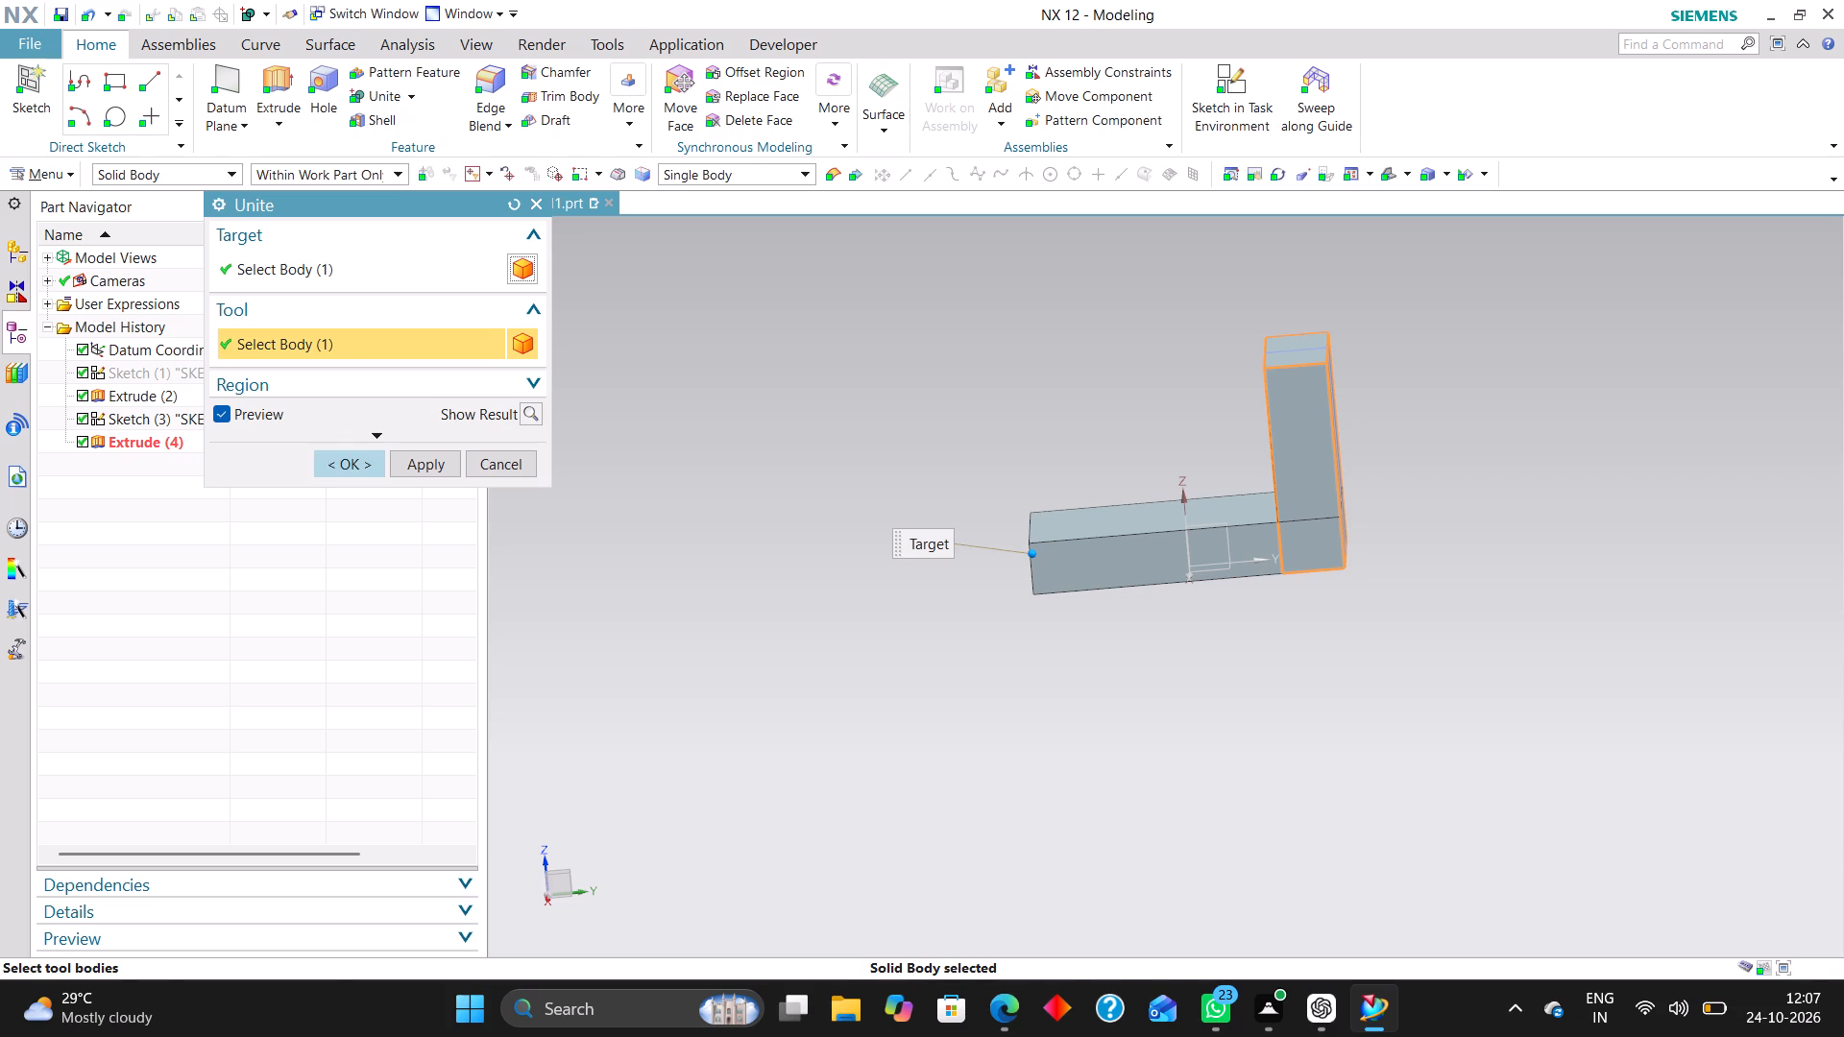
left_click(337, 457)
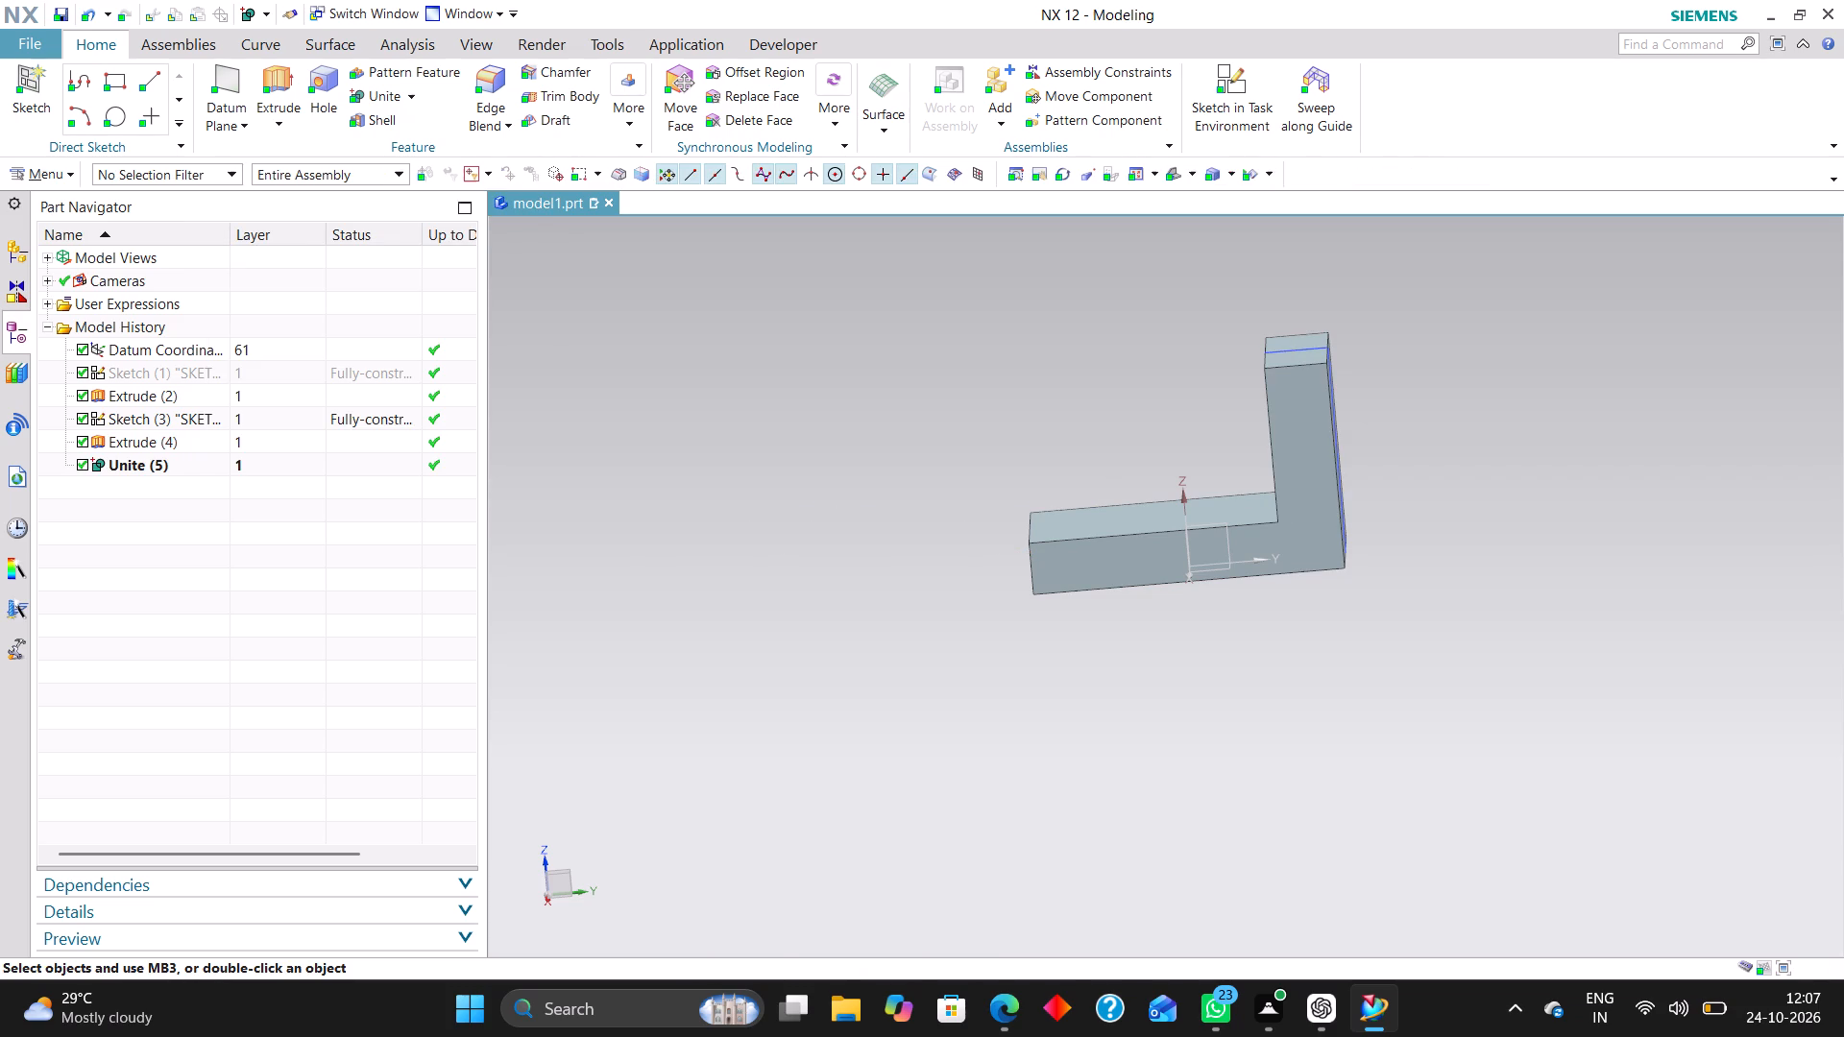
Hide the upright's sketch.
middle_click_drag(925, 510, 936, 494)
middle_click_drag(1064, 350, 1133, 370)
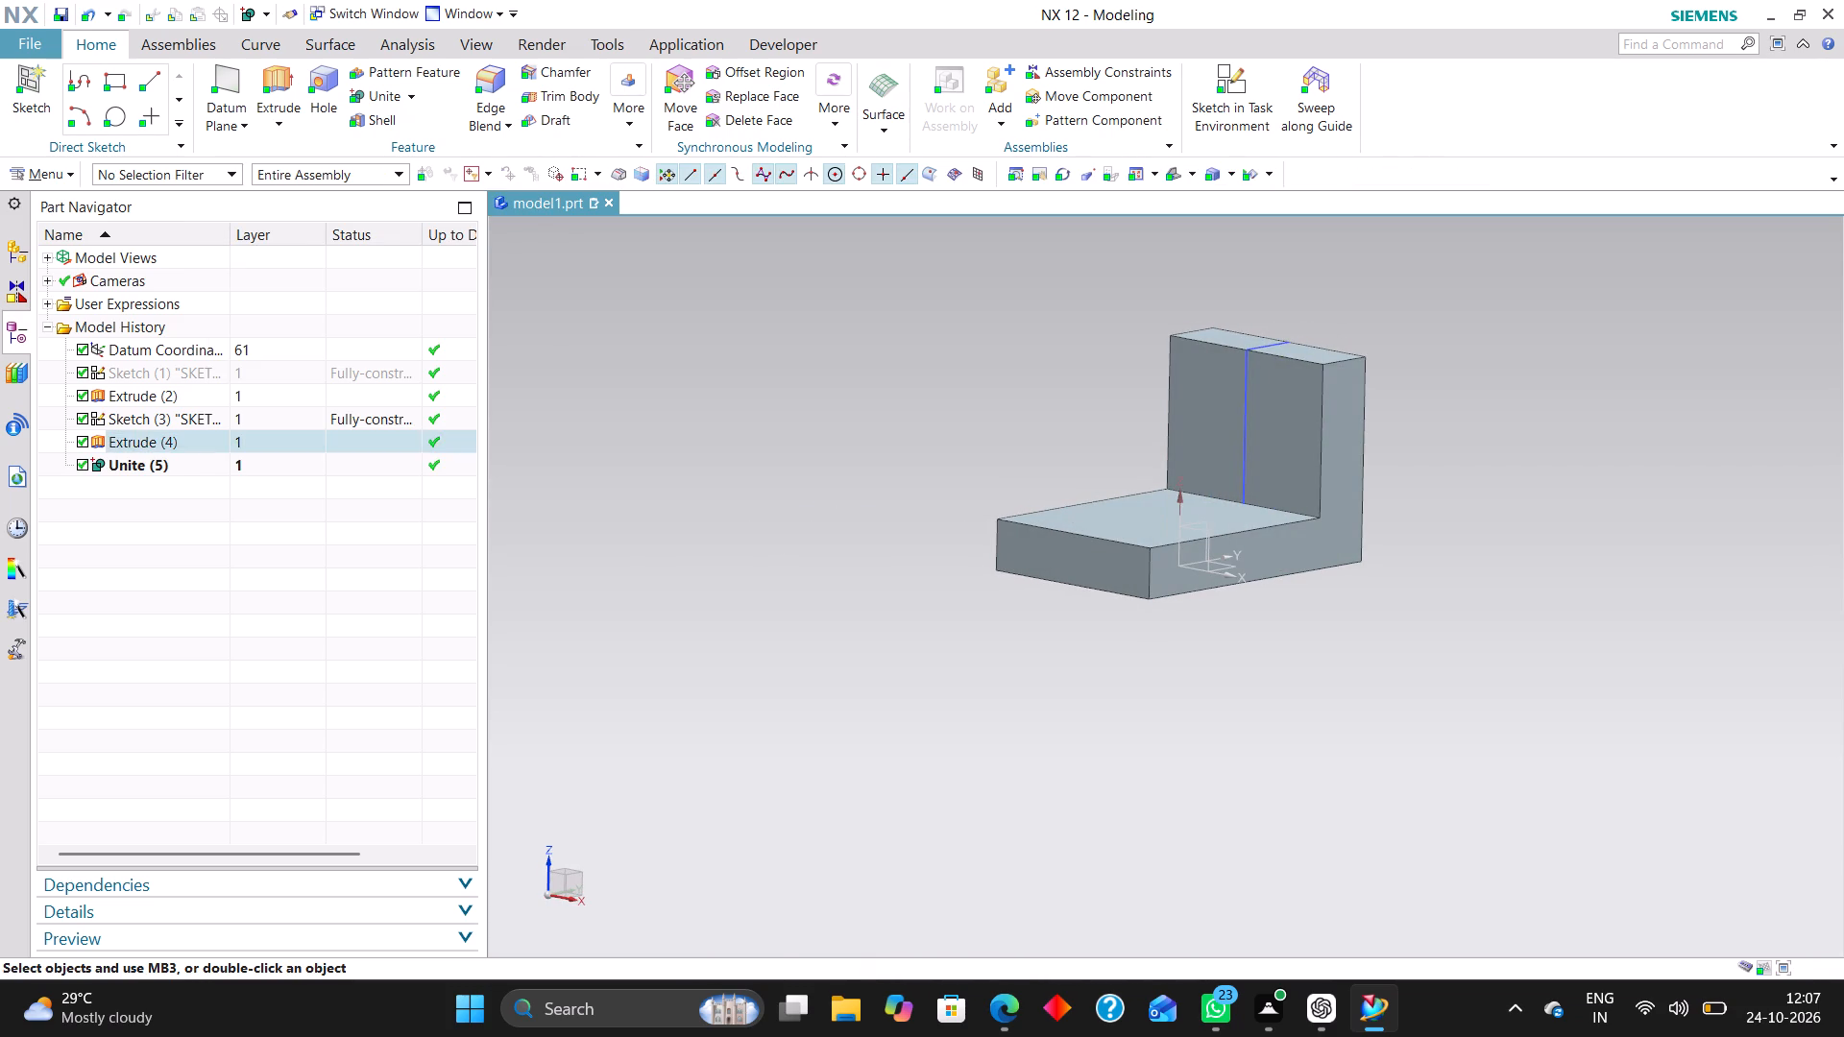
right_click_drag(1248, 395, 1247, 510)
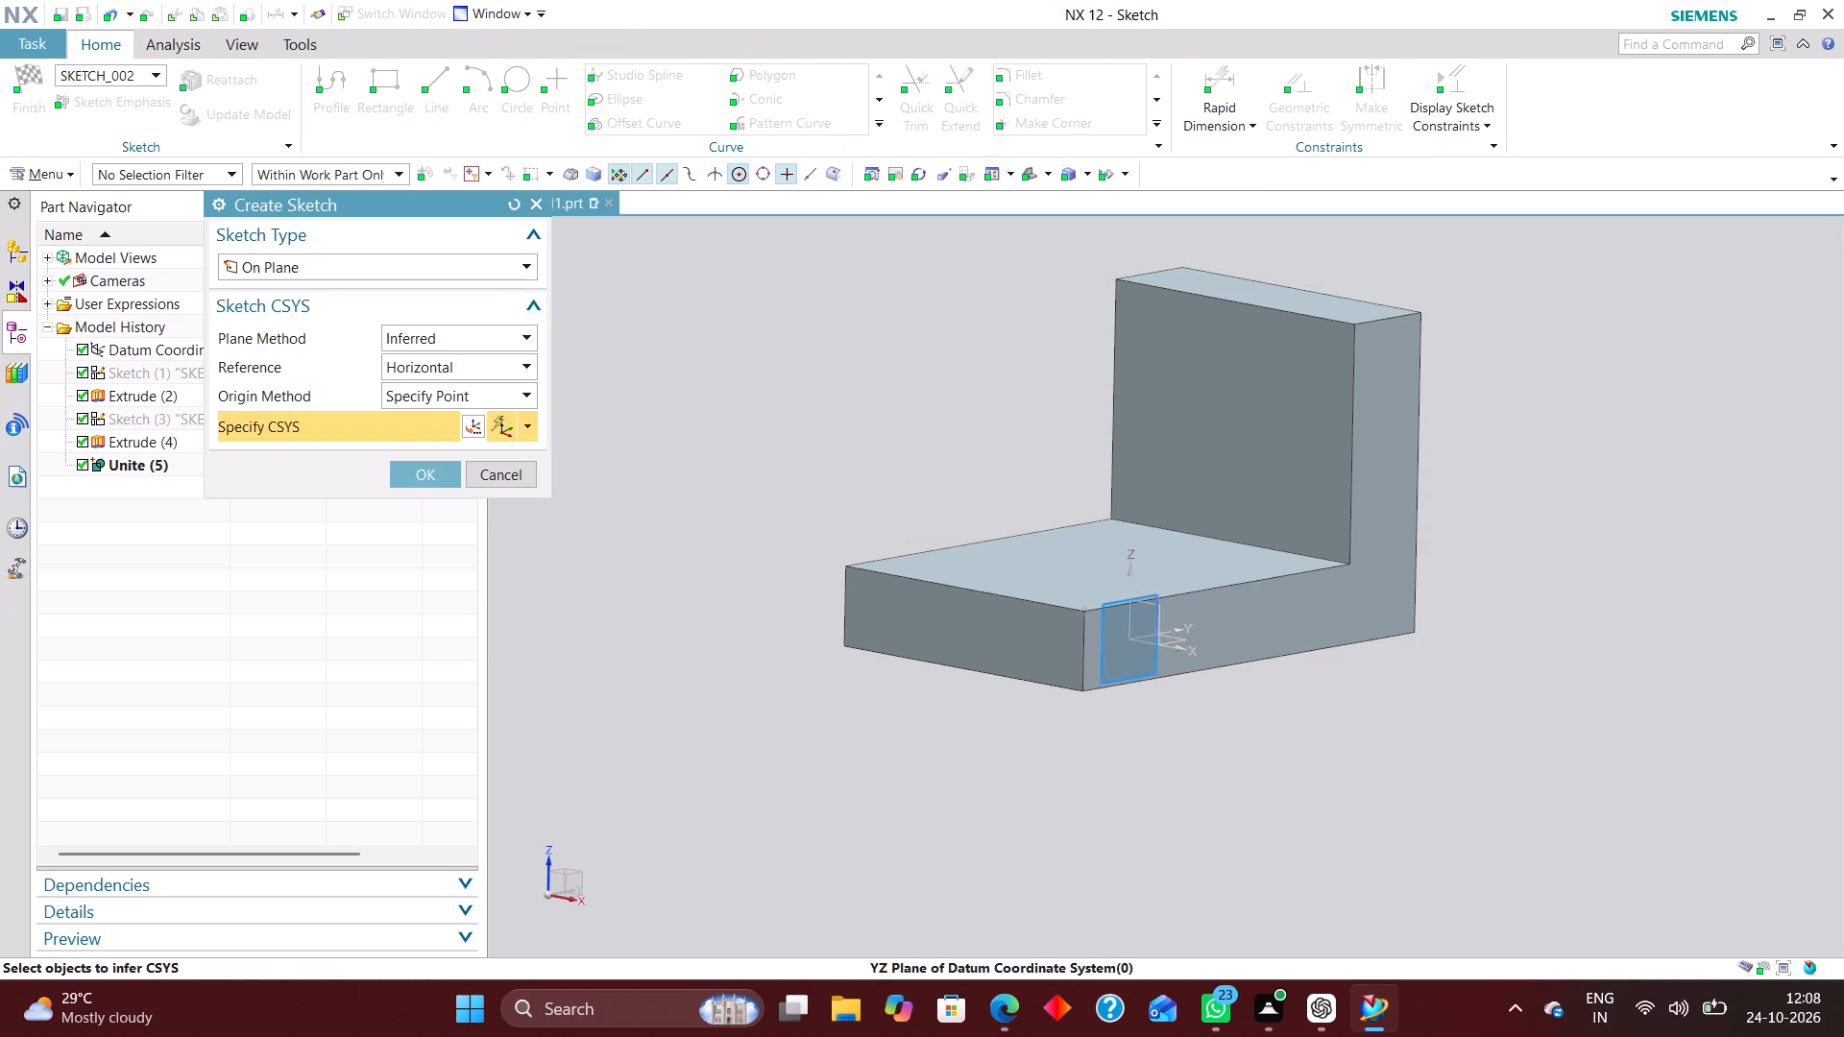
Create a sketch on the YZ plane and draw a rectangle across the inner corner between base and upright.
left_click(428, 464)
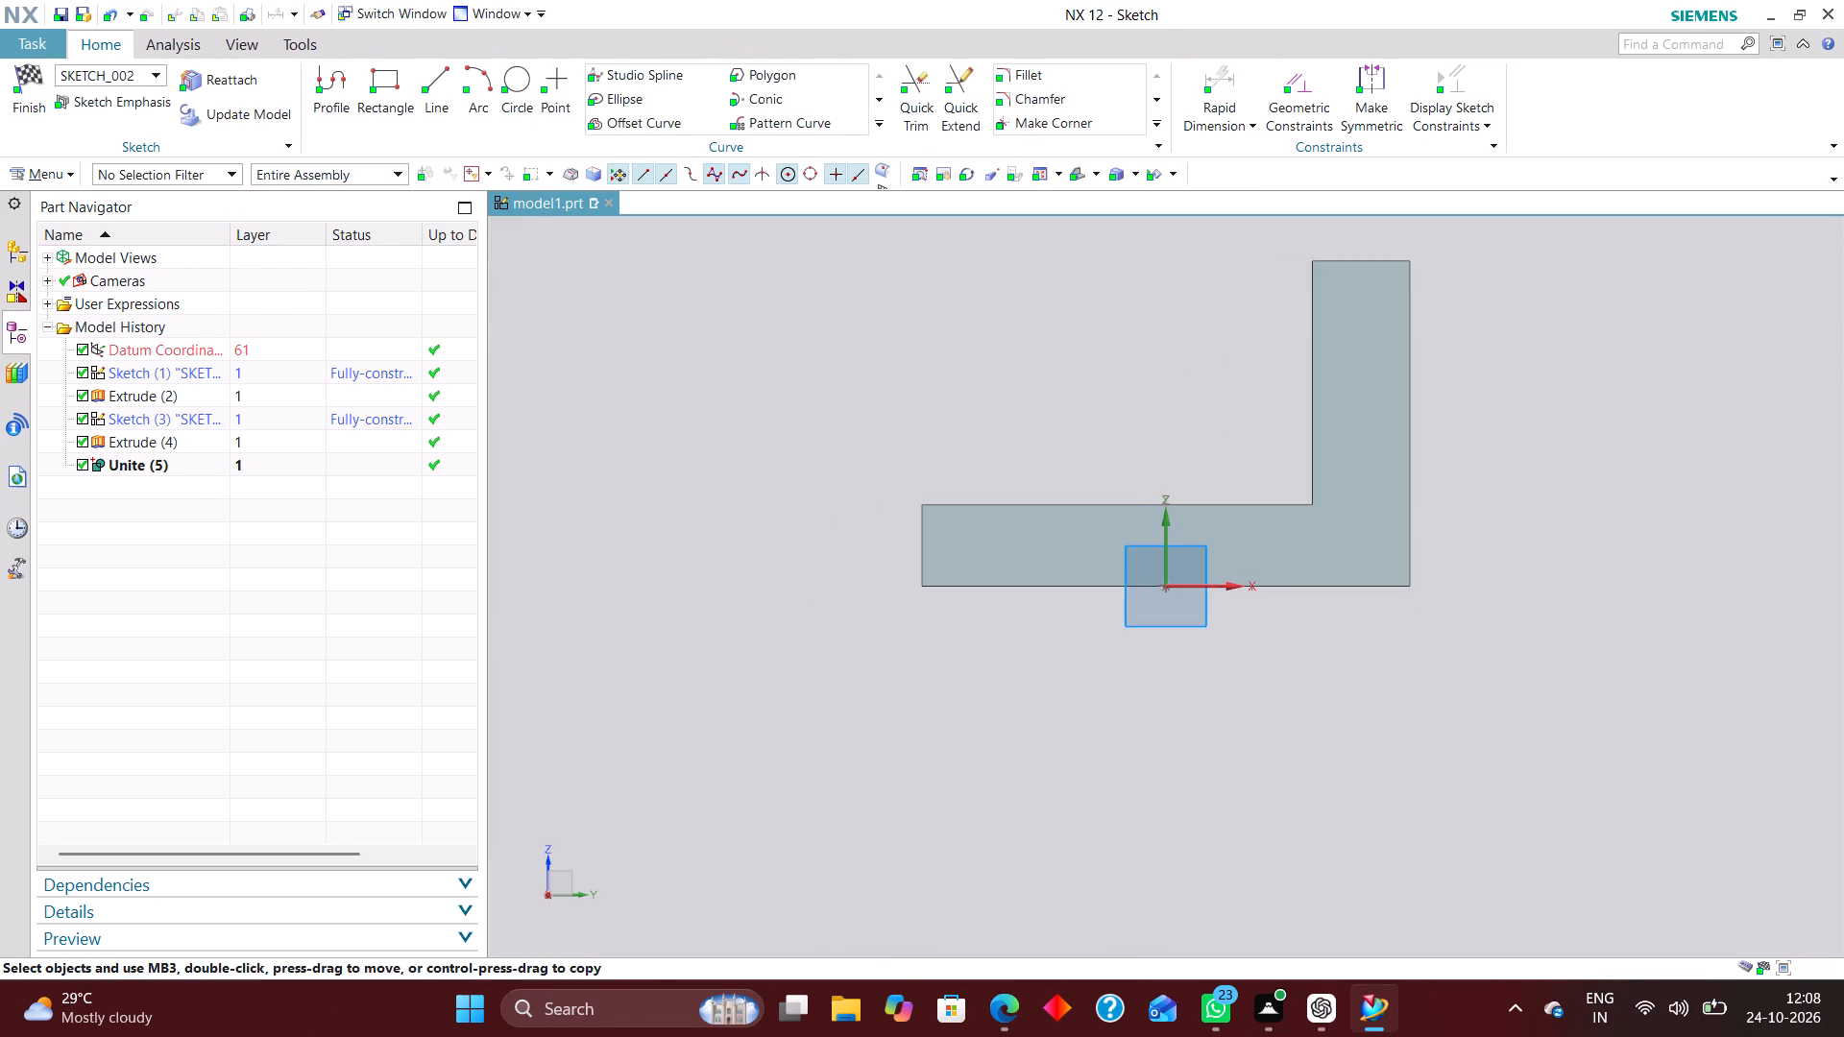
scroll(1186, 809, "down", 2)
scroll(1282, 601, "up", 2)
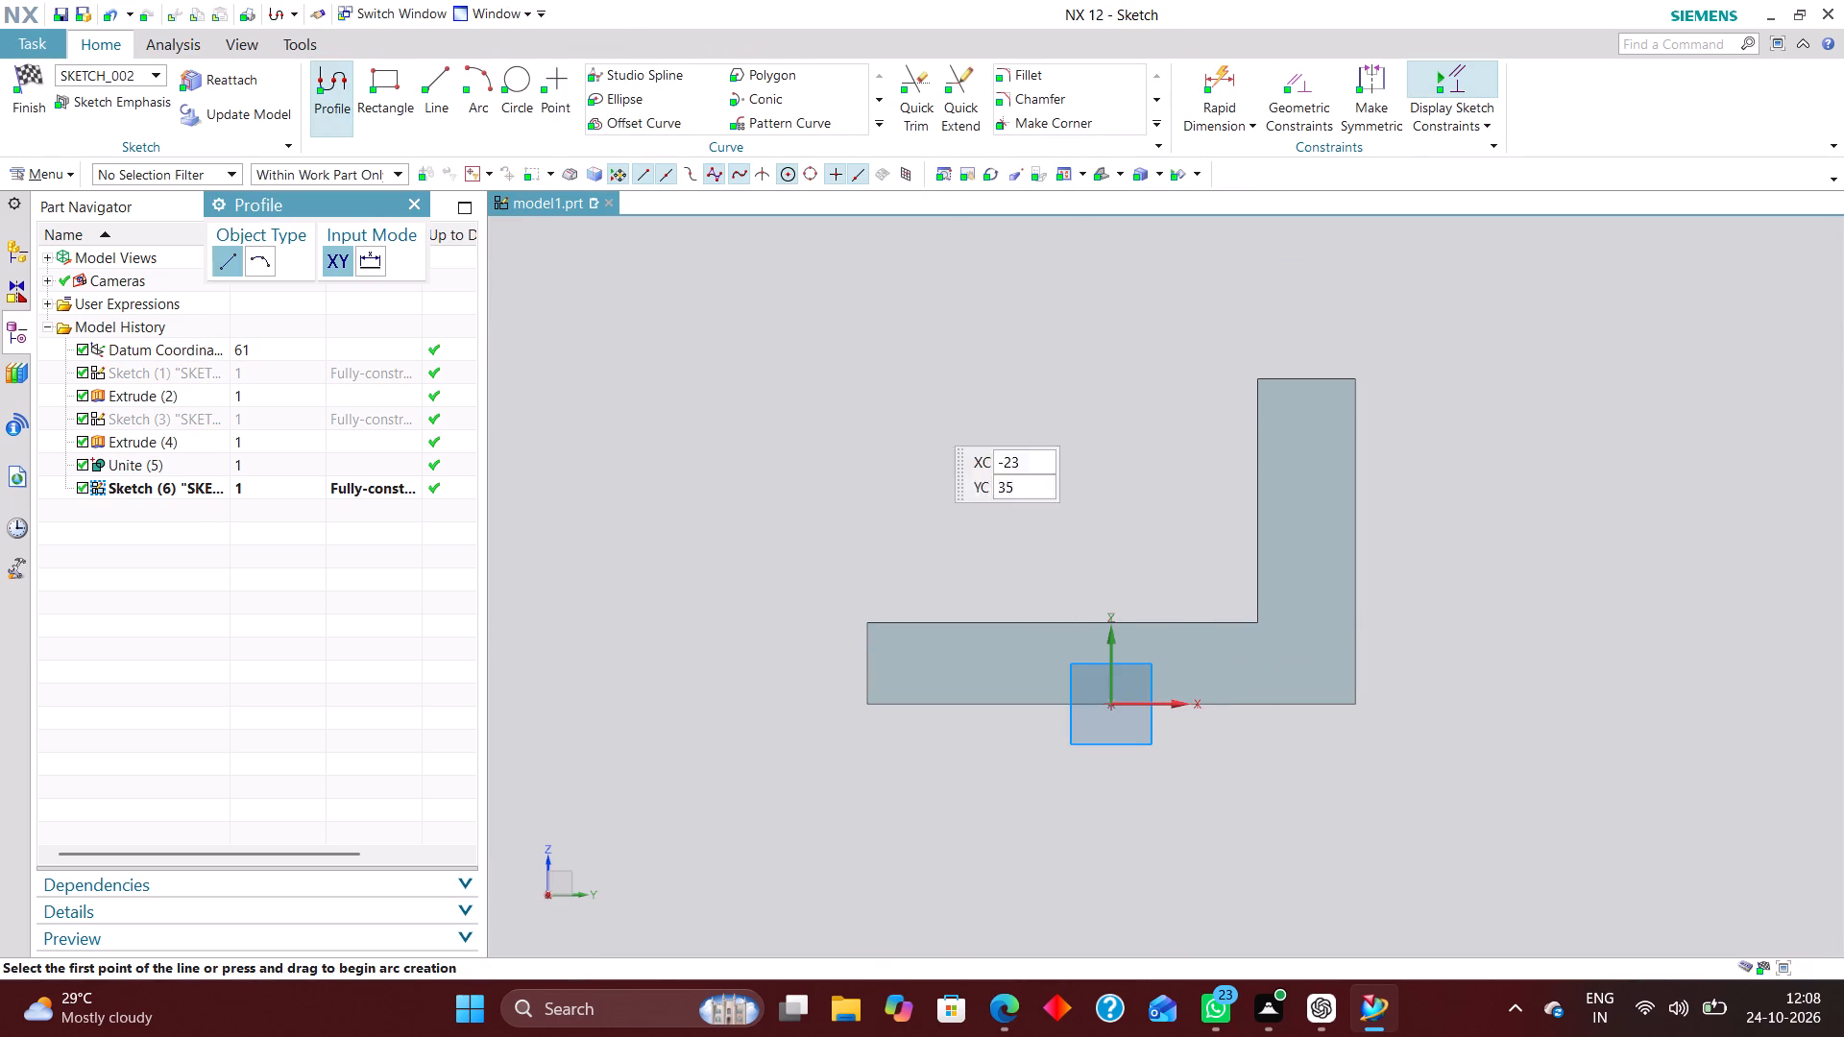
left_click(388, 90)
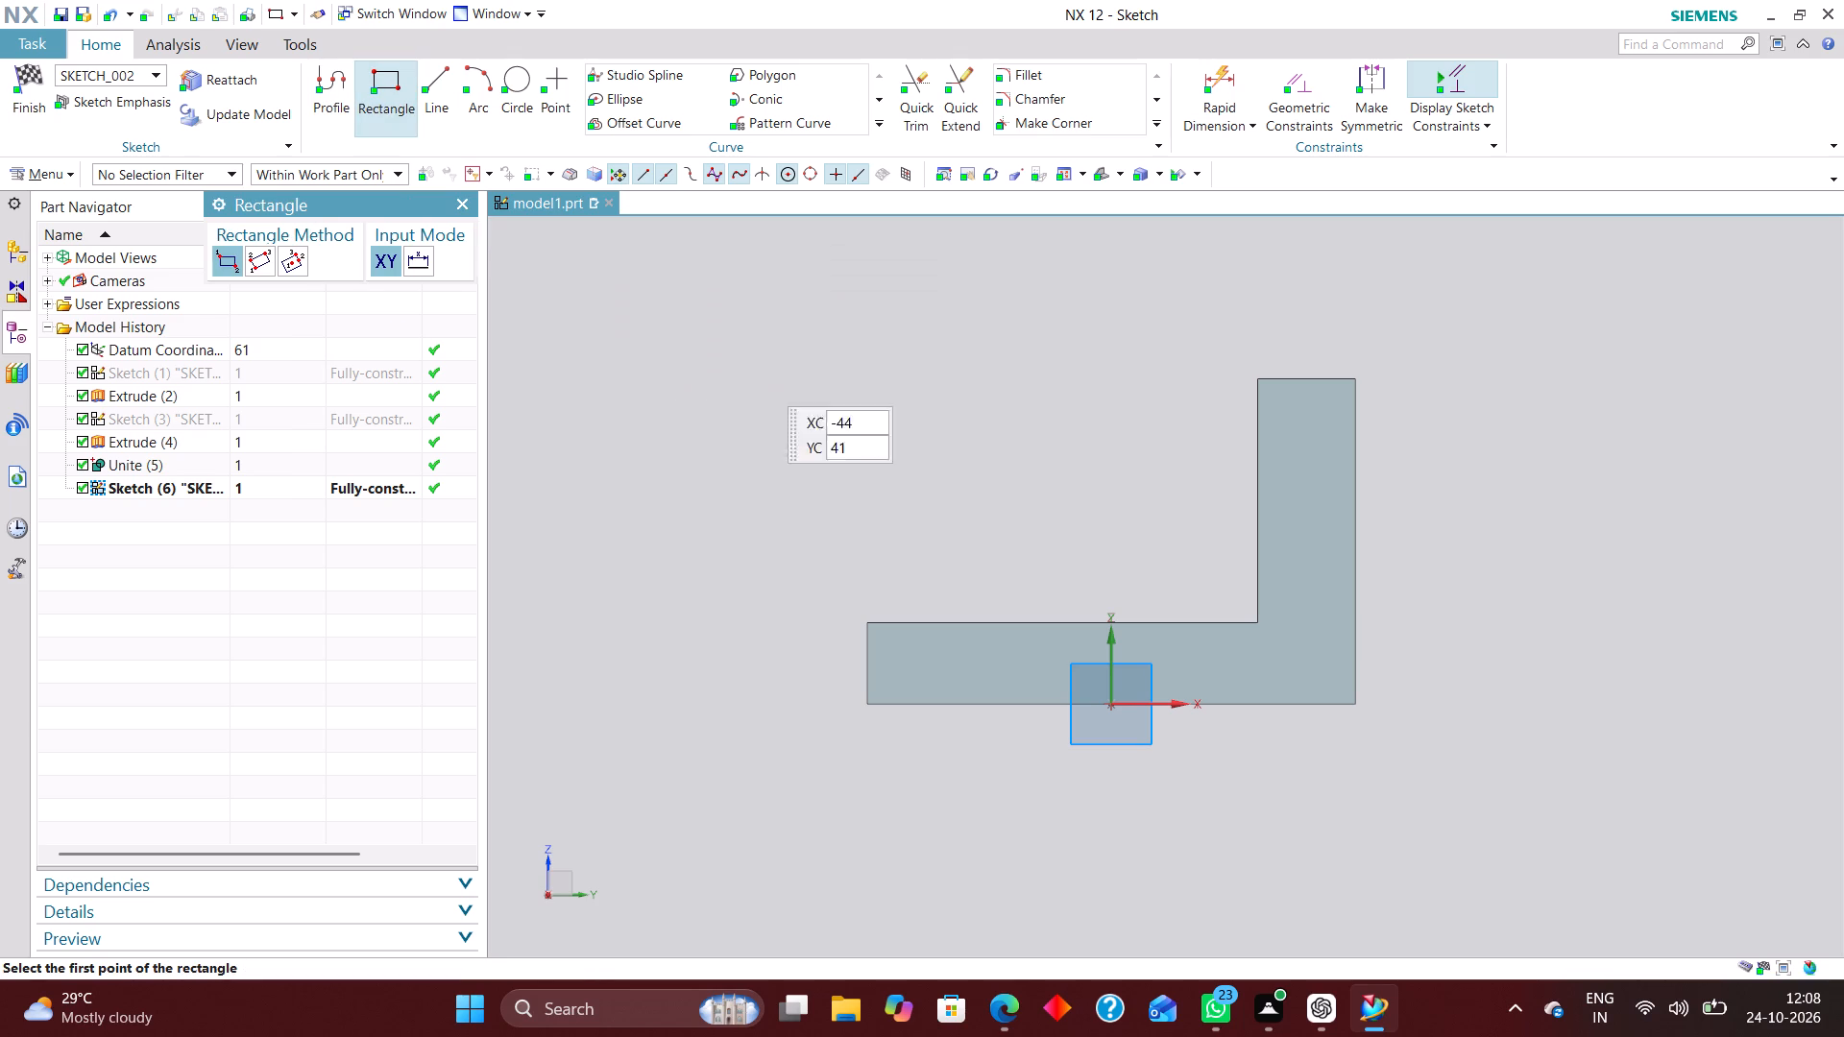
scroll(1184, 624, "up", 2)
left_click(1127, 437)
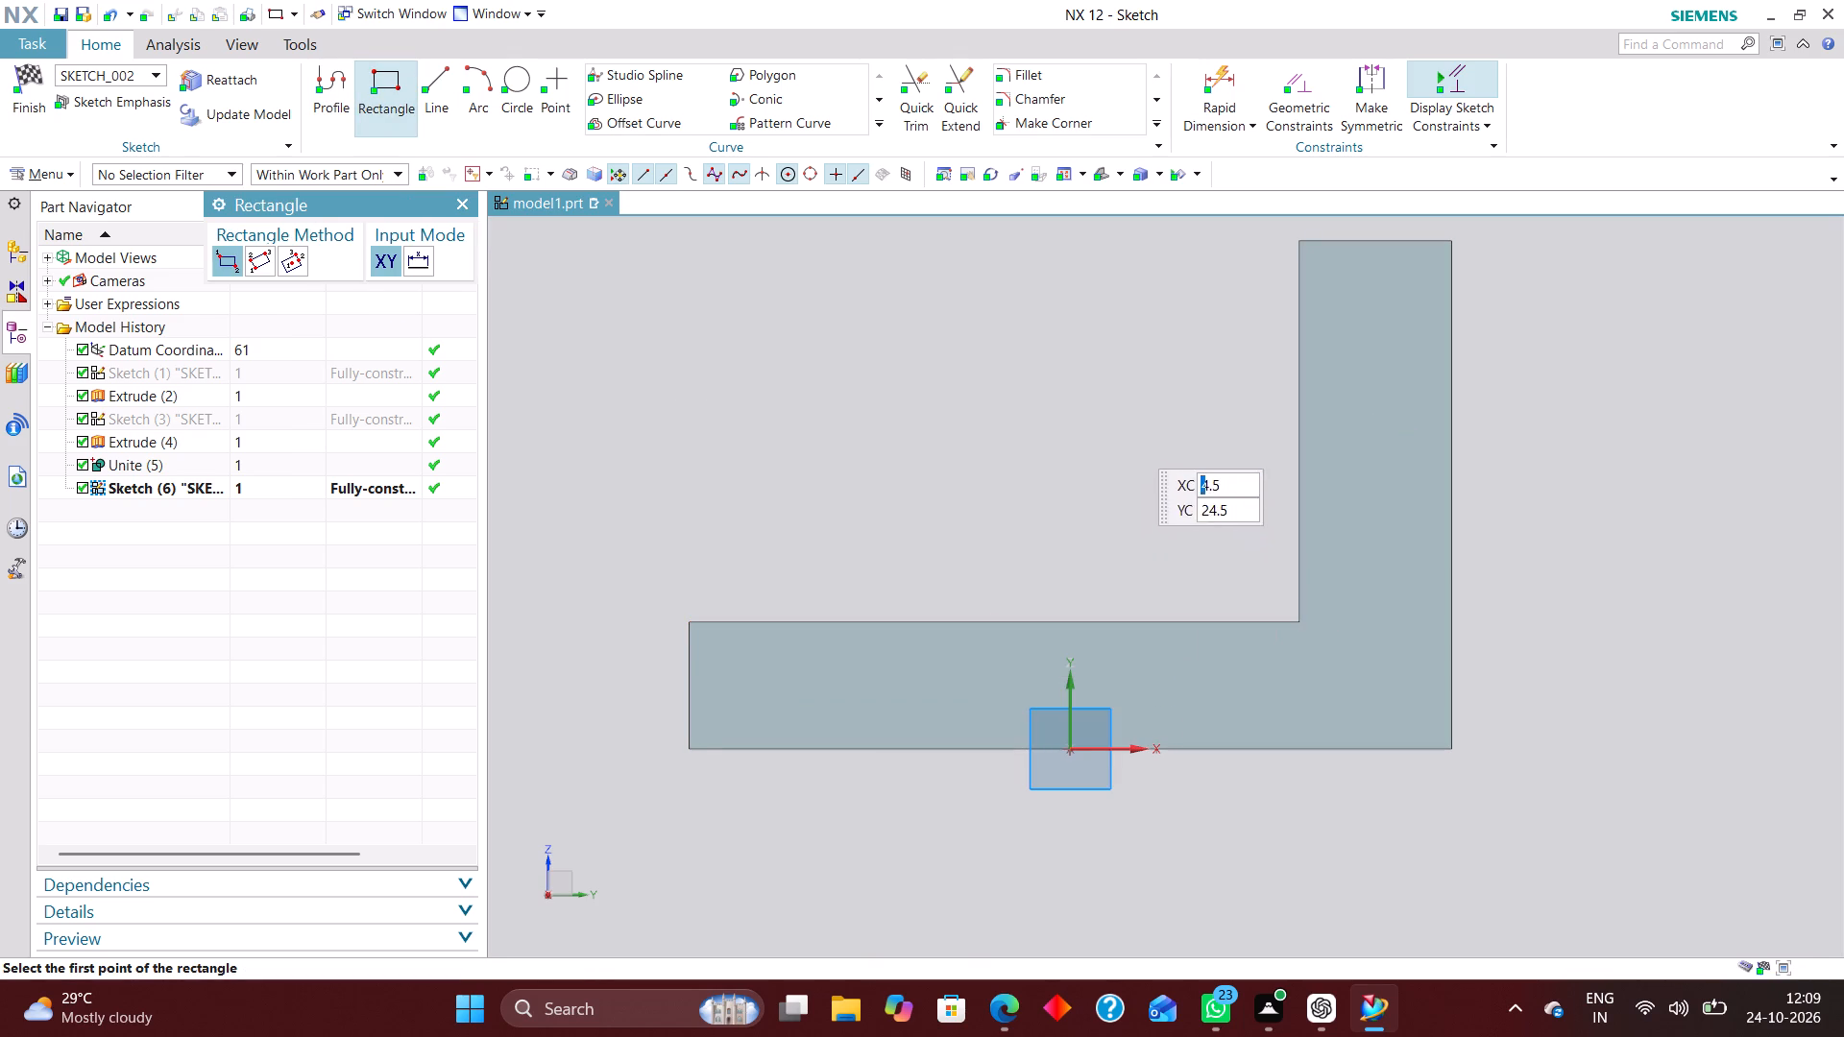
left_click(1364, 687)
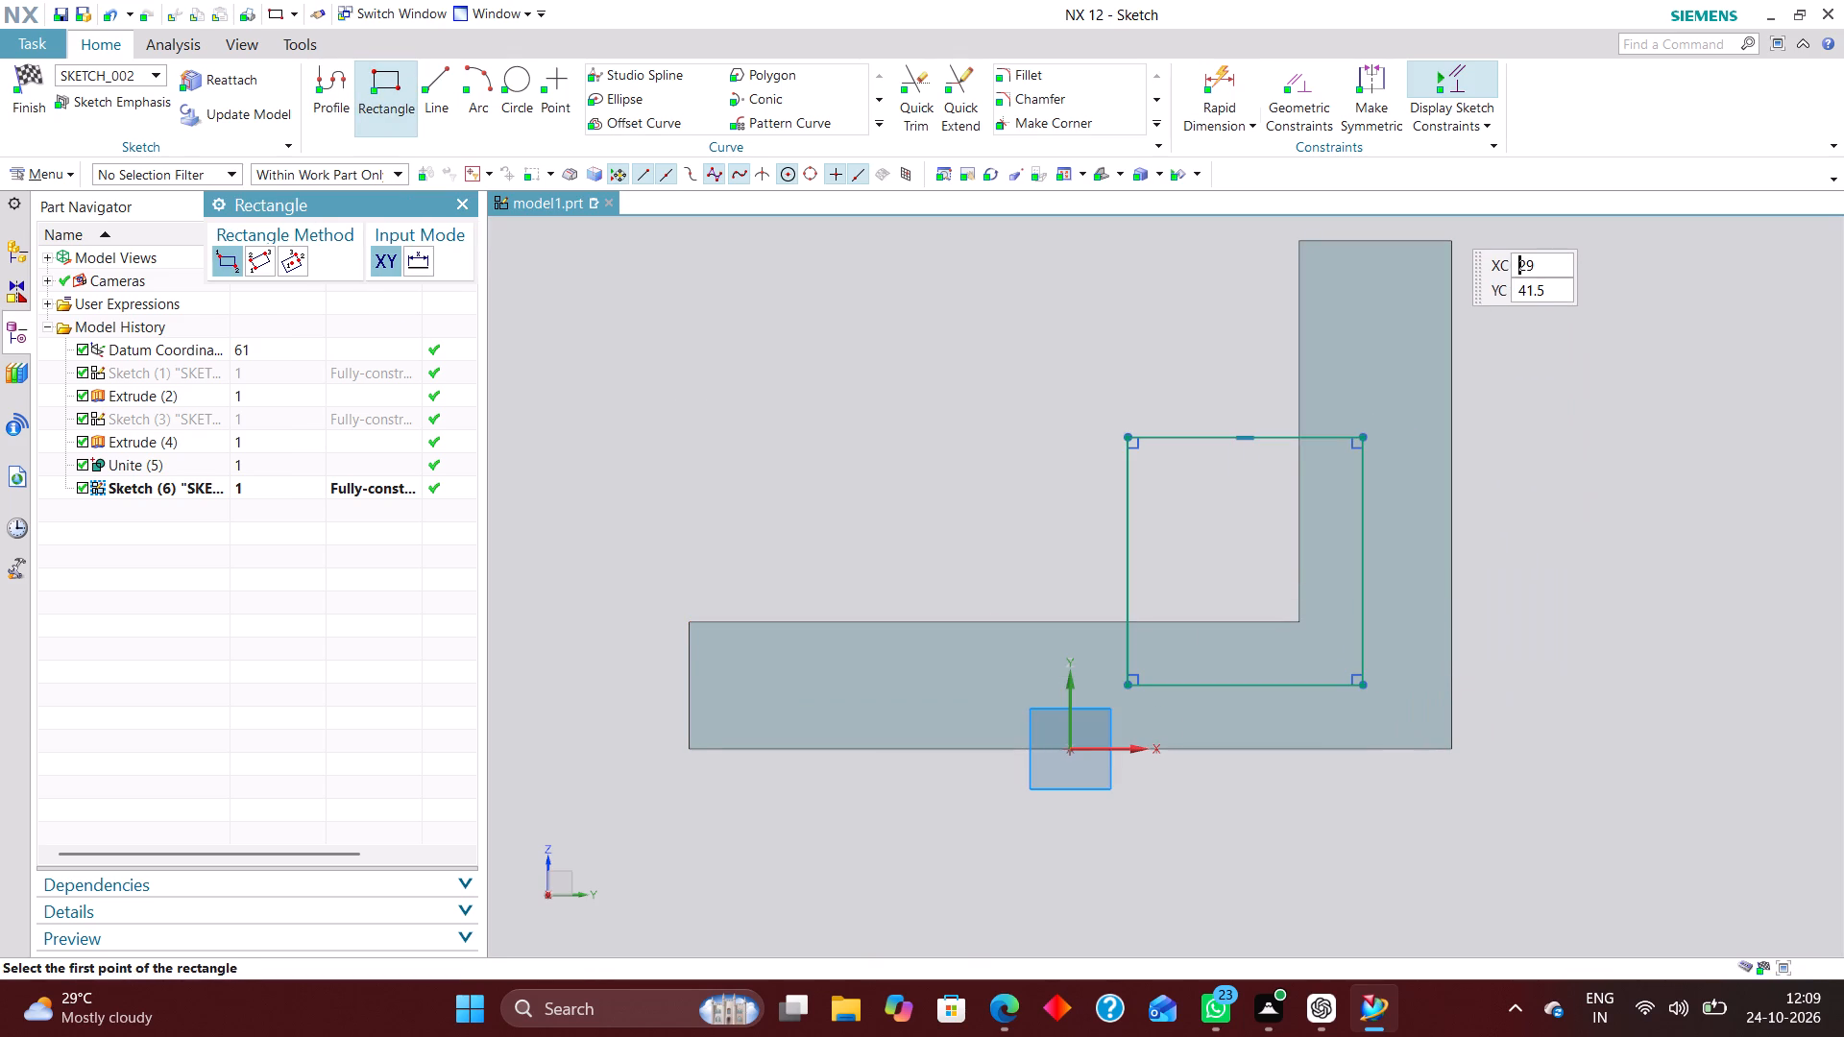
Dimension the new rectangle's width as 24 mm using Rapid Dimension.
left_click(1218, 76)
left_click(1275, 437)
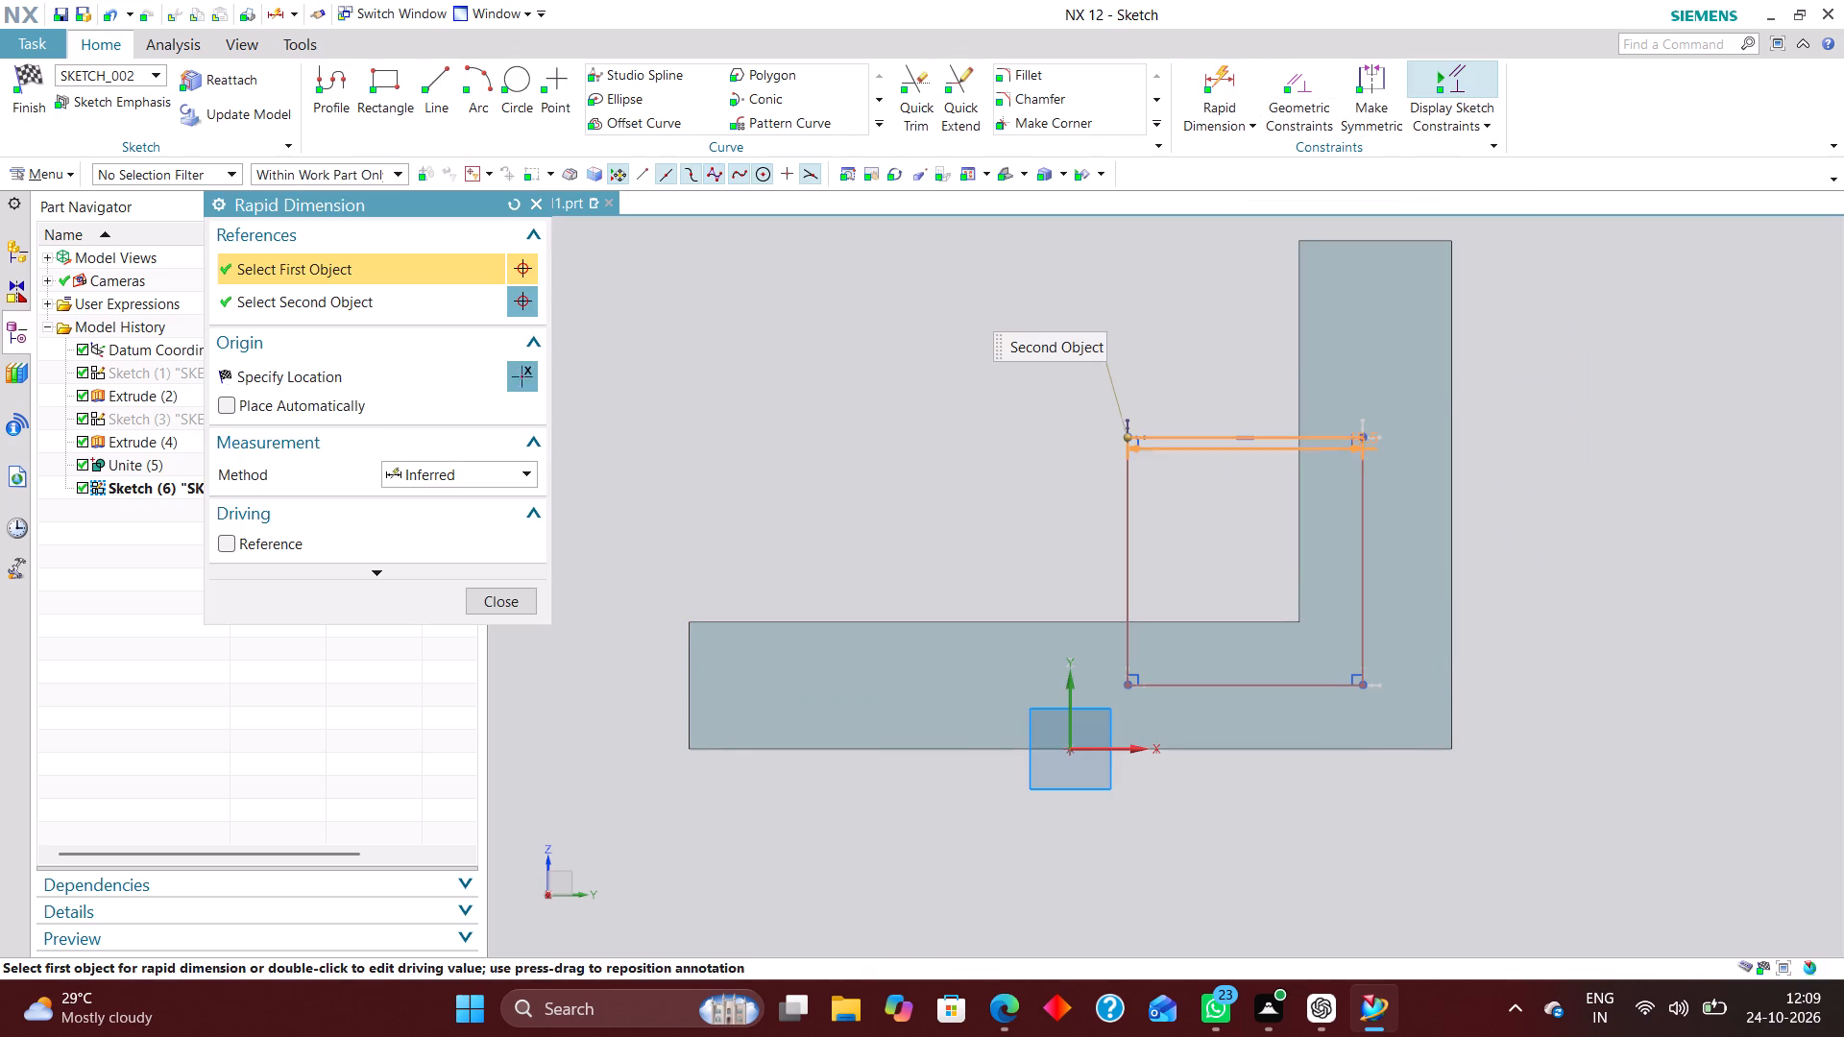
left_click(1244, 330)
type("24")
key("Return")
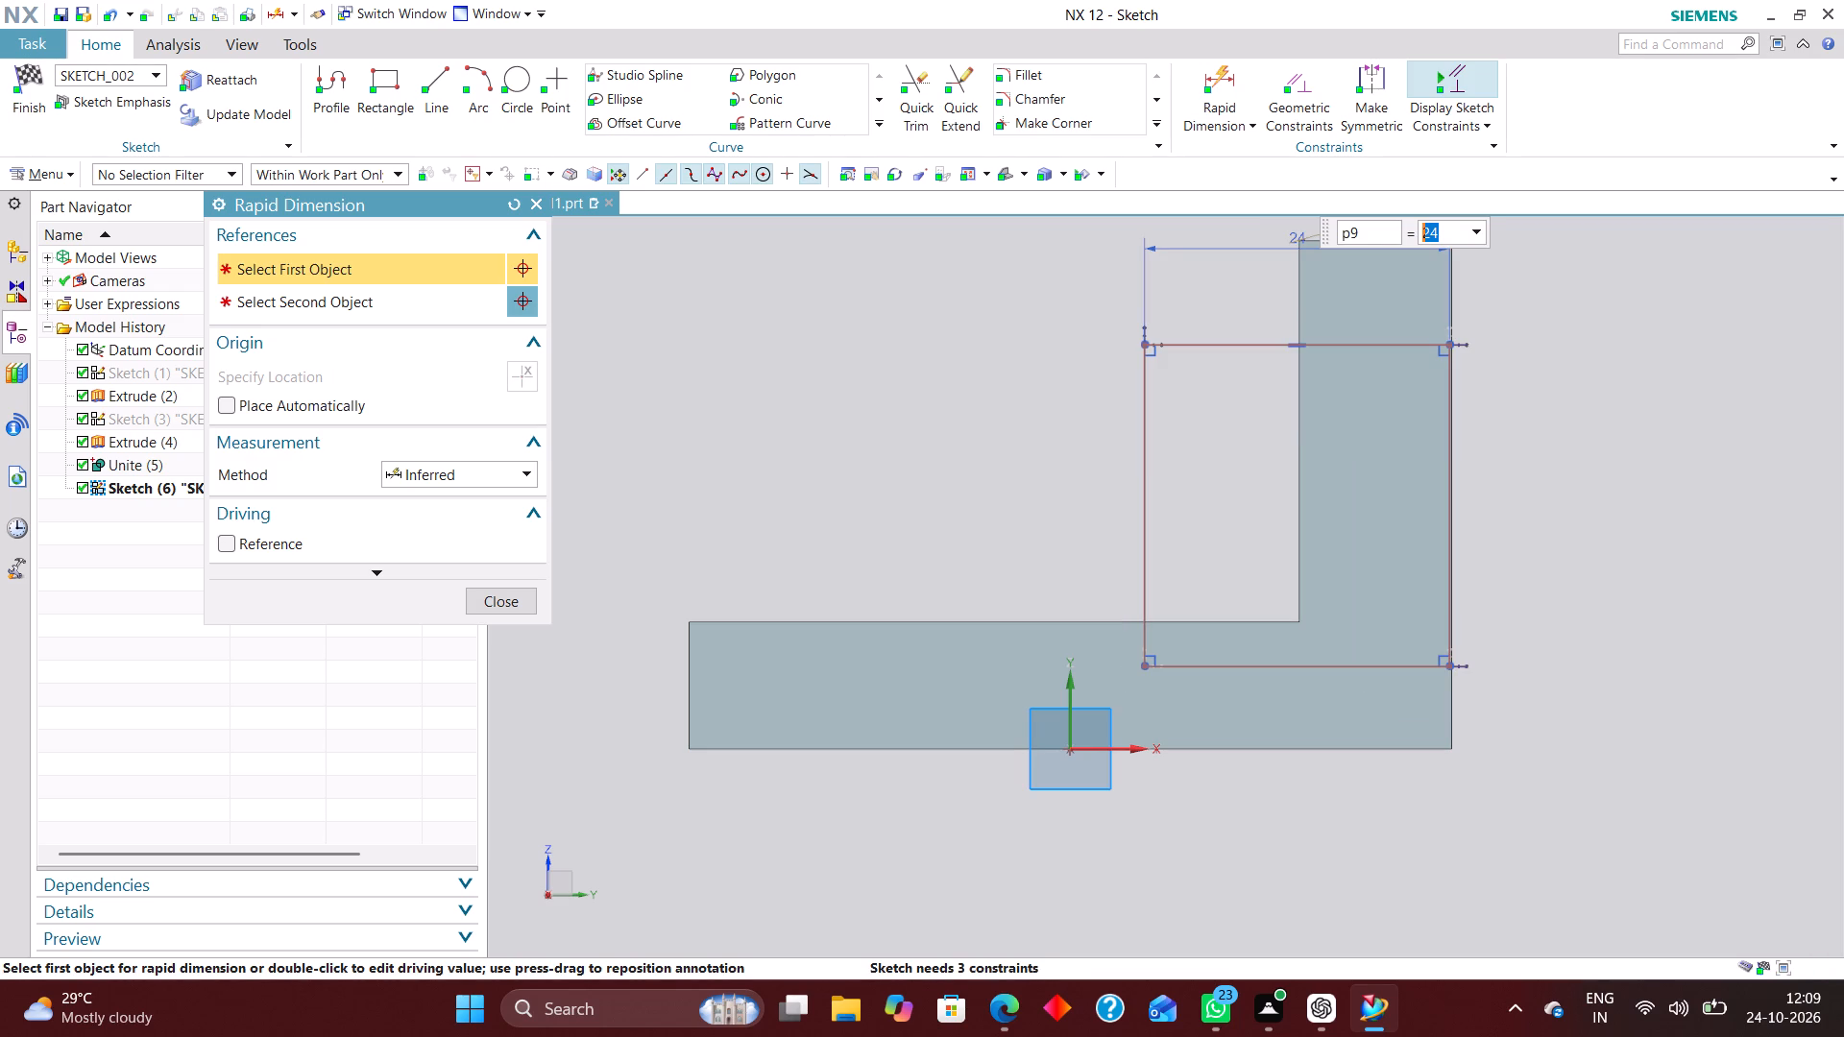
Dimension the rectangle's height as 10 mm.
left_click(1143, 579)
left_click(1055, 524)
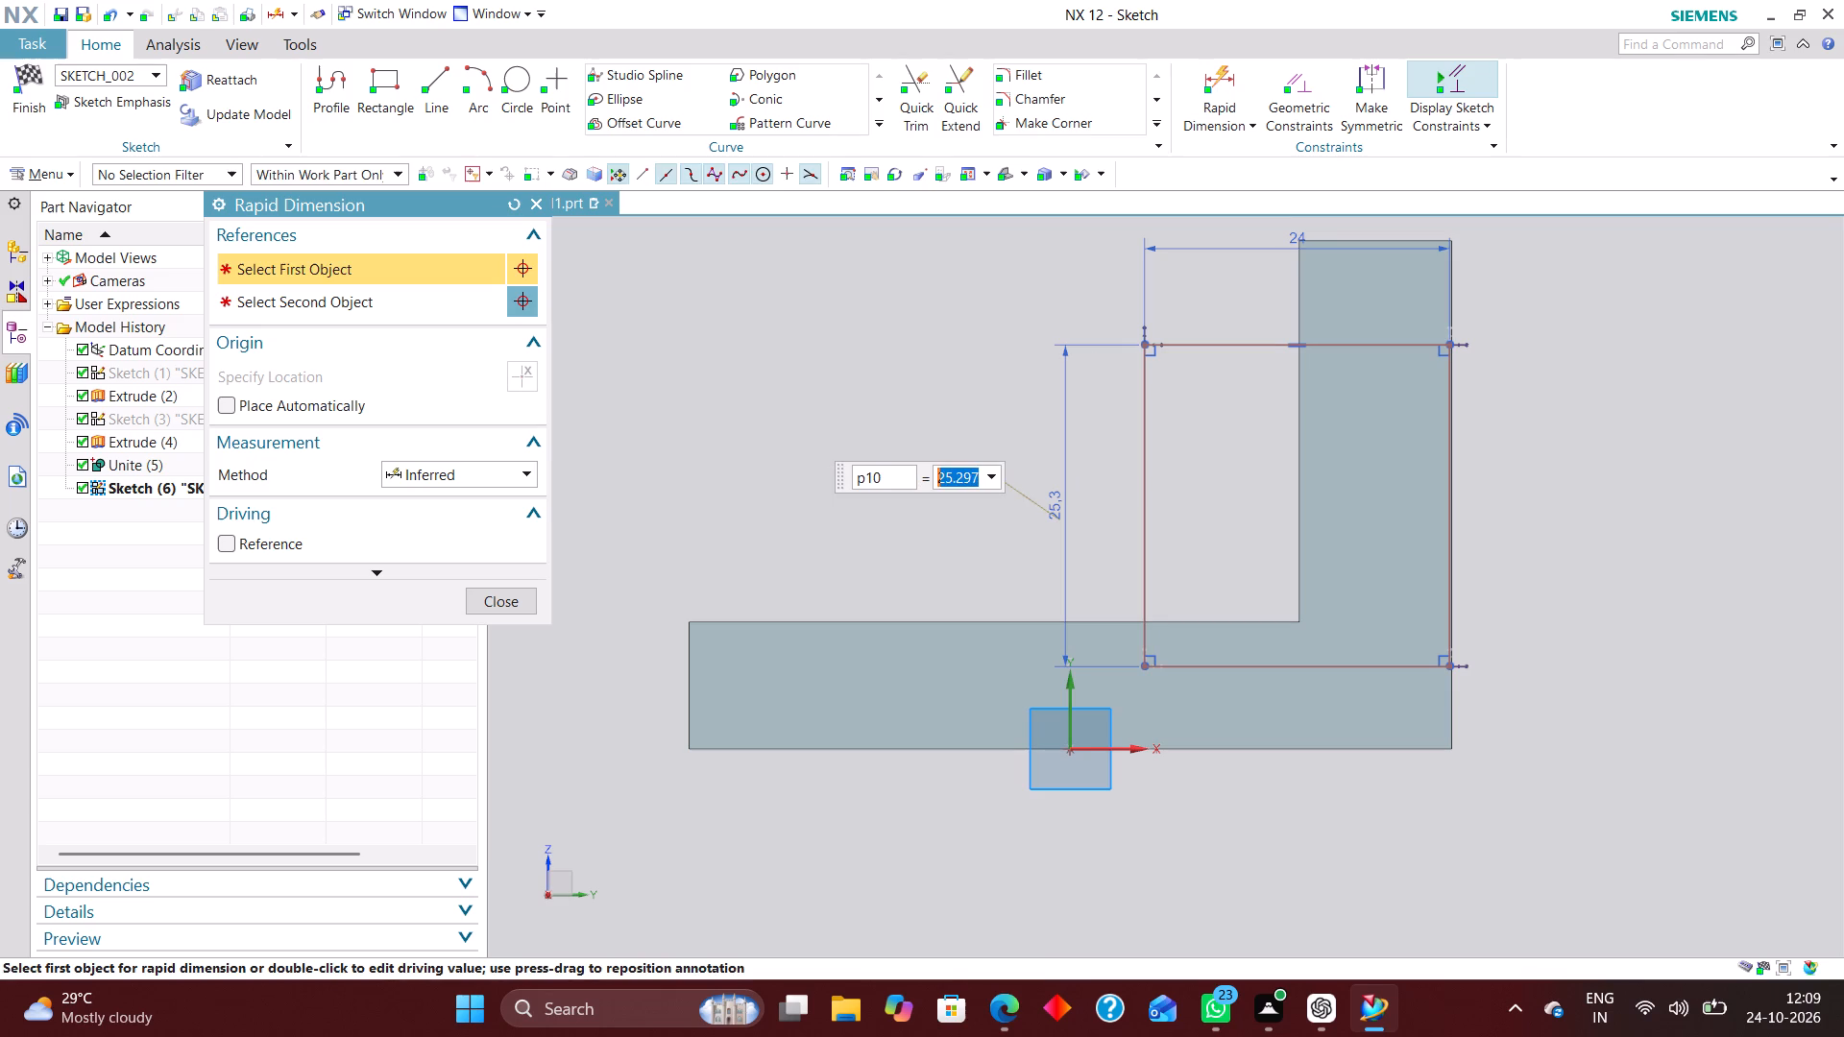
type("10")
key("Return")
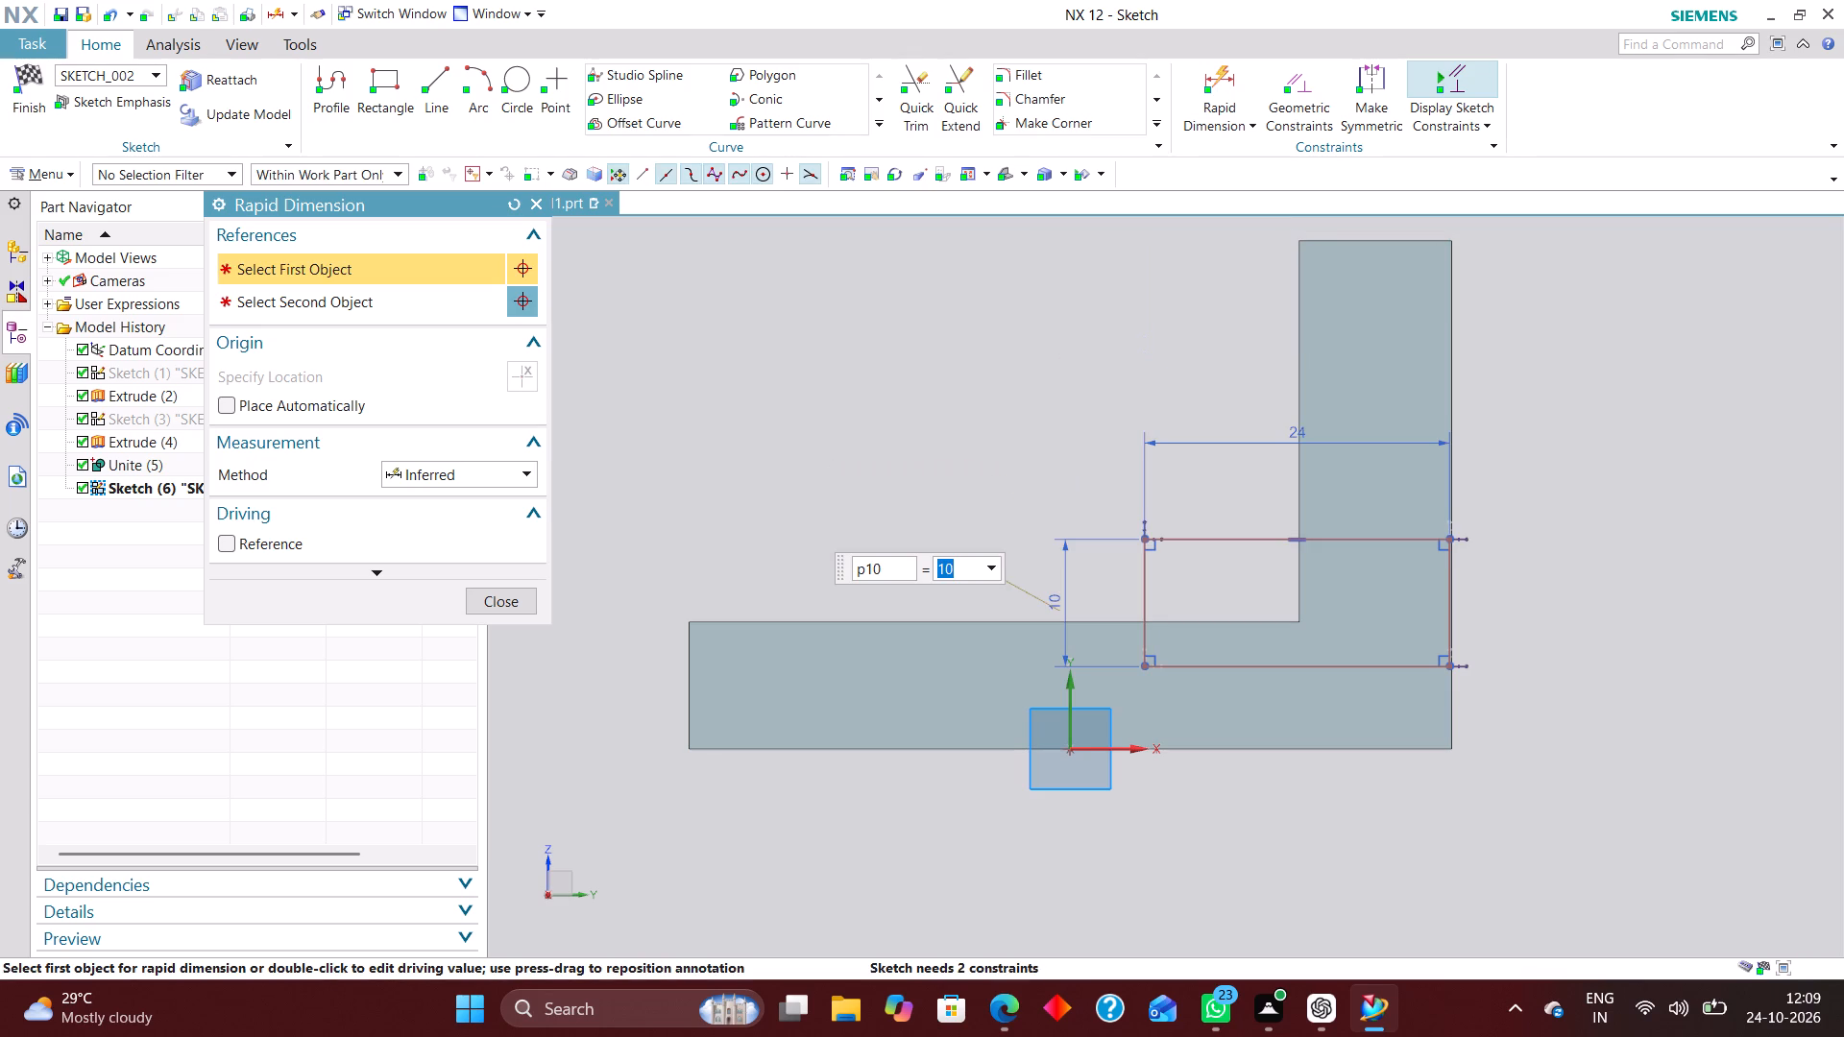
left_click(522, 598)
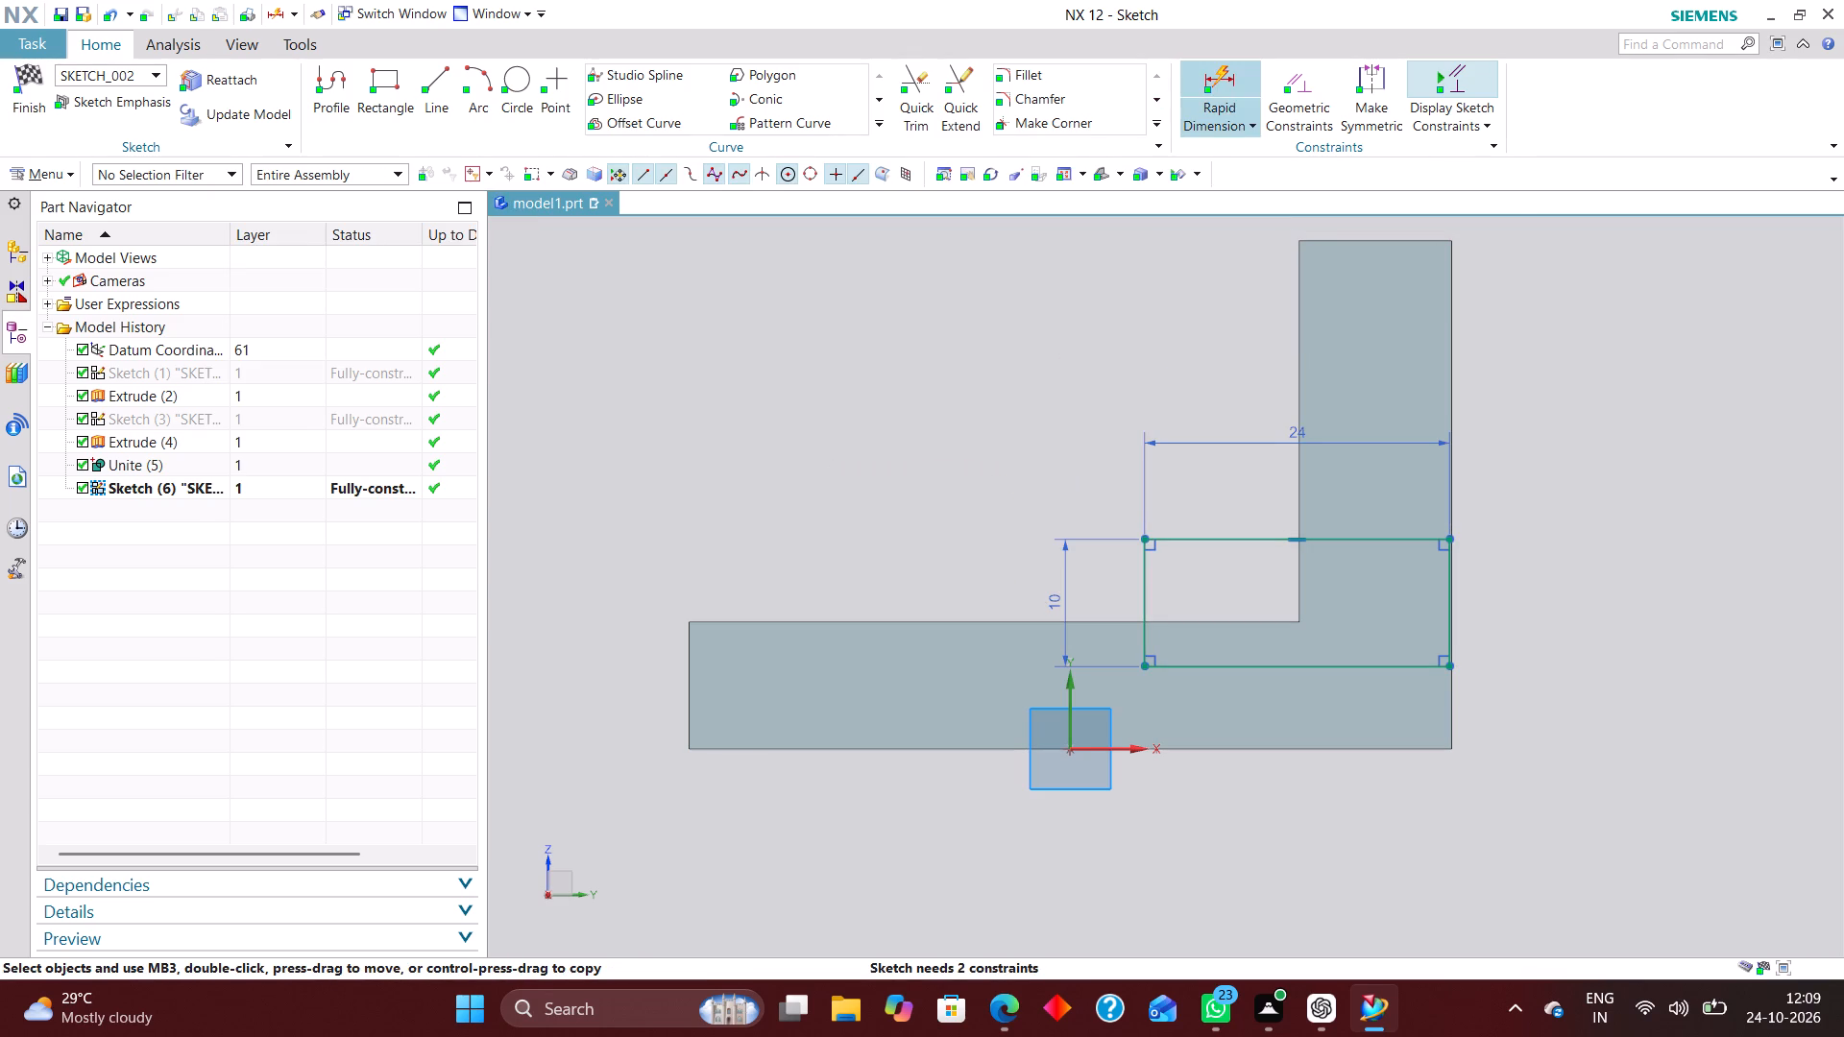
Dimension the distance from the horizontal sketch axis to the rectangle's bottom edge as 10 mm.
left_click(1219, 81)
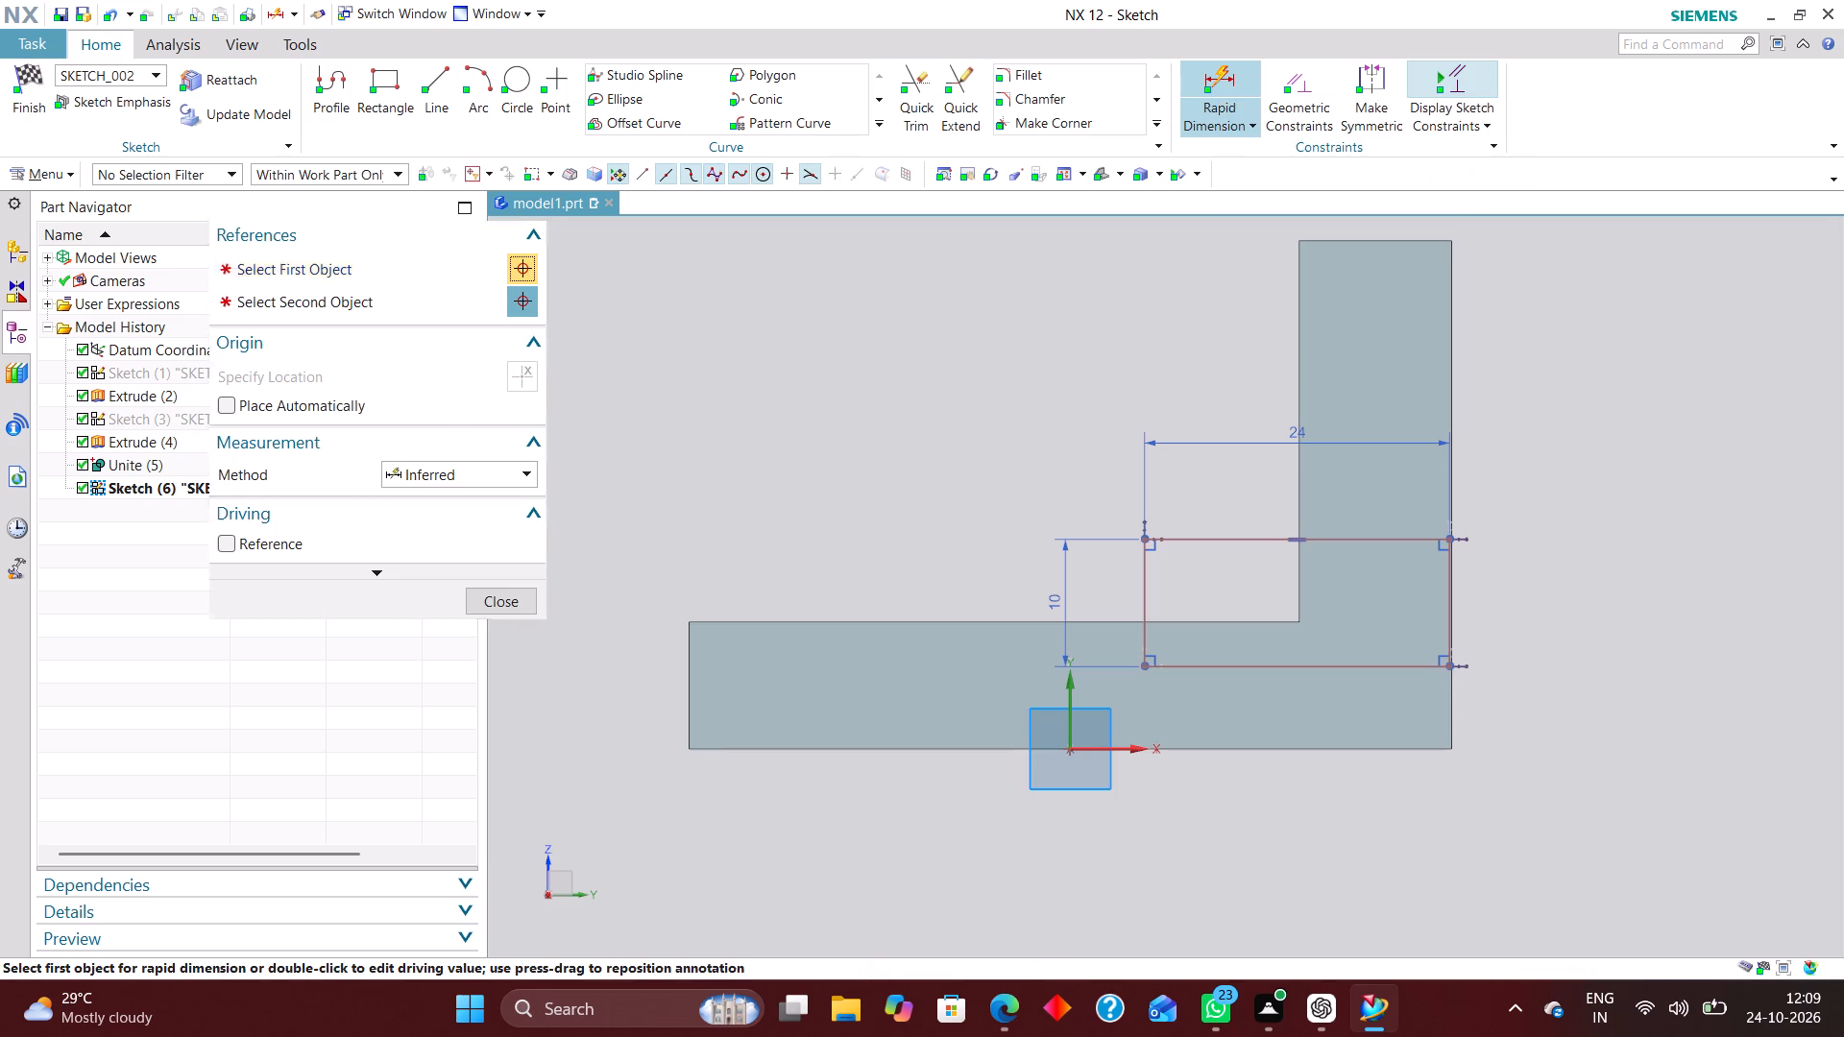
left_click(1103, 748)
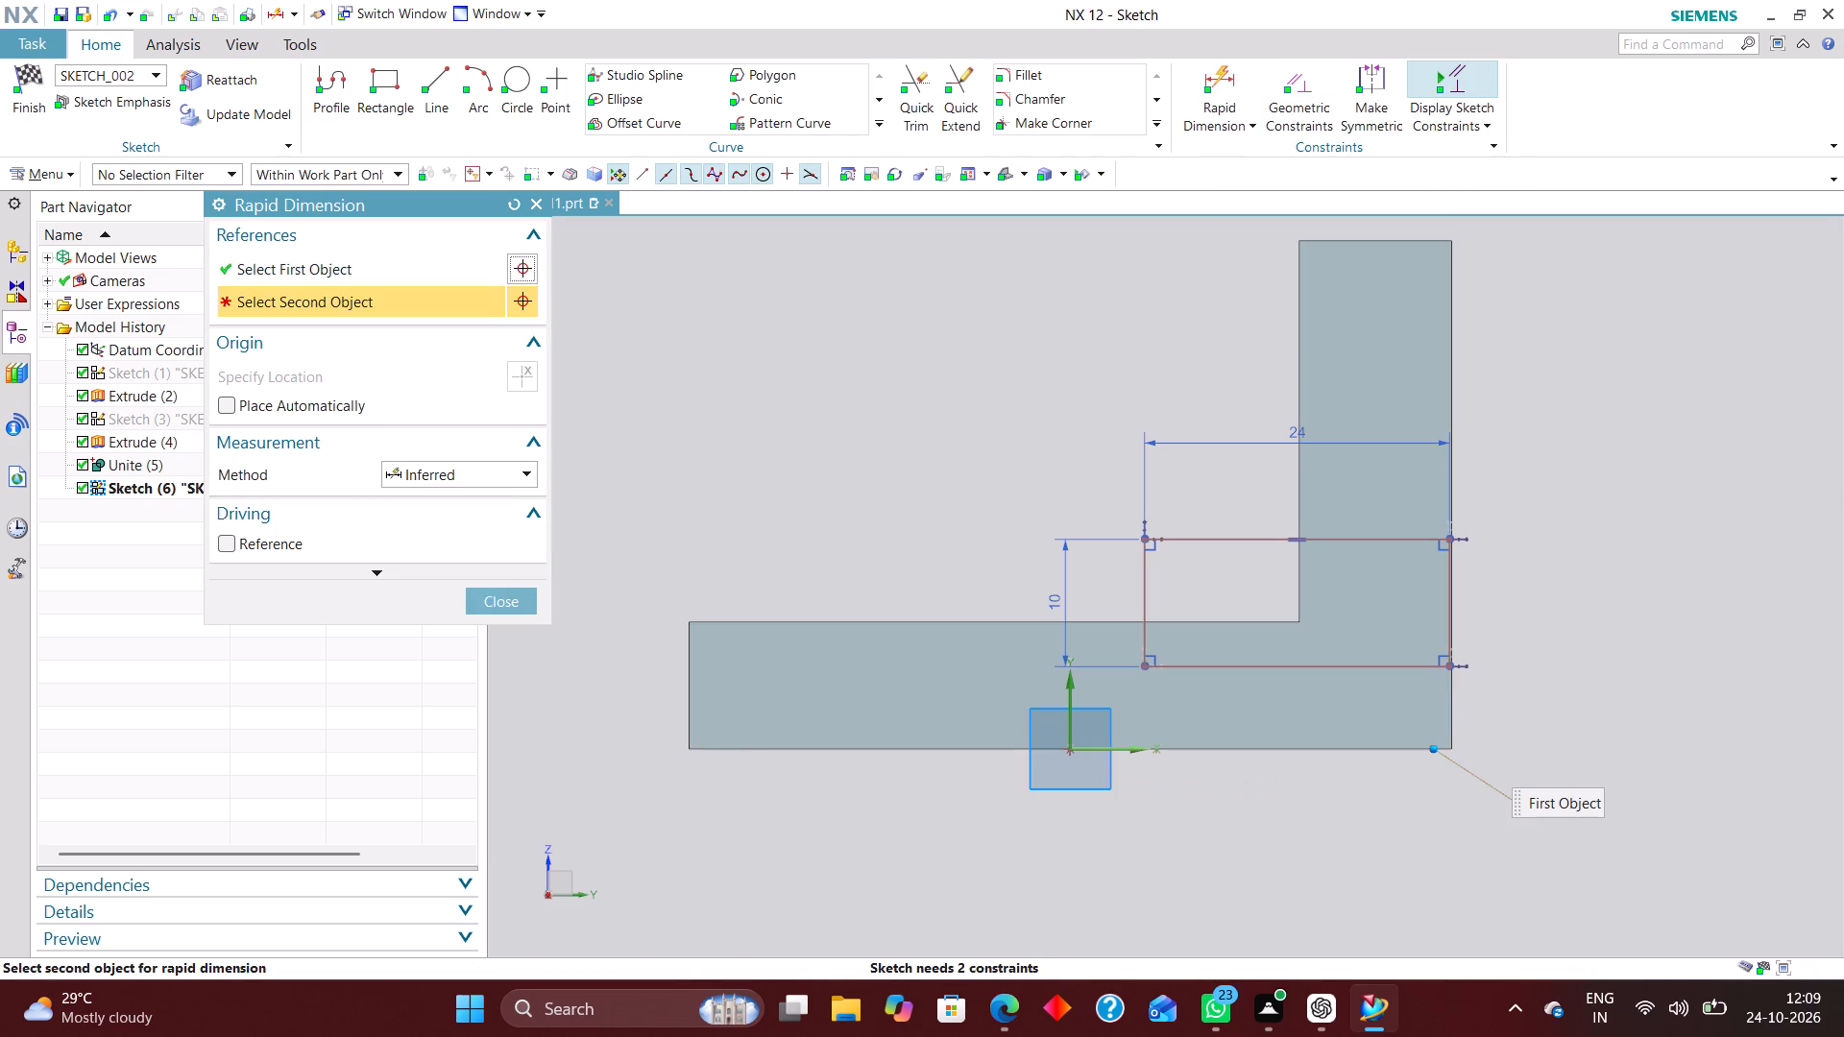
left_click(1299, 666)
left_click(1552, 684)
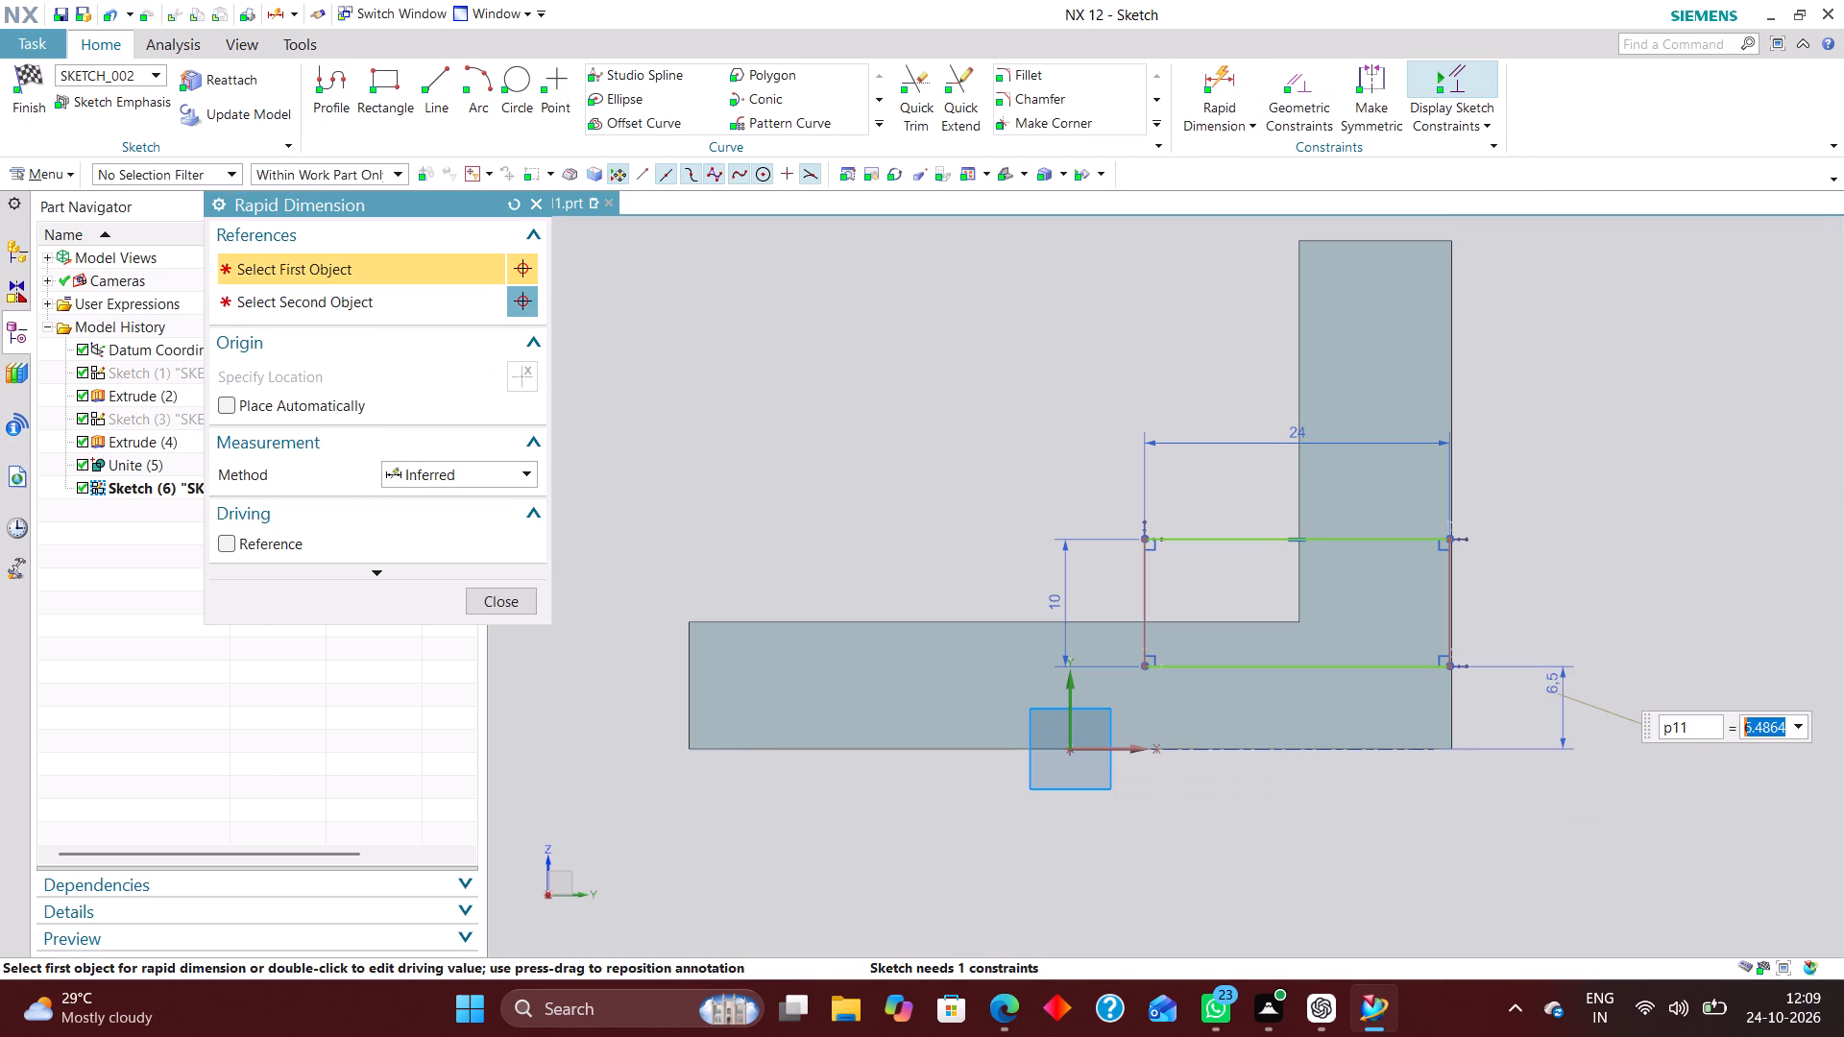
type("10")
key("Return")
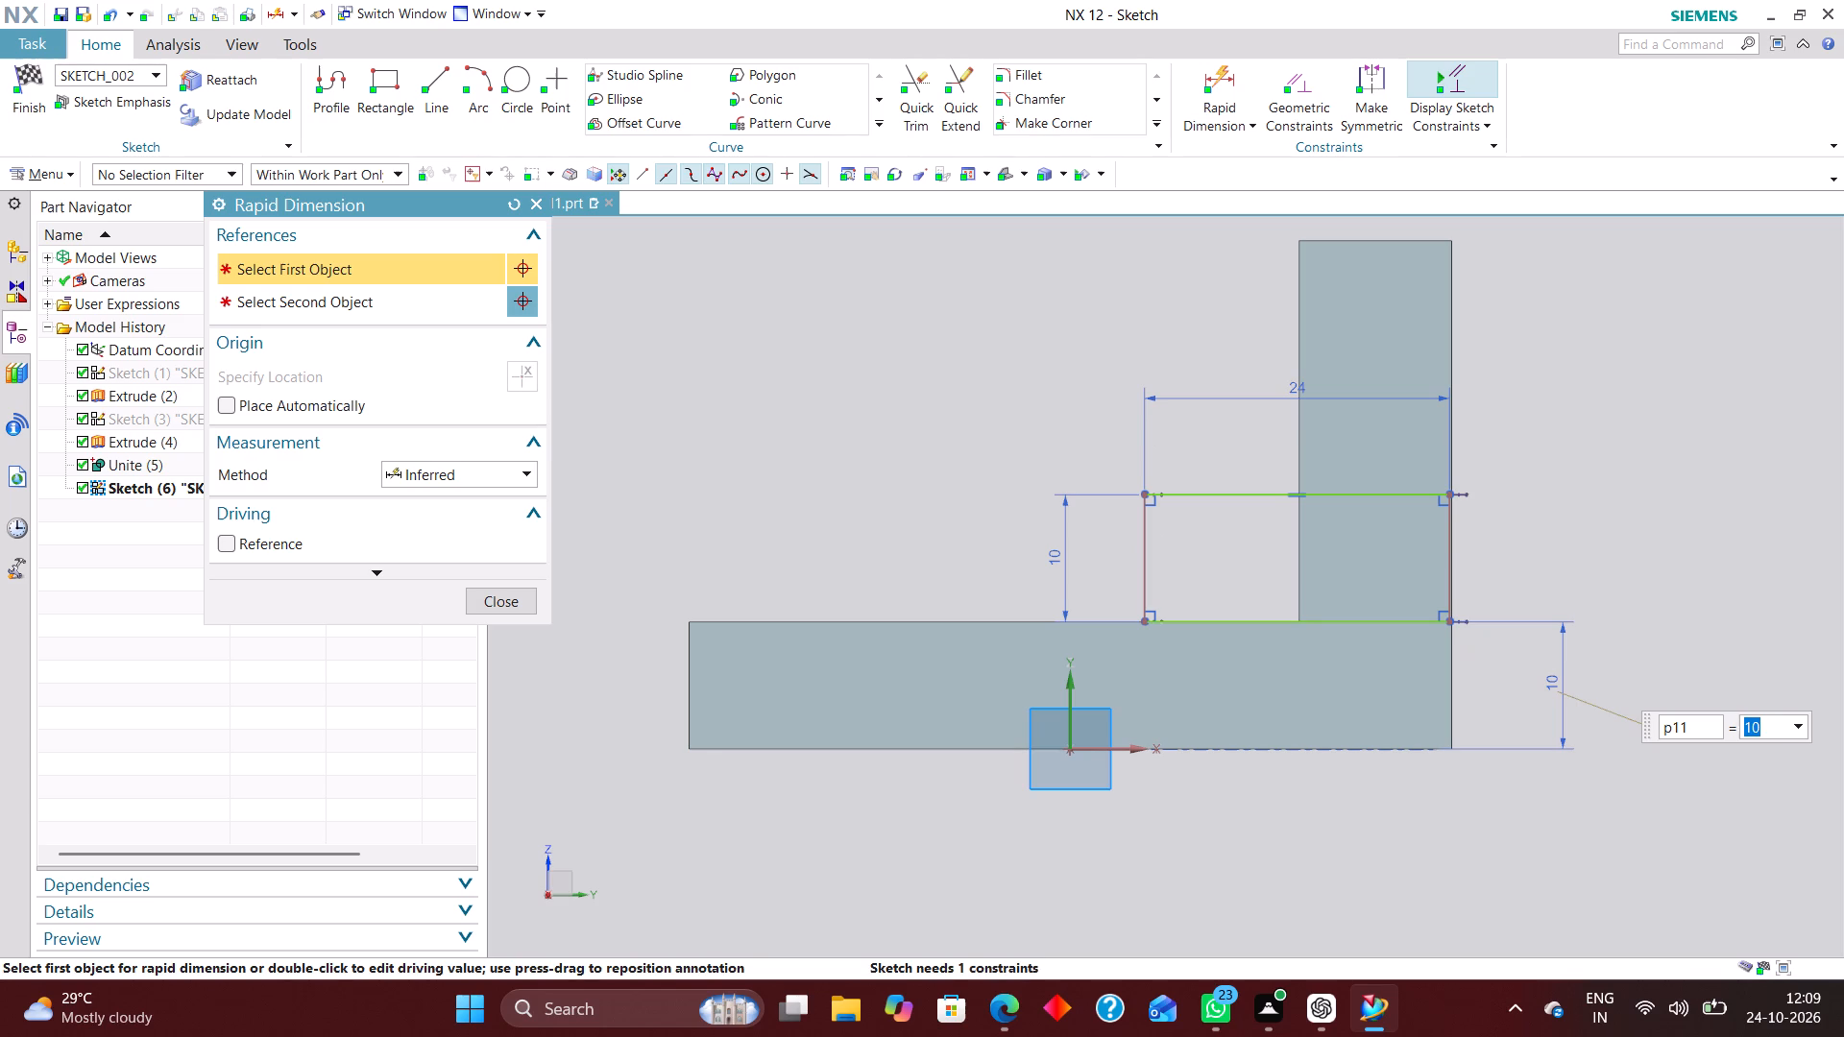
Dimension the distance from the vertical sketch axis to the rectangle's outer edge as 30 mm and finish the sketch.
left_click(1067, 711)
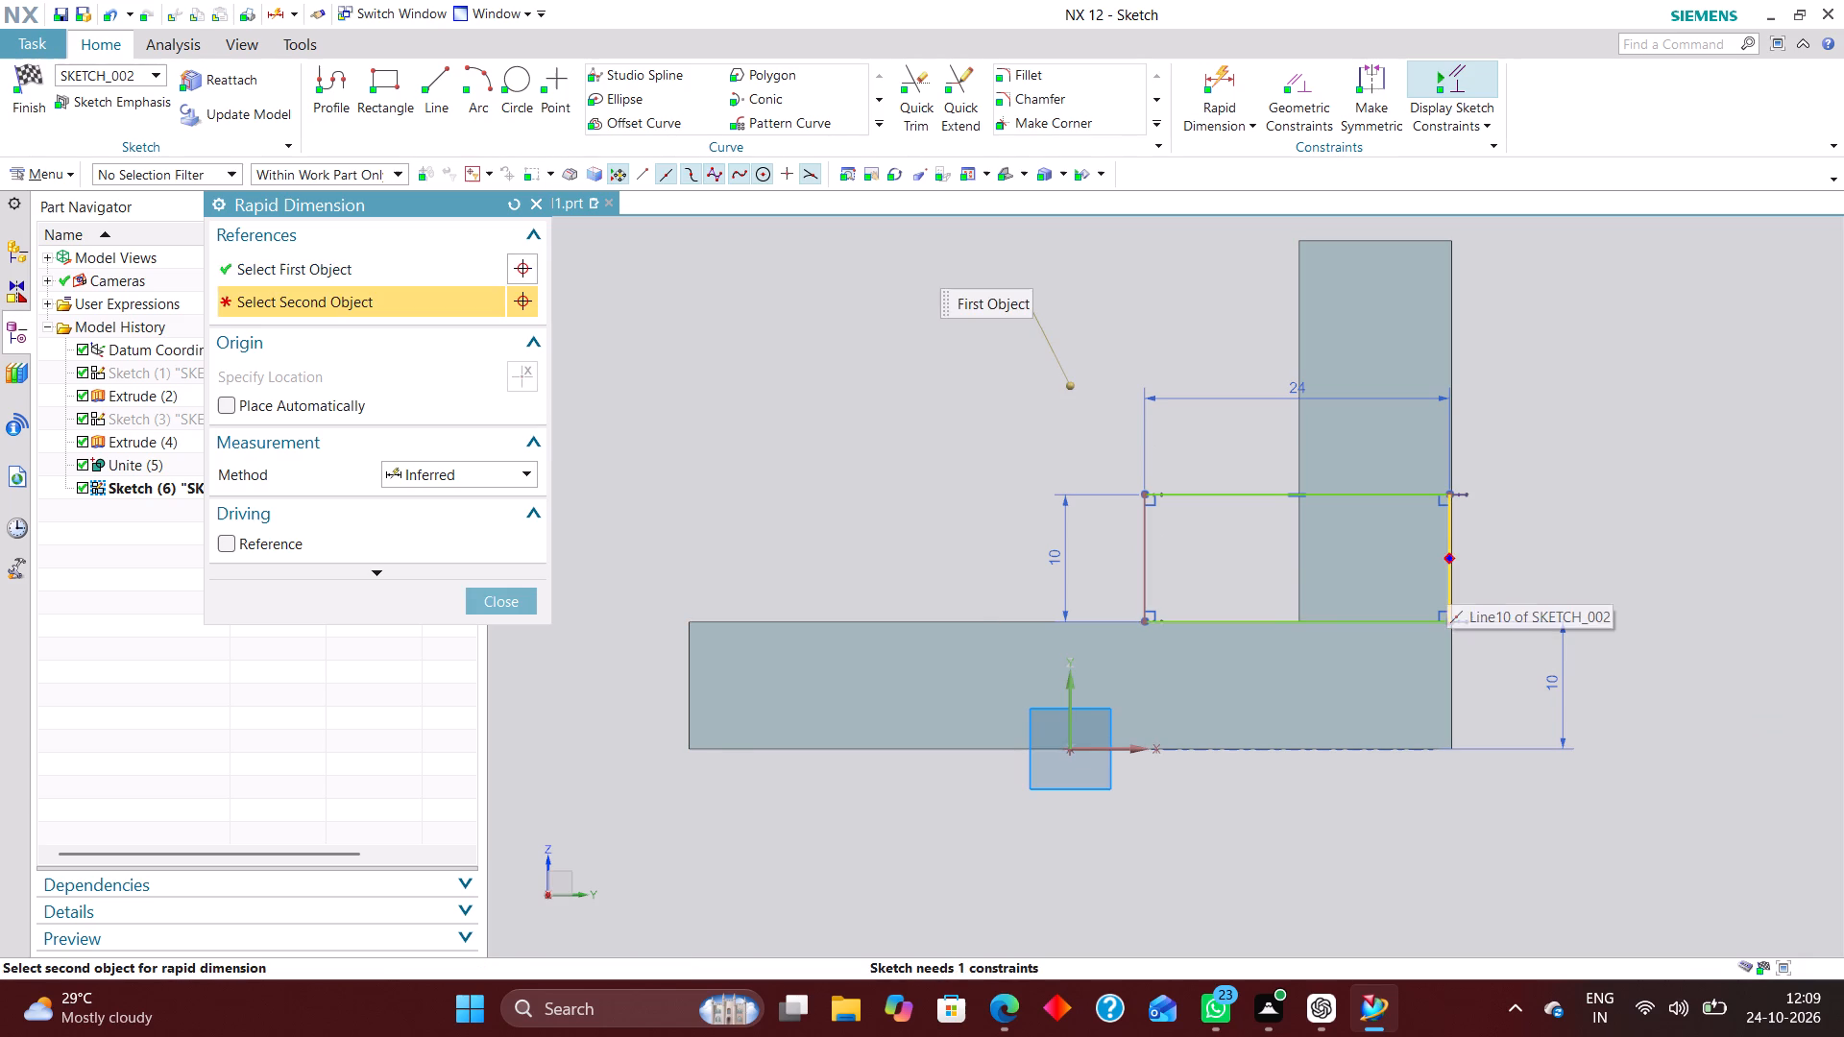
left_click(1446, 579)
left_click(1306, 850)
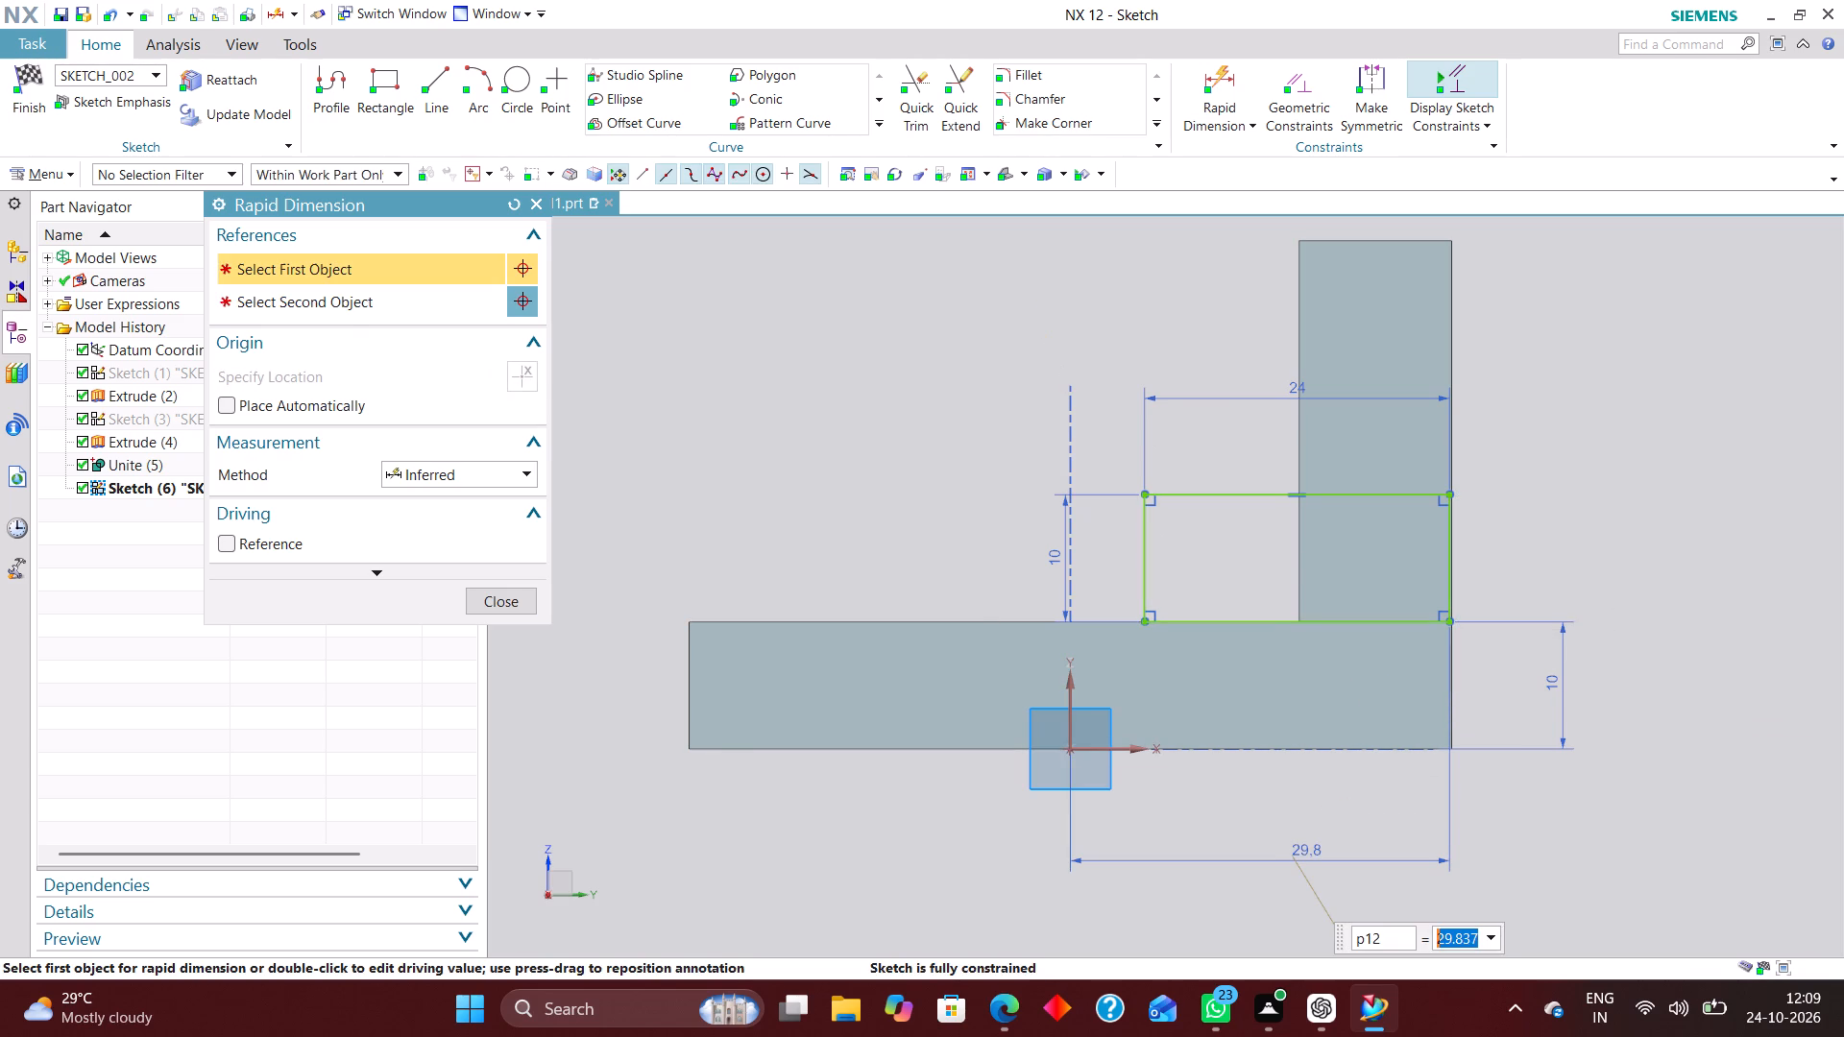
type("30")
key("Return")
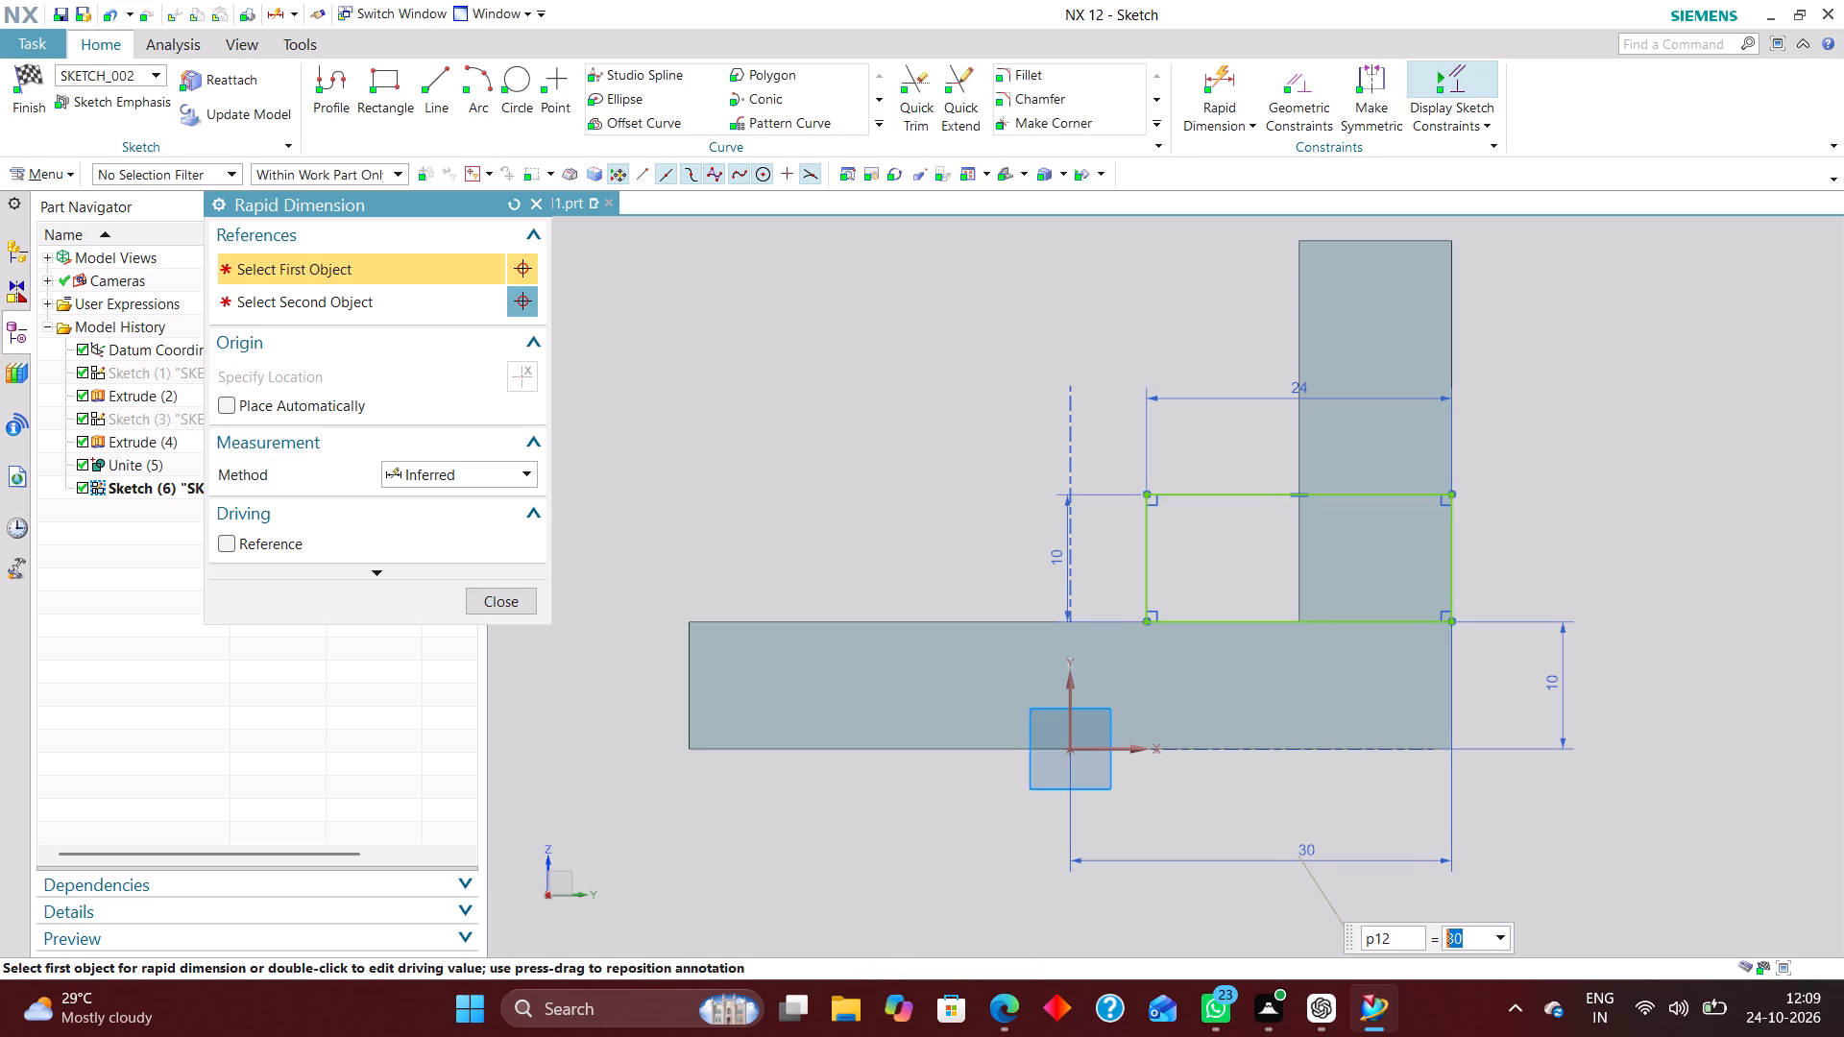
left_click(496, 591)
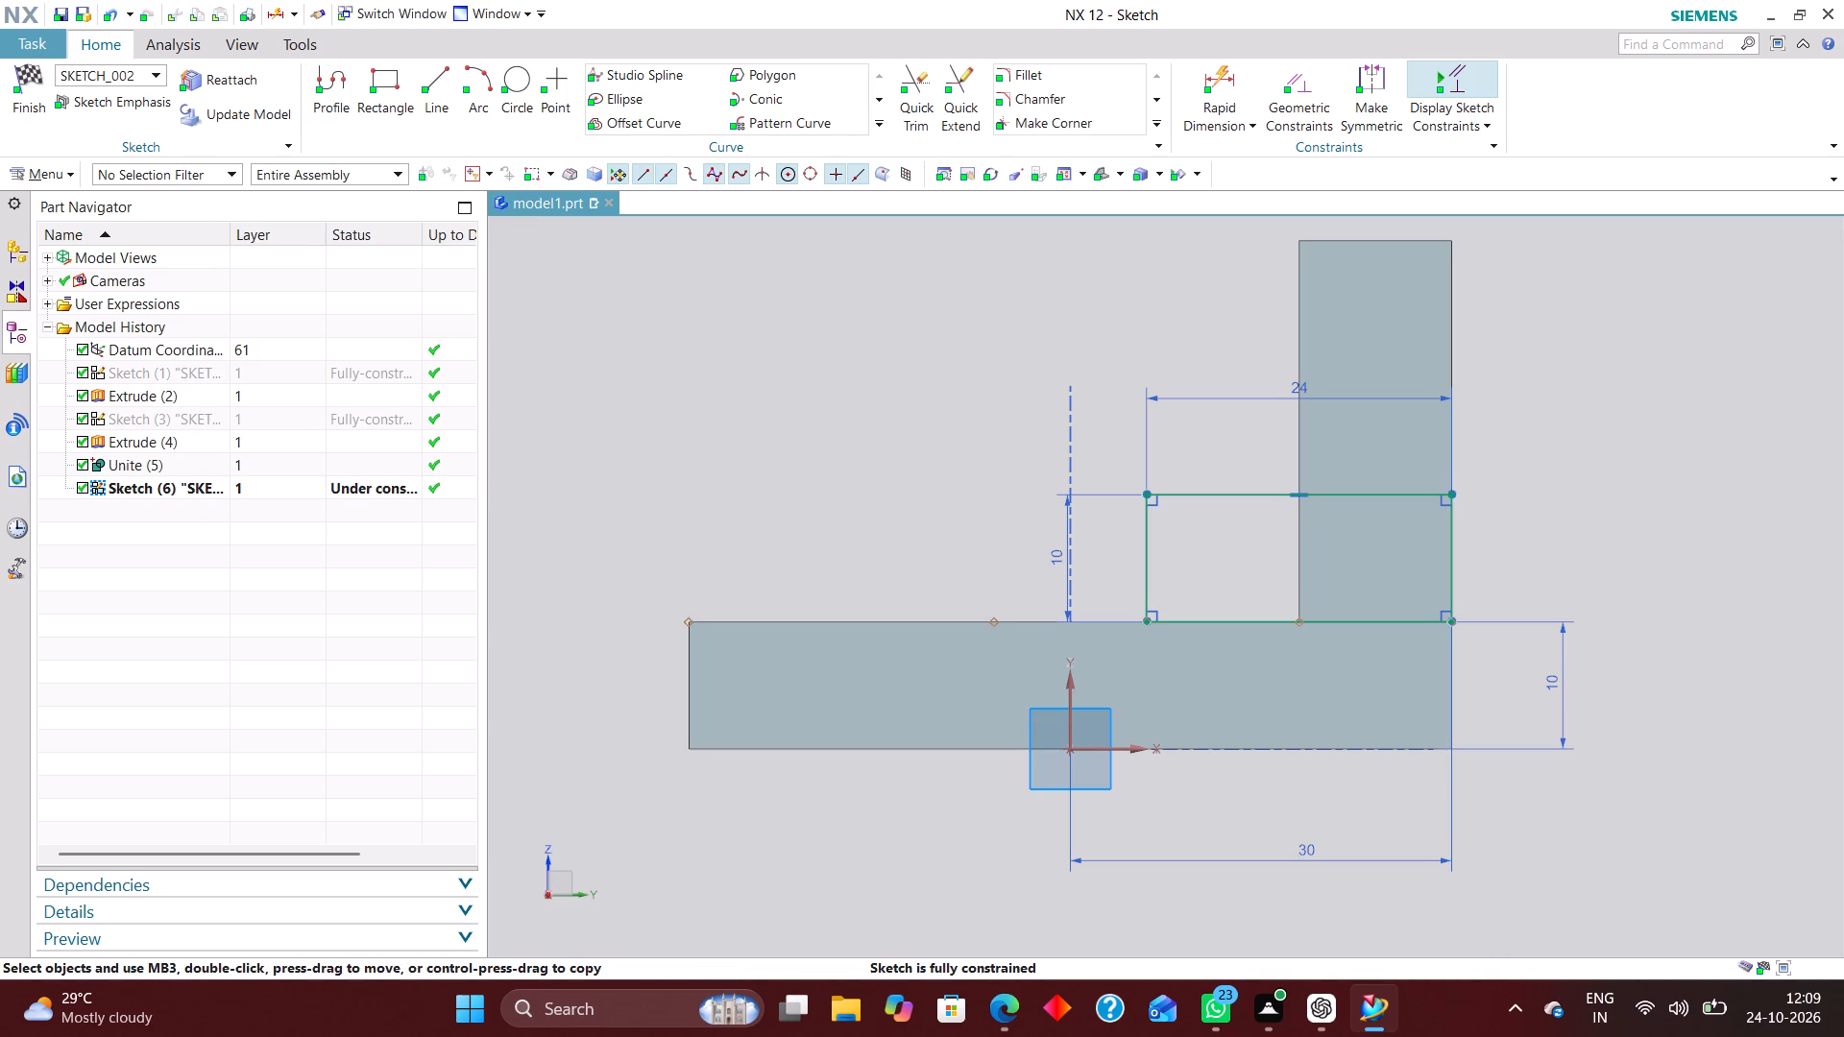
left_click(33, 70)
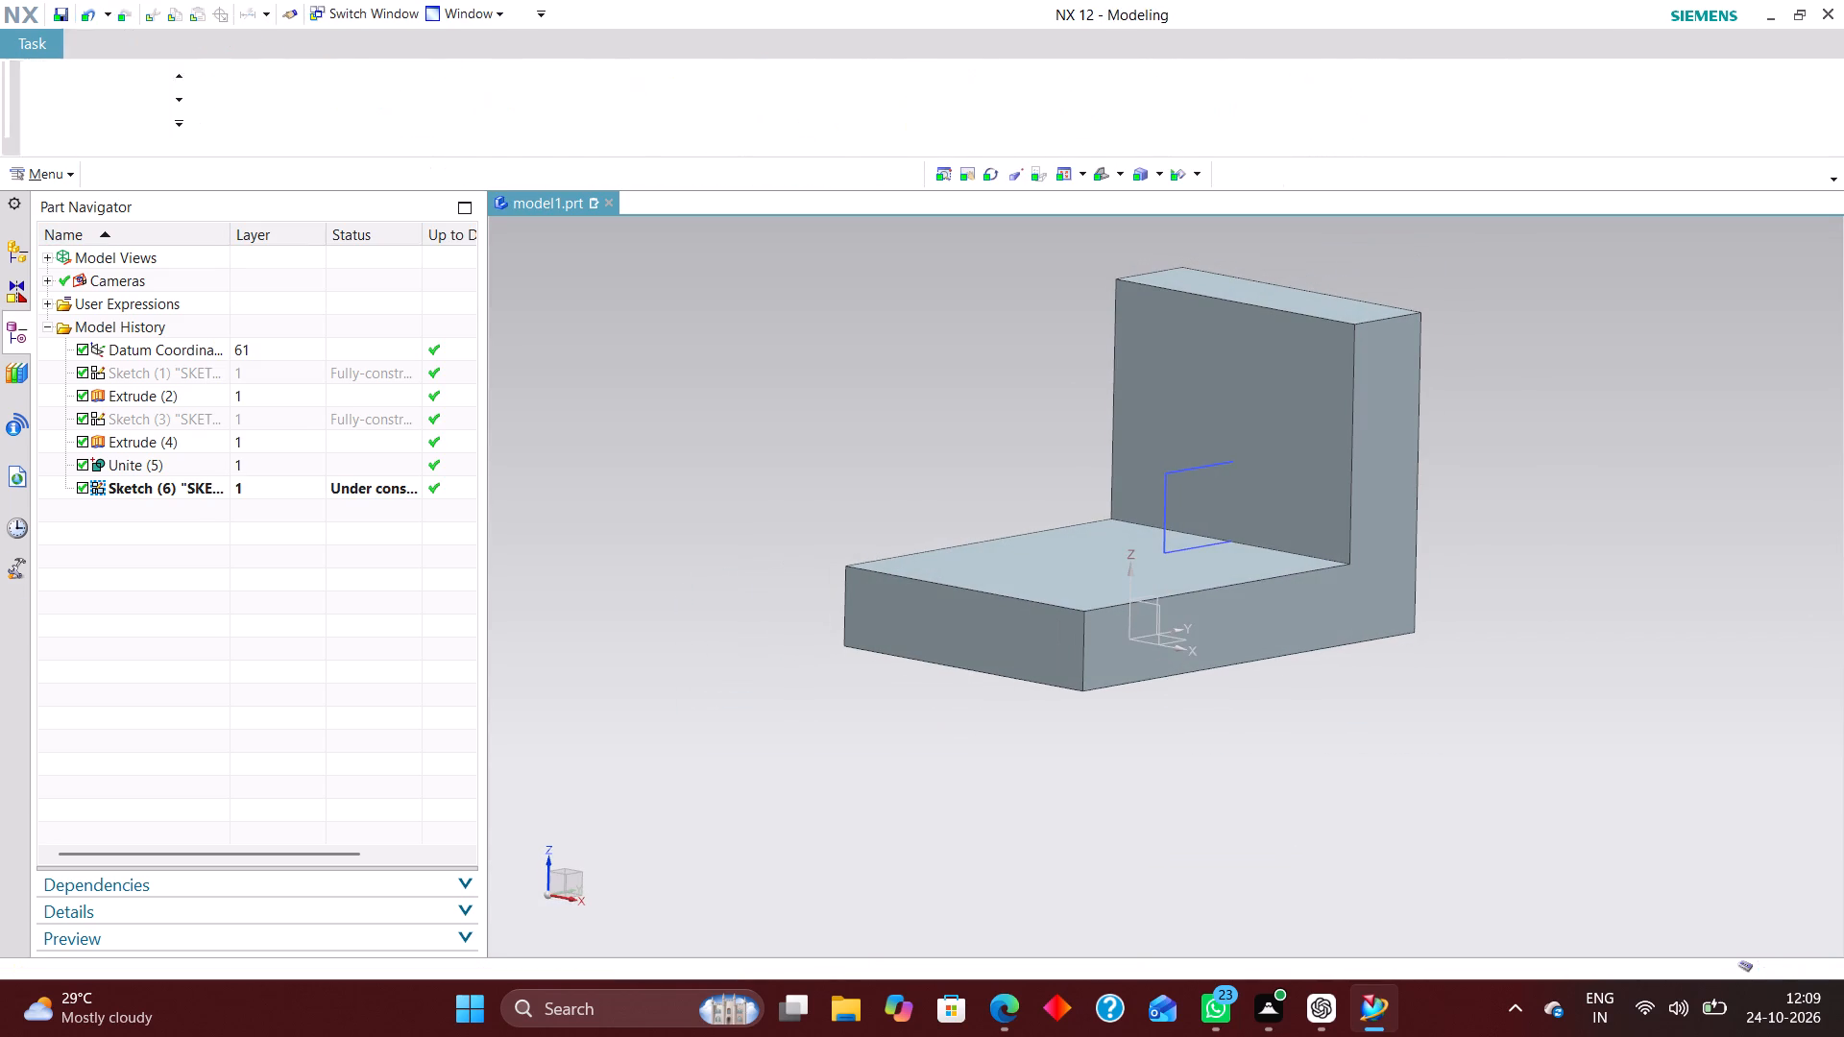
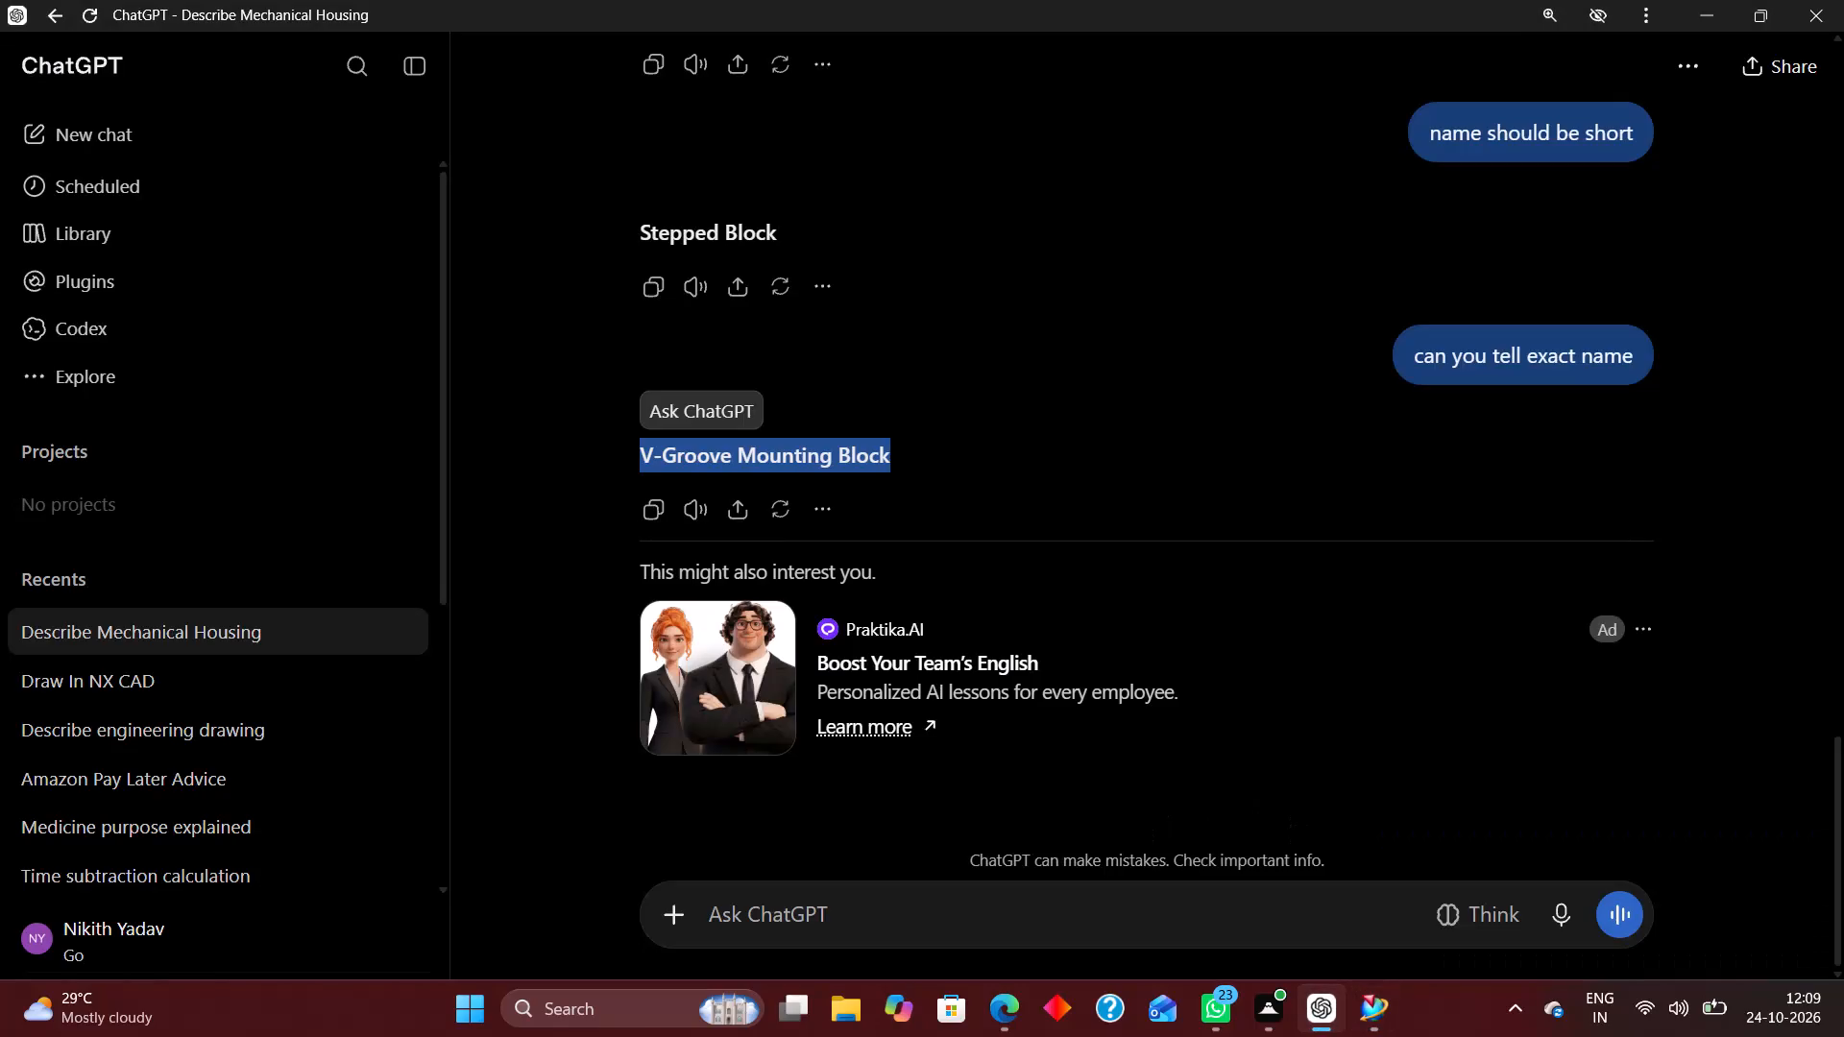
Minimise the ChatGPT window to return to the block model in NX.
left_click(1318, 1015)
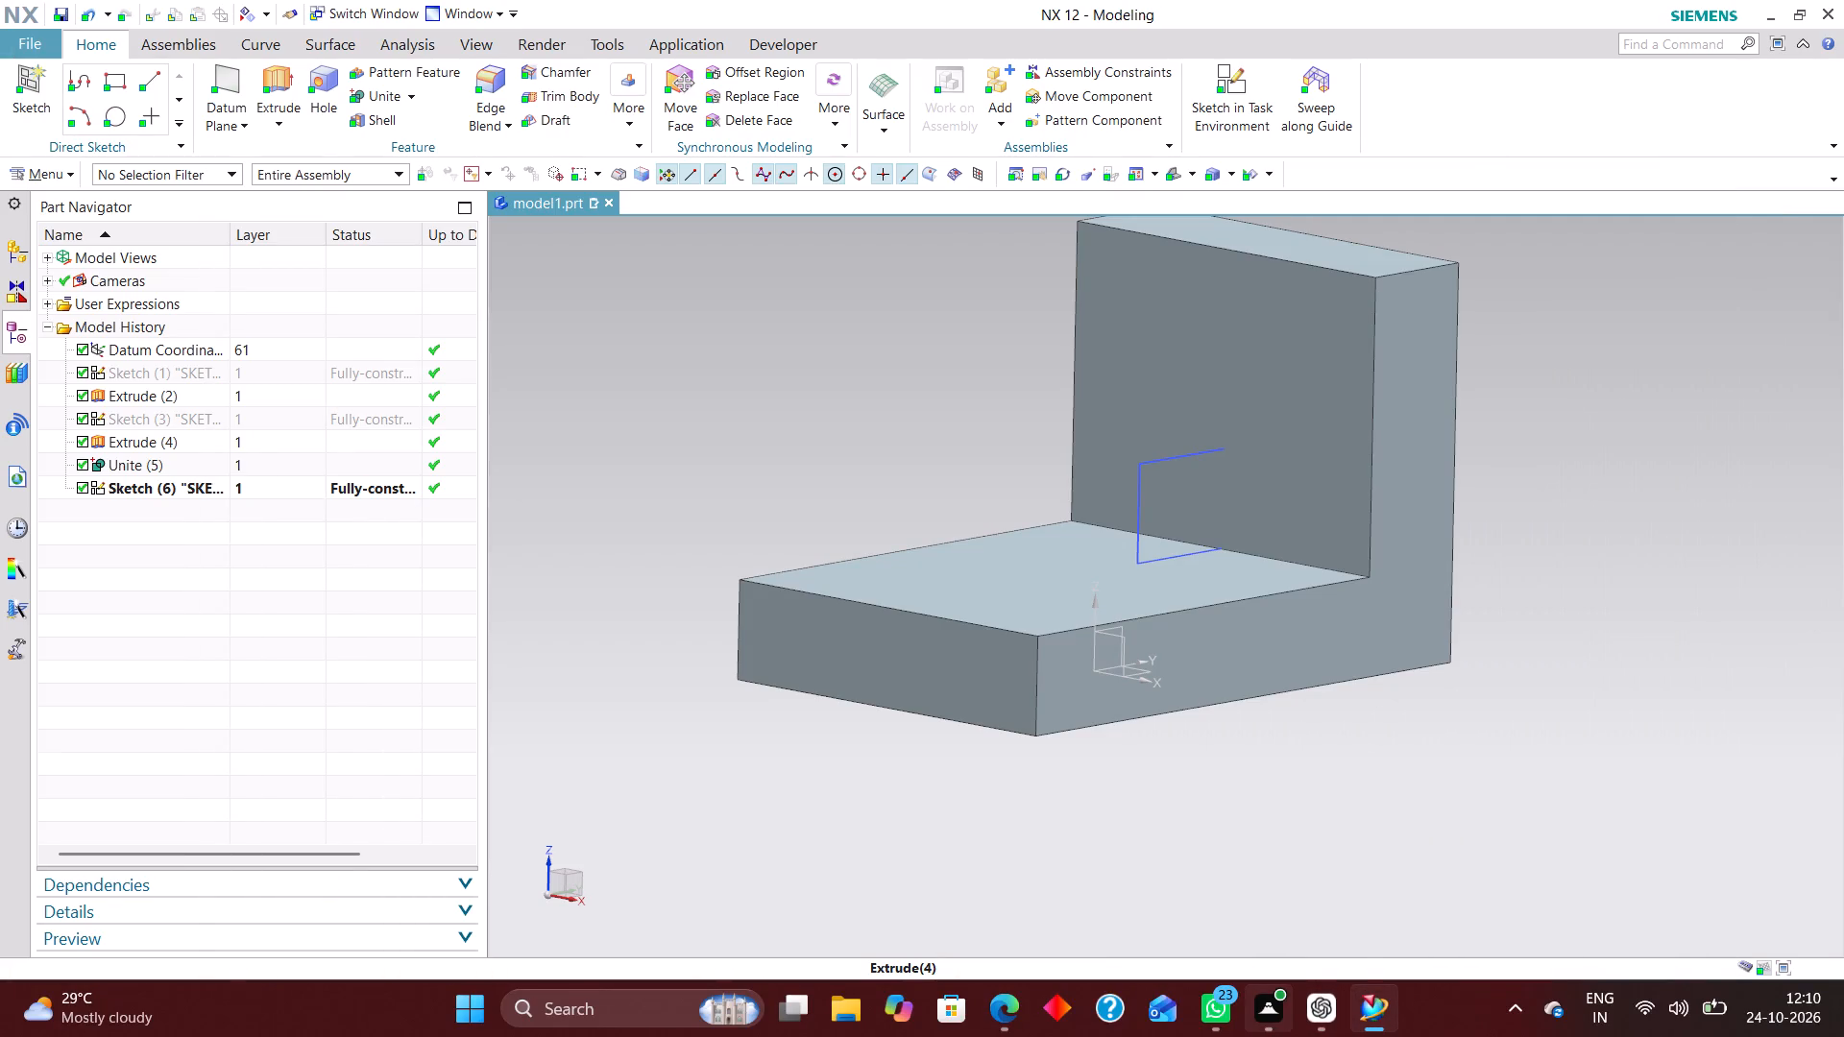
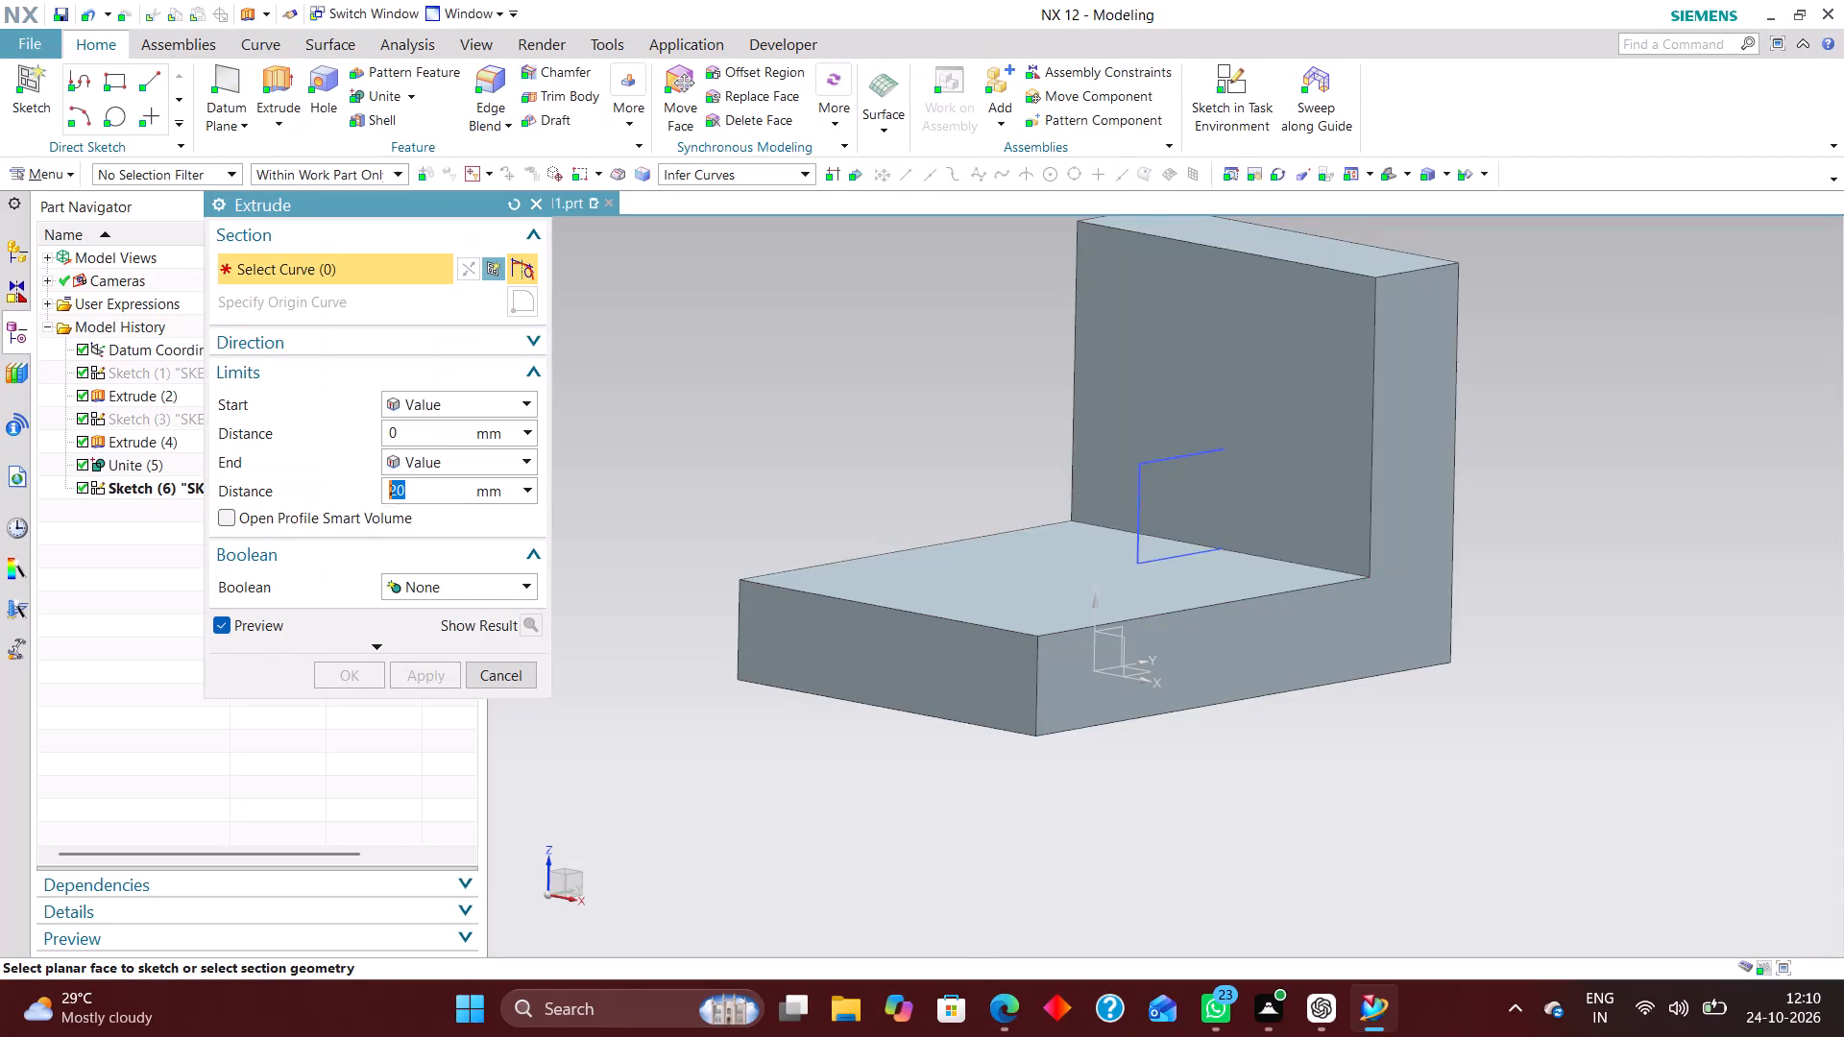
Extrude the 24 mm by 10 mm rectangle sketch symmetrically with a distance of 20 mm and no Boolean.
left_click(1141, 472)
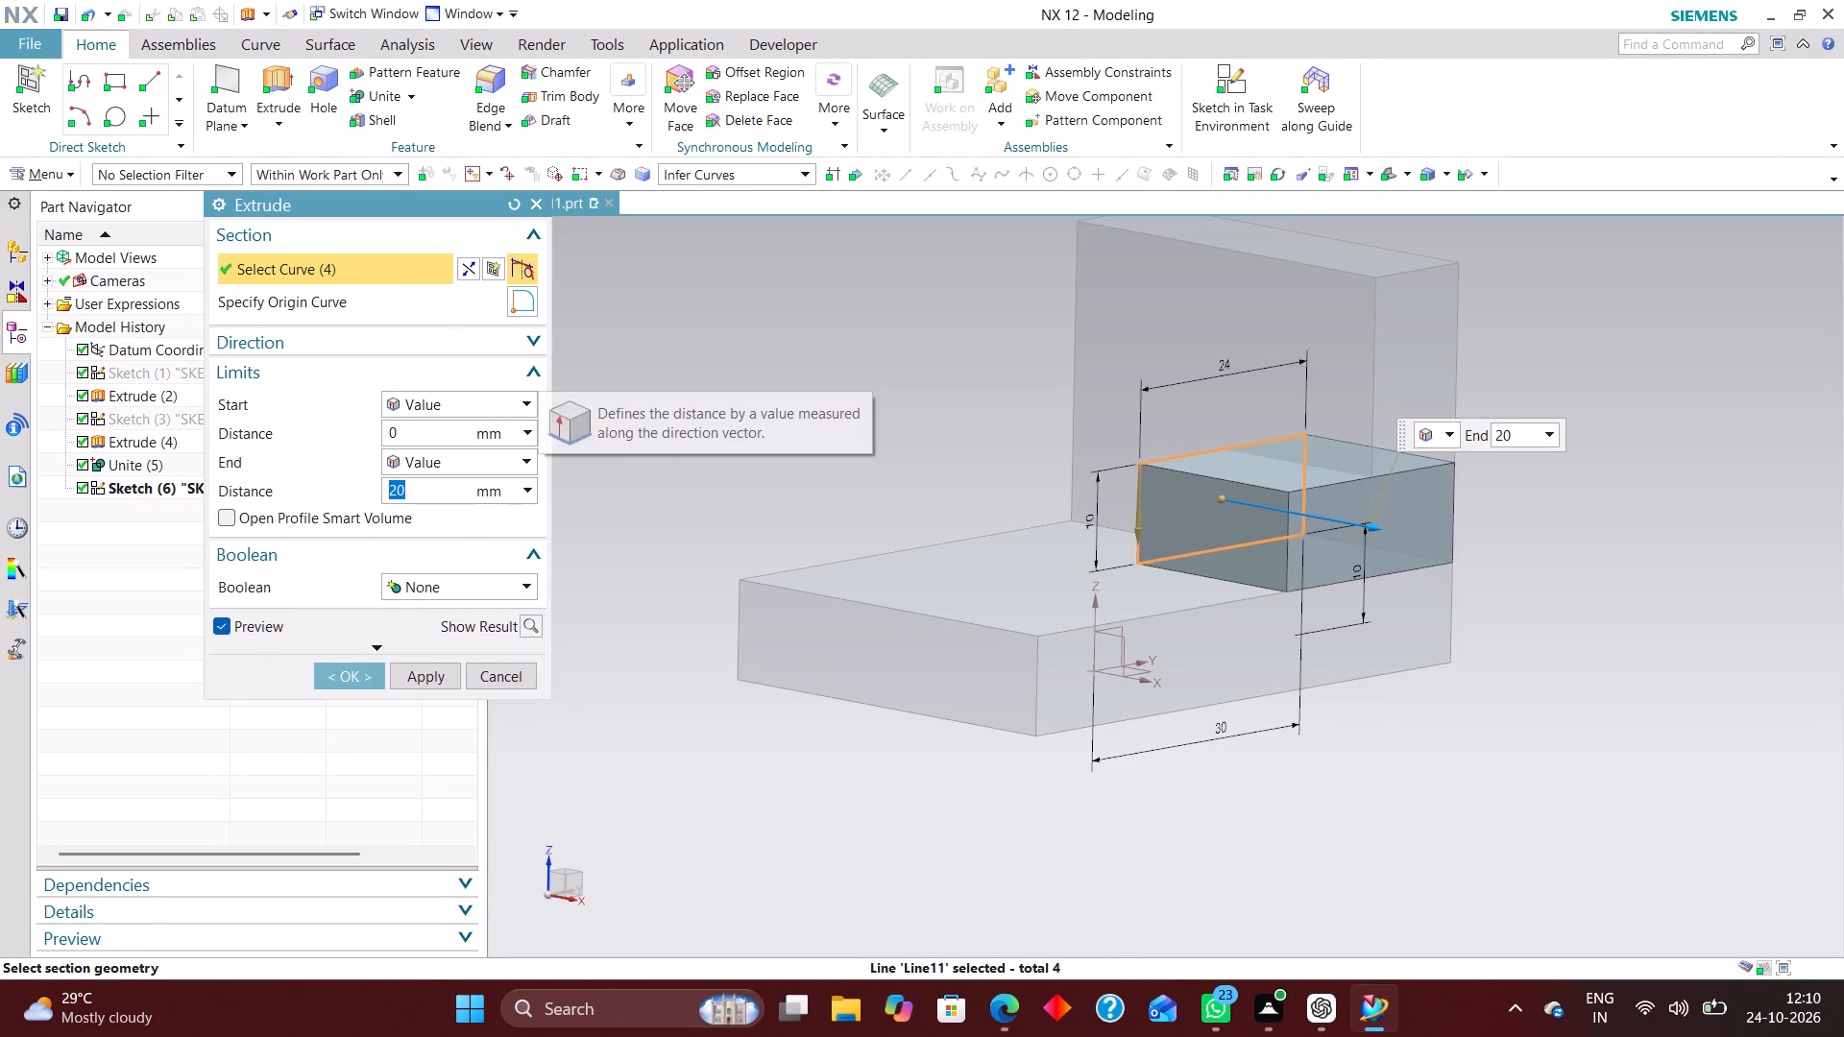
left_click(459, 398)
left_click(460, 446)
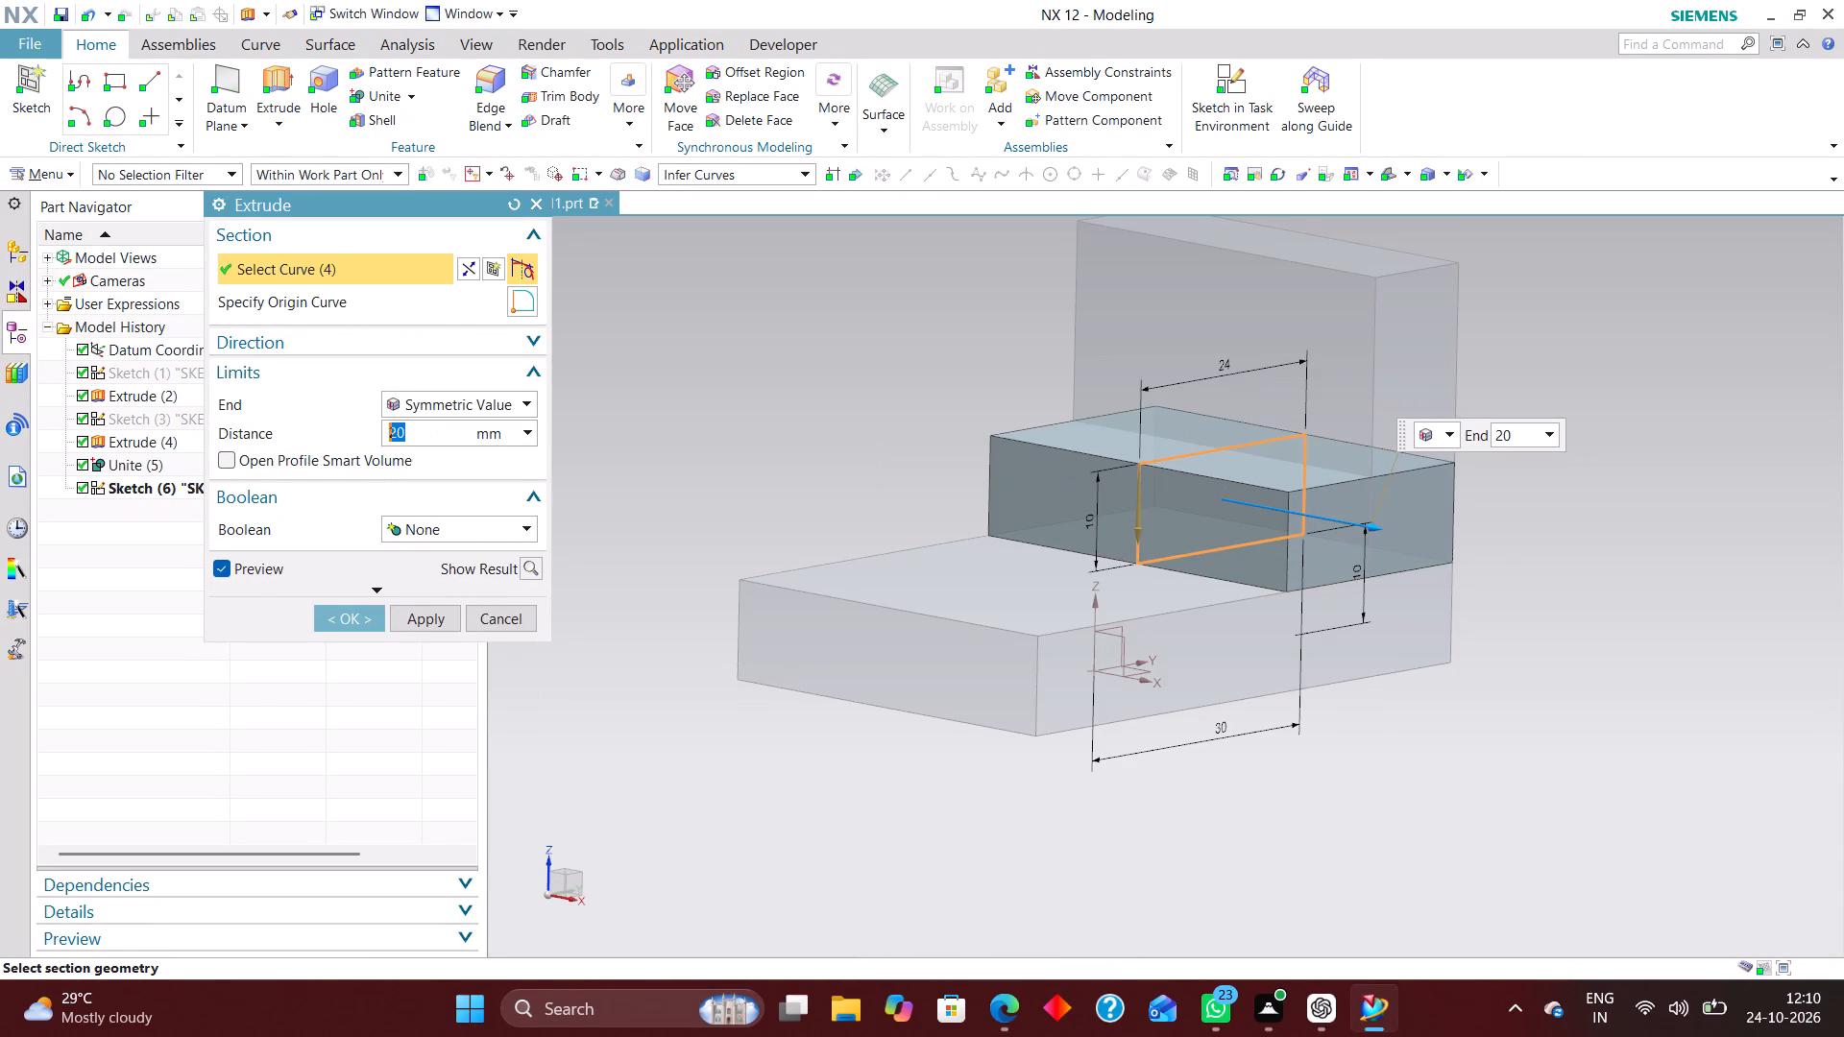
left_click(338, 617)
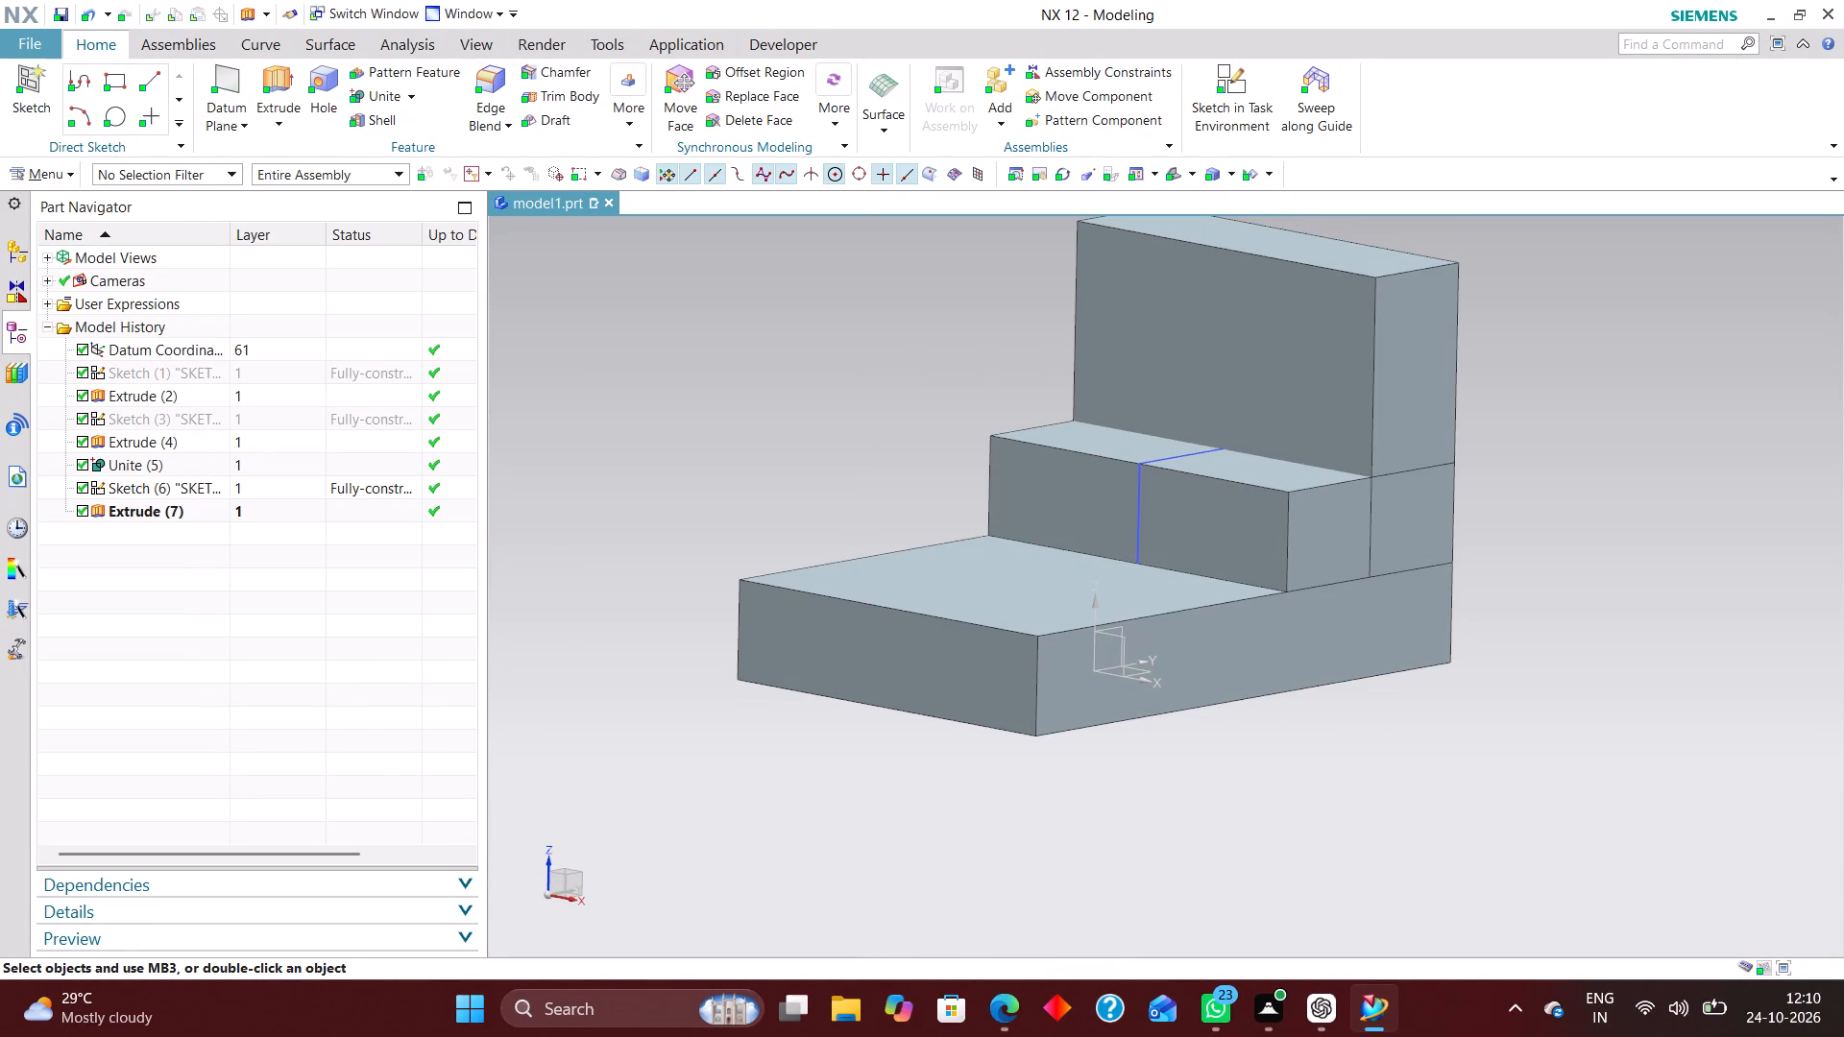
Unite the new middle step block with the L-shaped base and upright body.
left_click(378, 96)
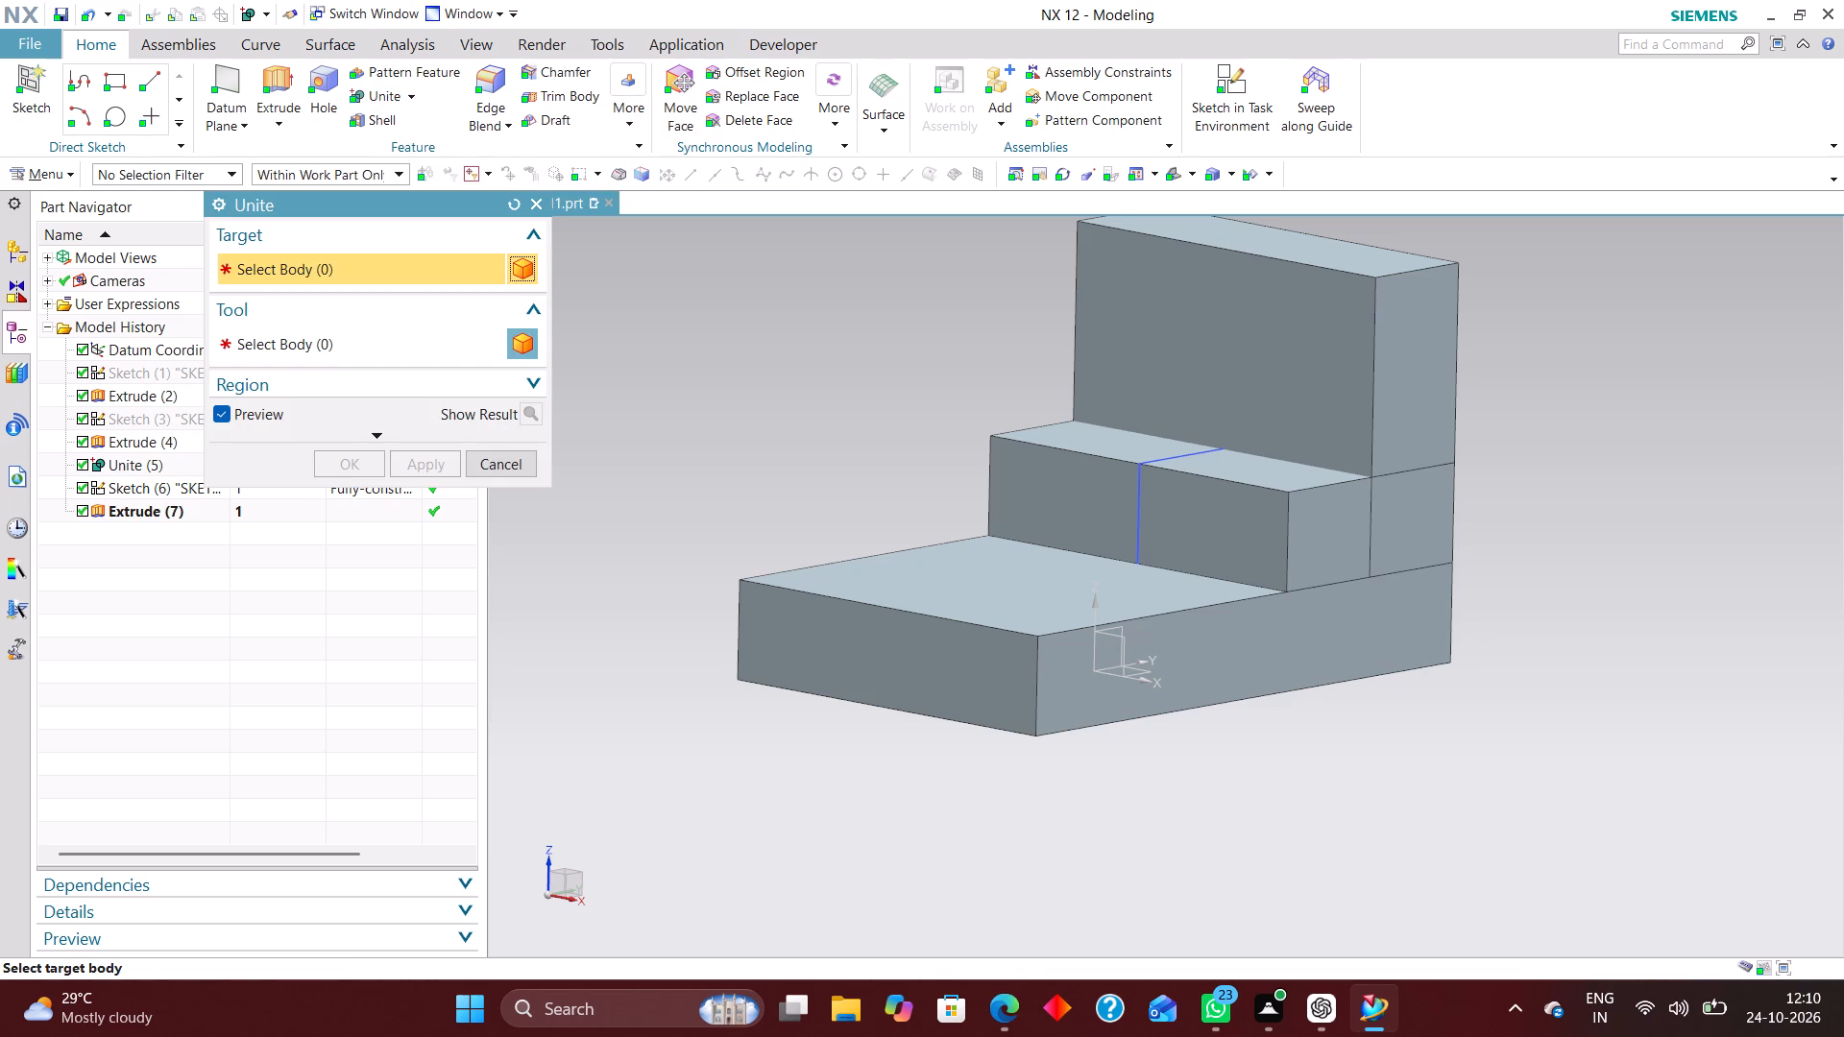
left_click(998, 635)
left_click(1028, 482)
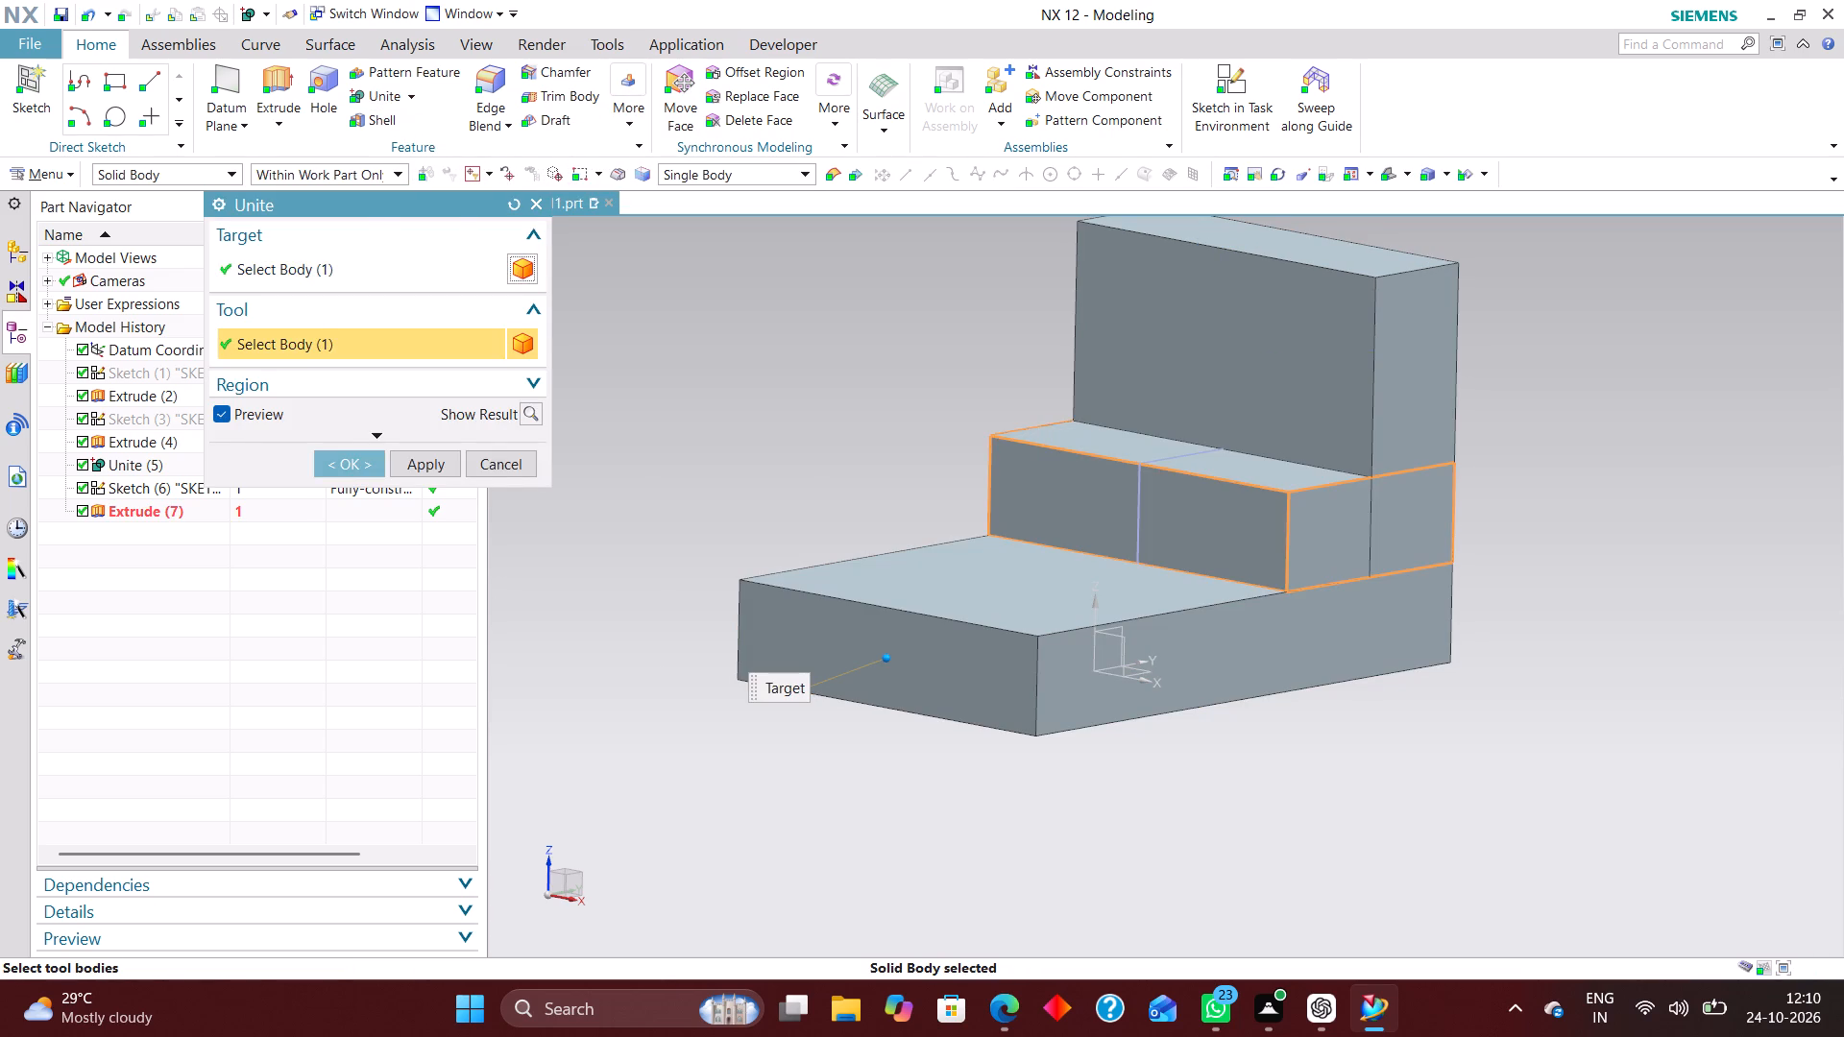
left_click(363, 472)
Hide the sketch used for the middle step block.
right_click_drag(1140, 461, 1140, 473)
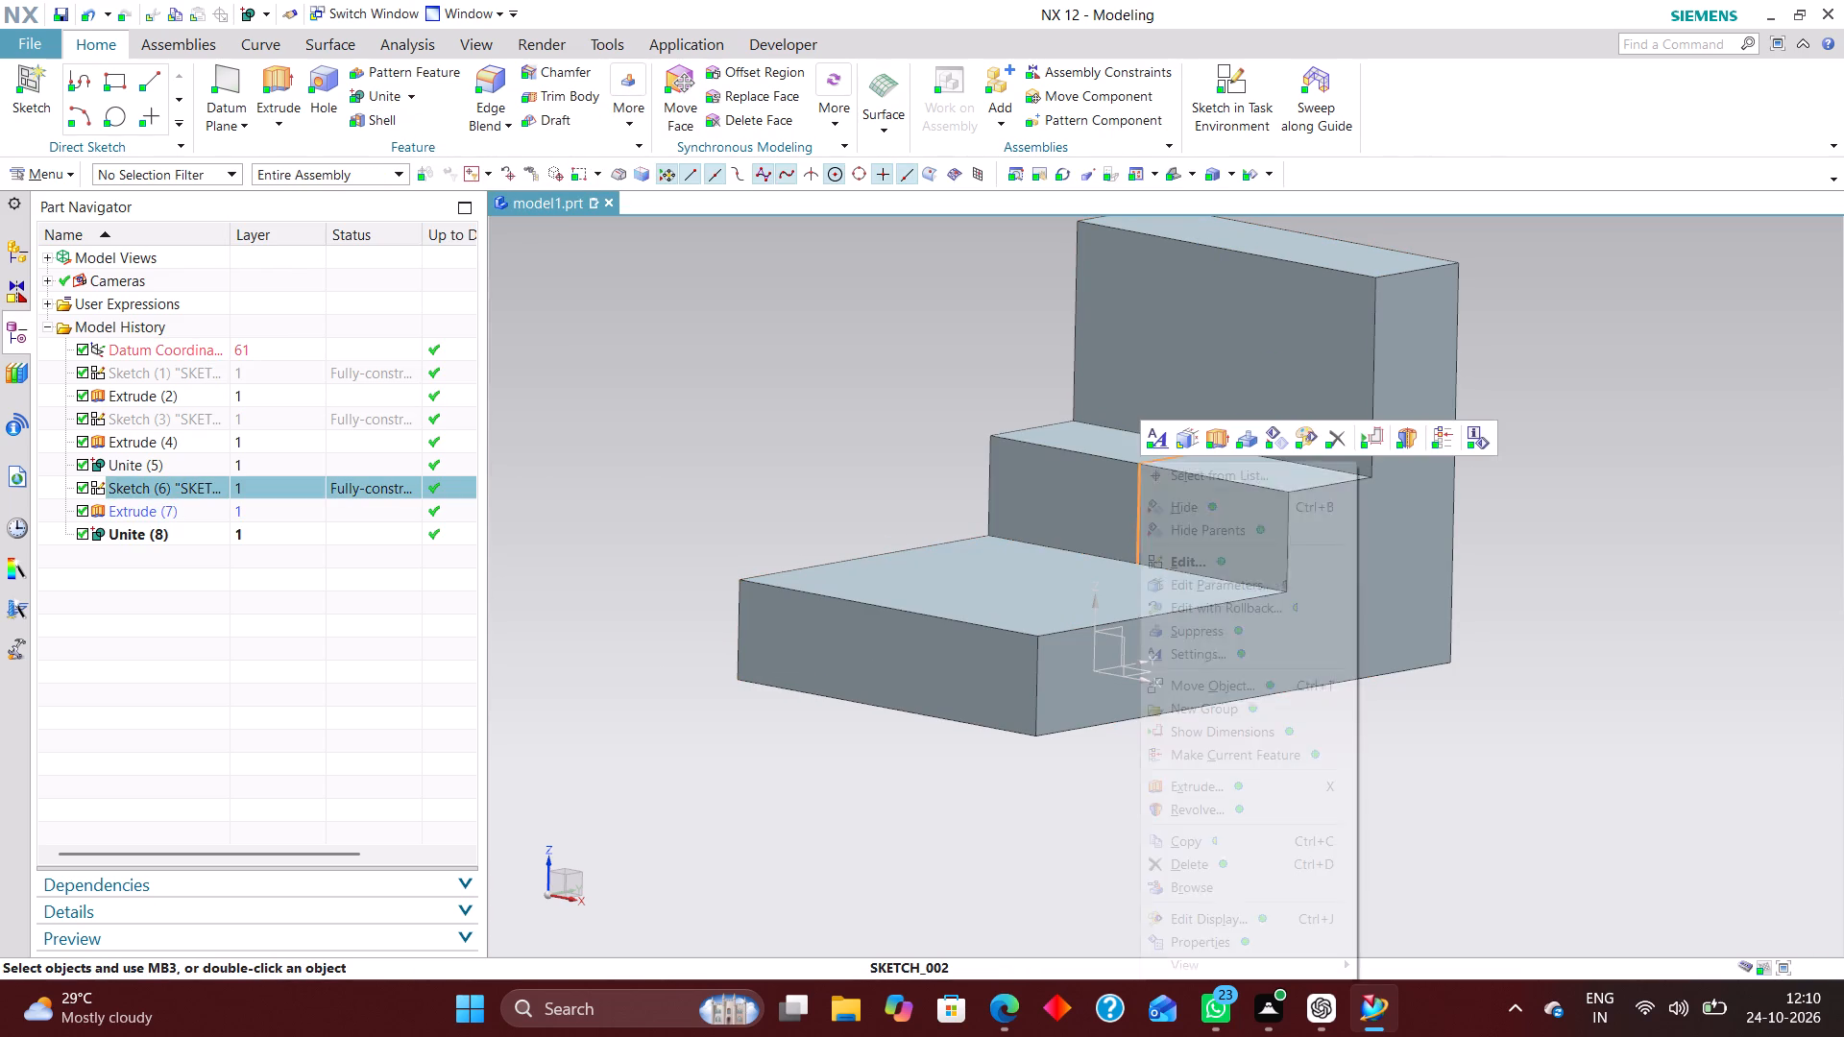
left_click(820, 463)
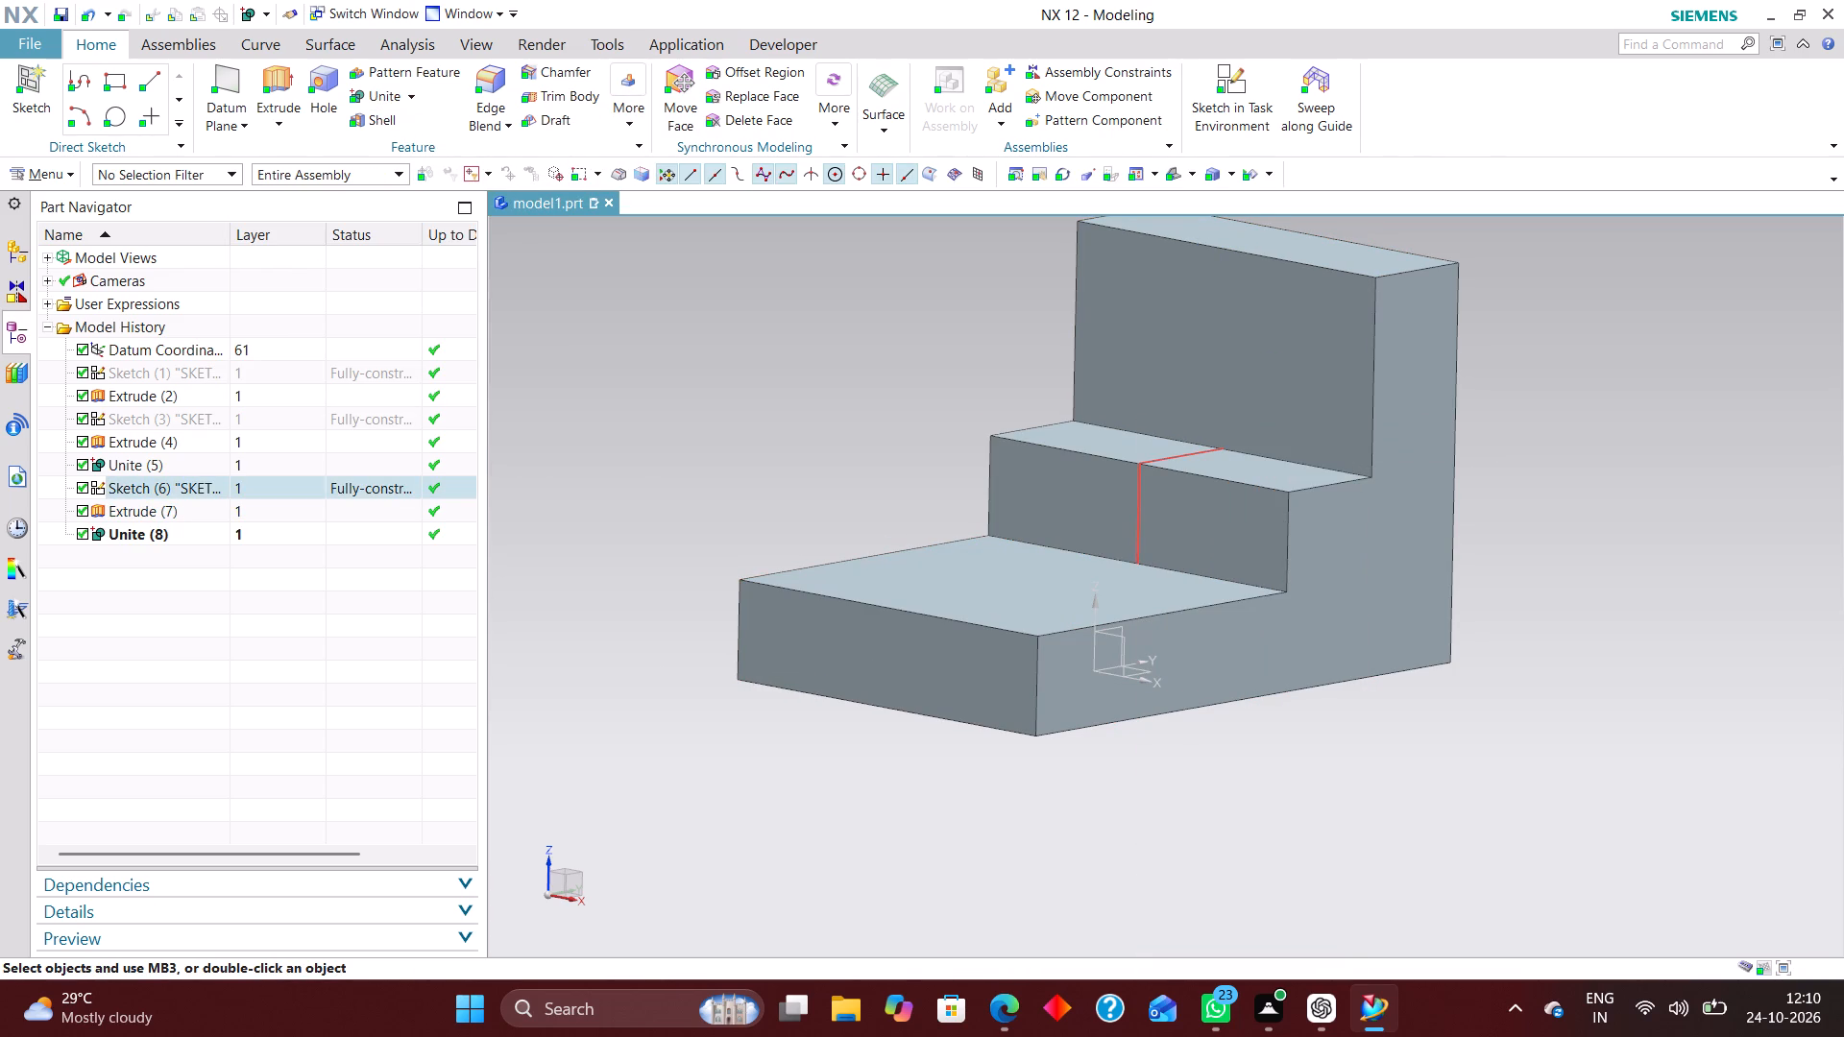
right_click_drag(1145, 455, 1143, 552)
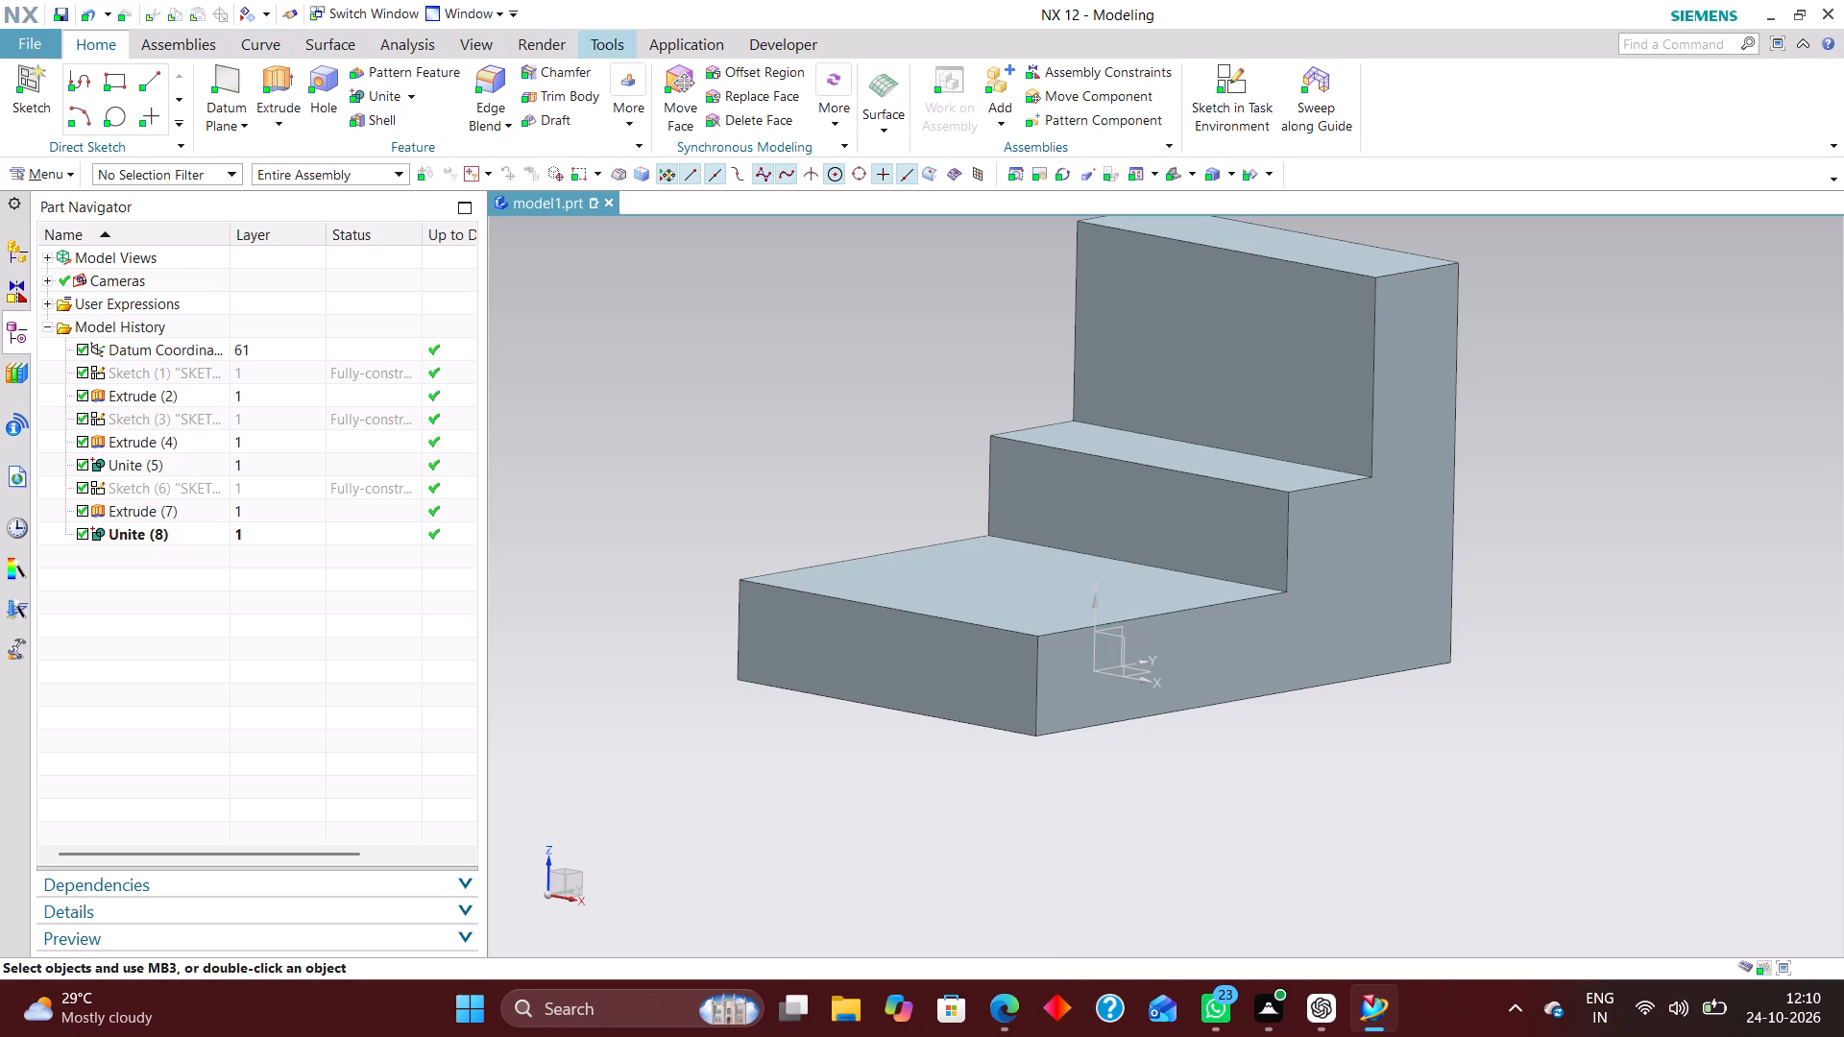
Create a task-environment sketch on the datum YZ plane and draw a rectangle about 12.5 mm wide above the base.
left_click(1201, 71)
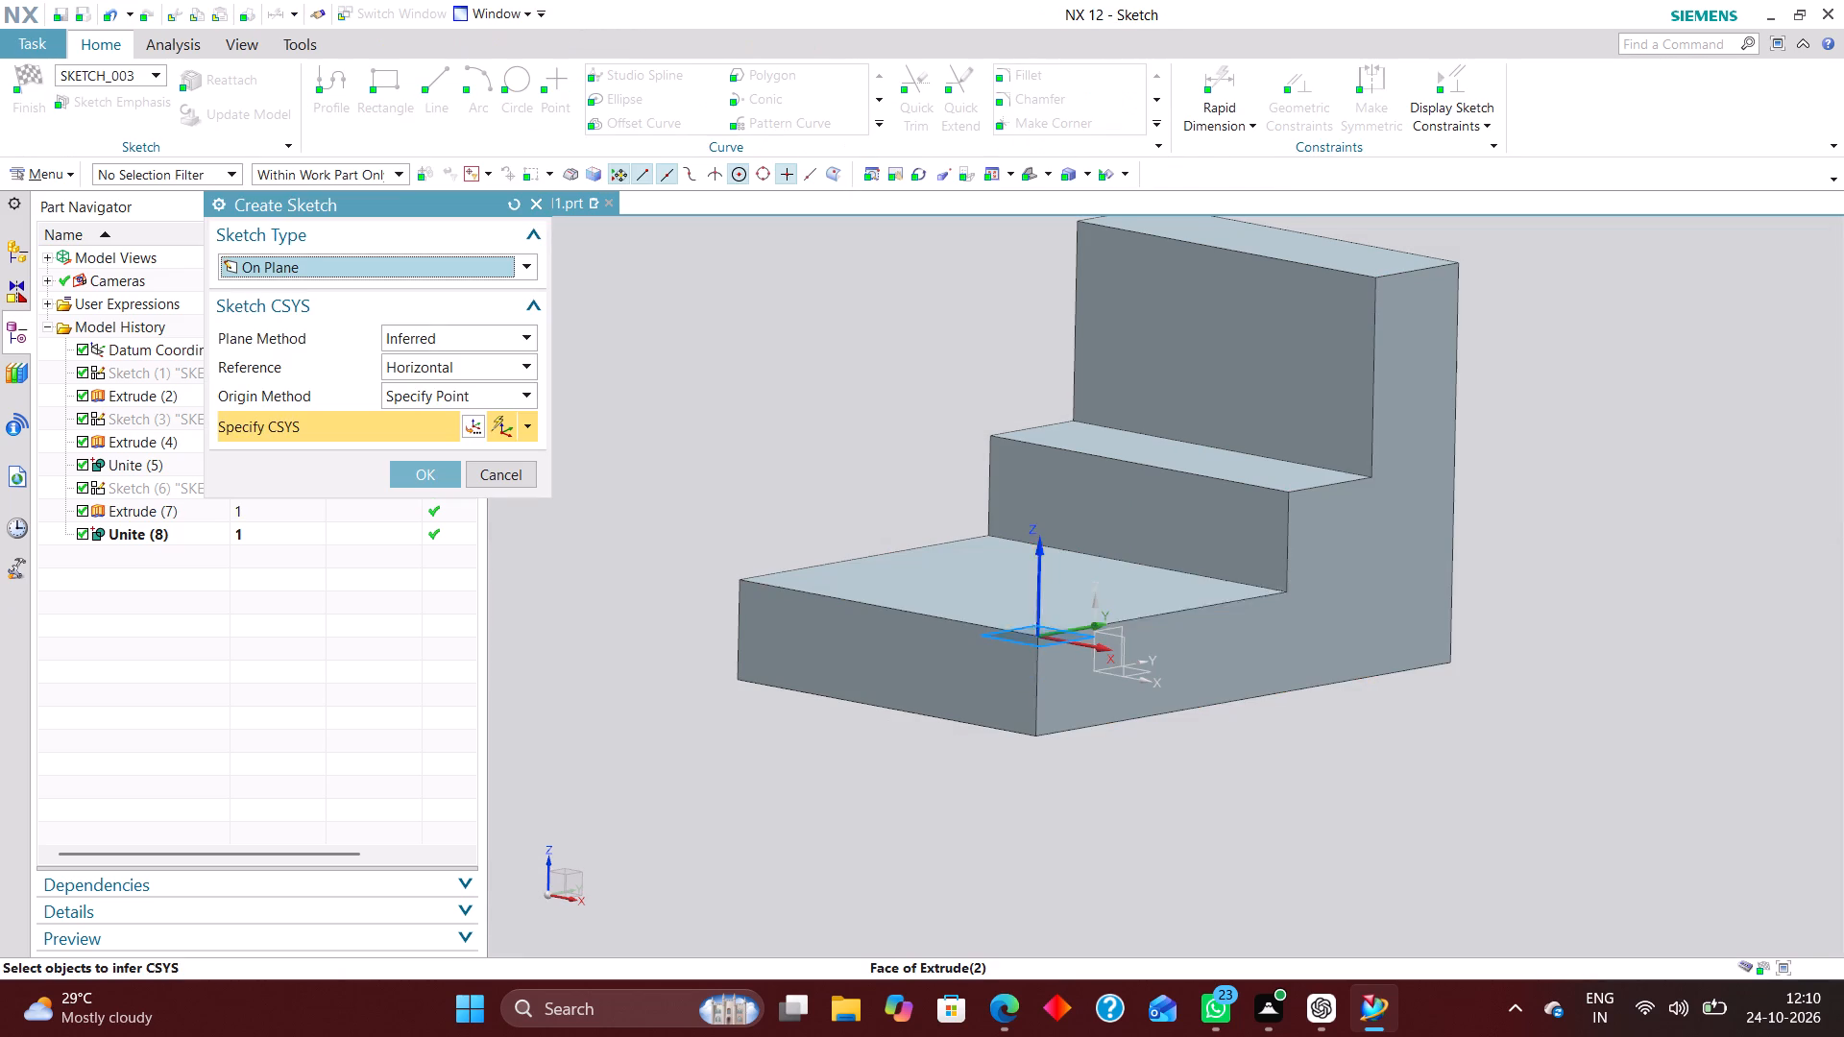
left_click(1117, 628)
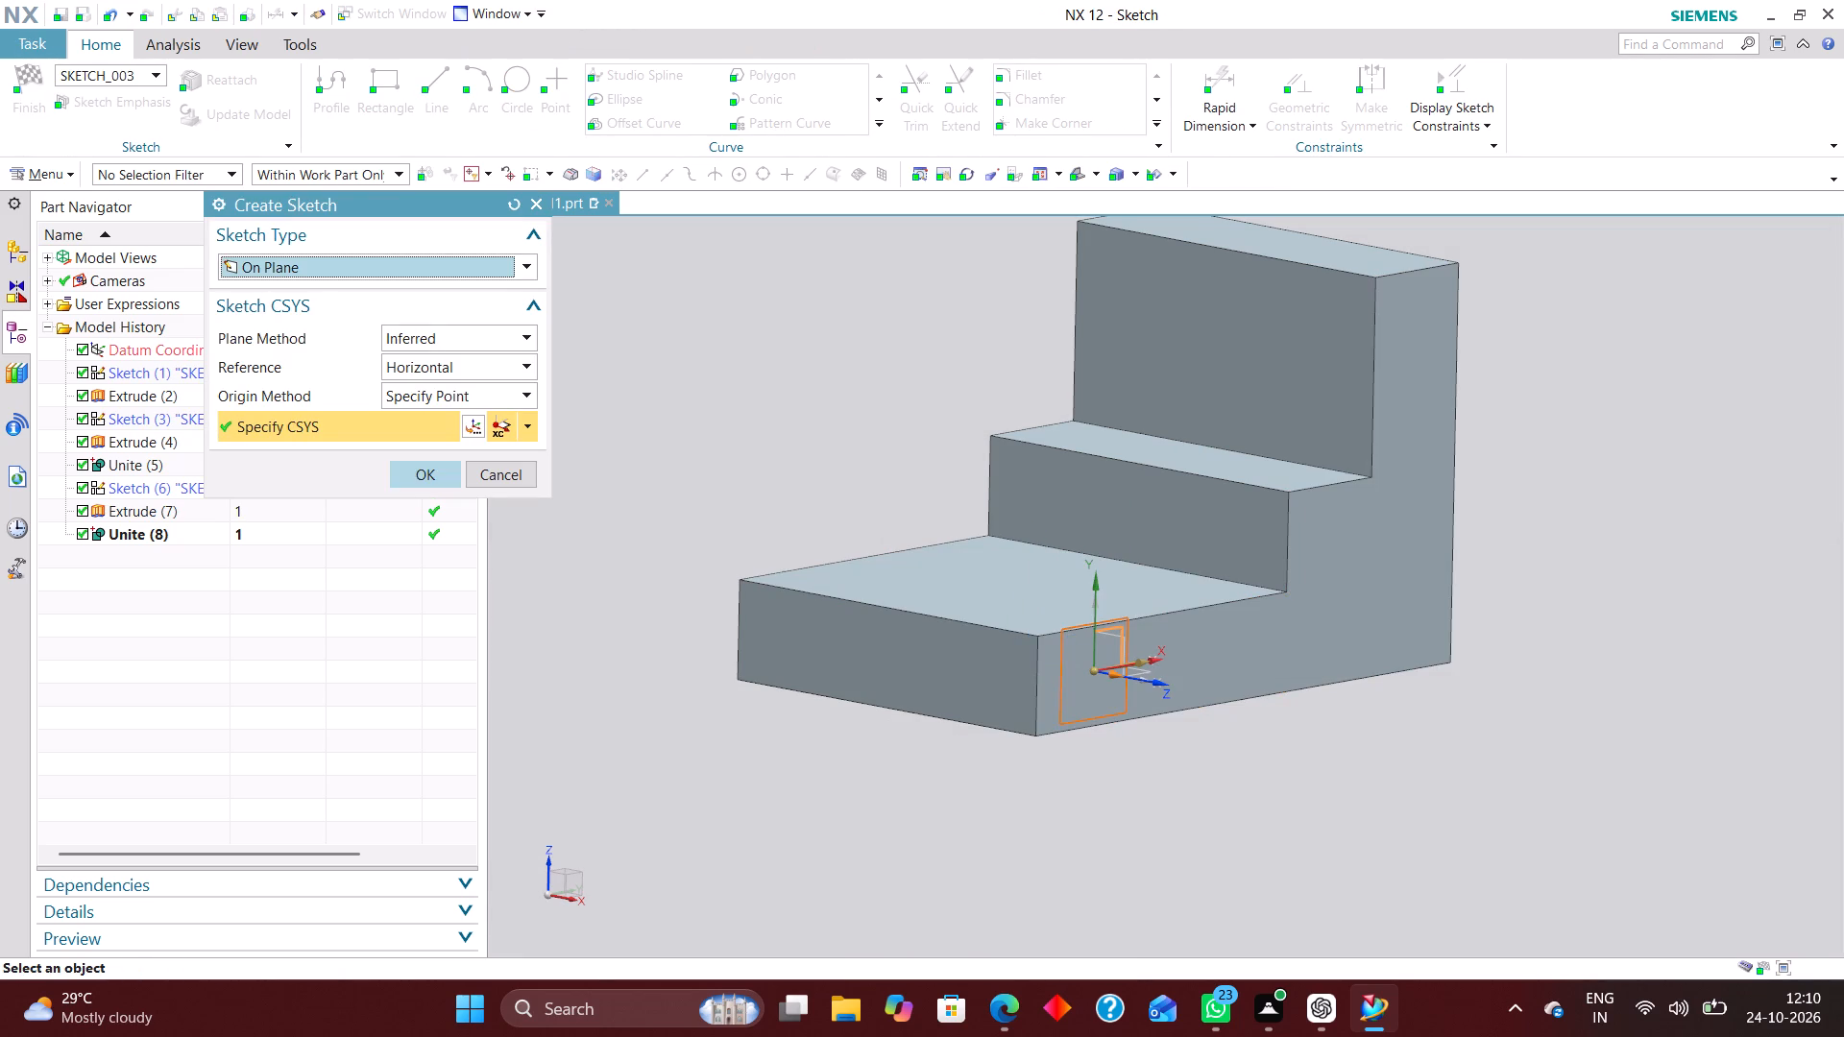
left_click(414, 471)
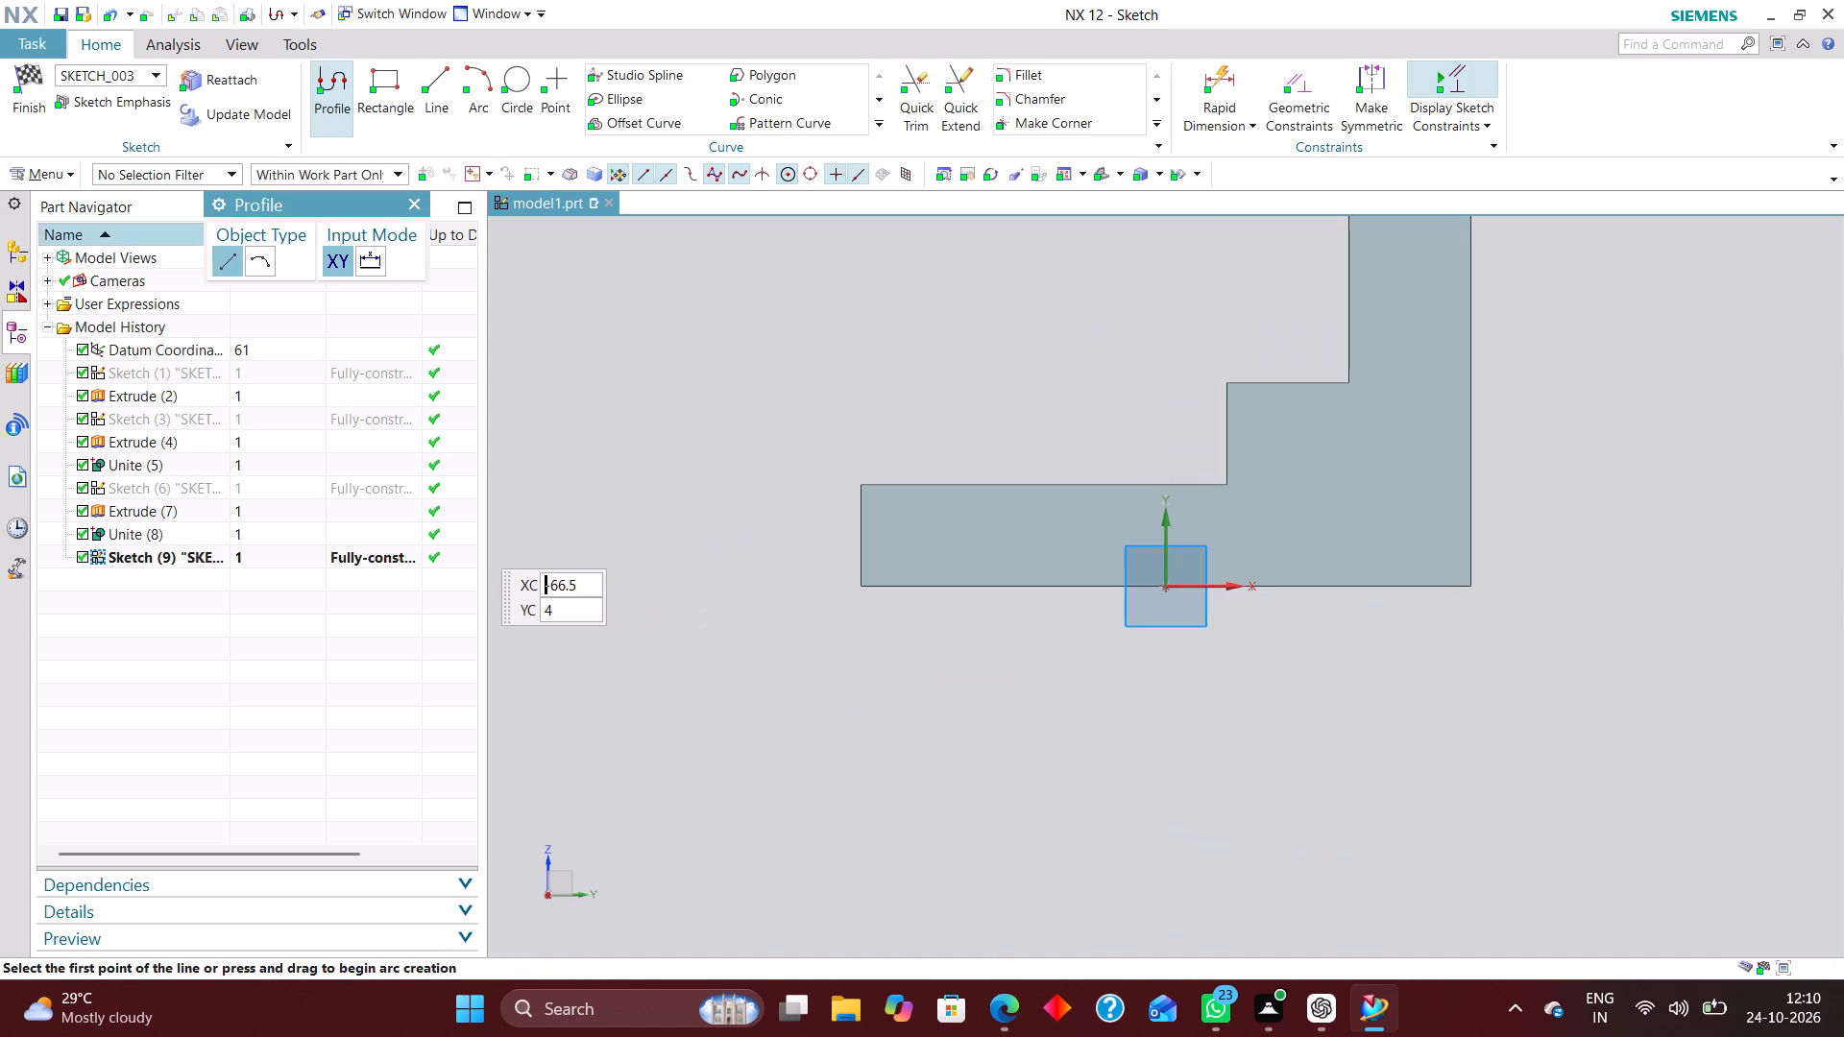
left_click(392, 81)
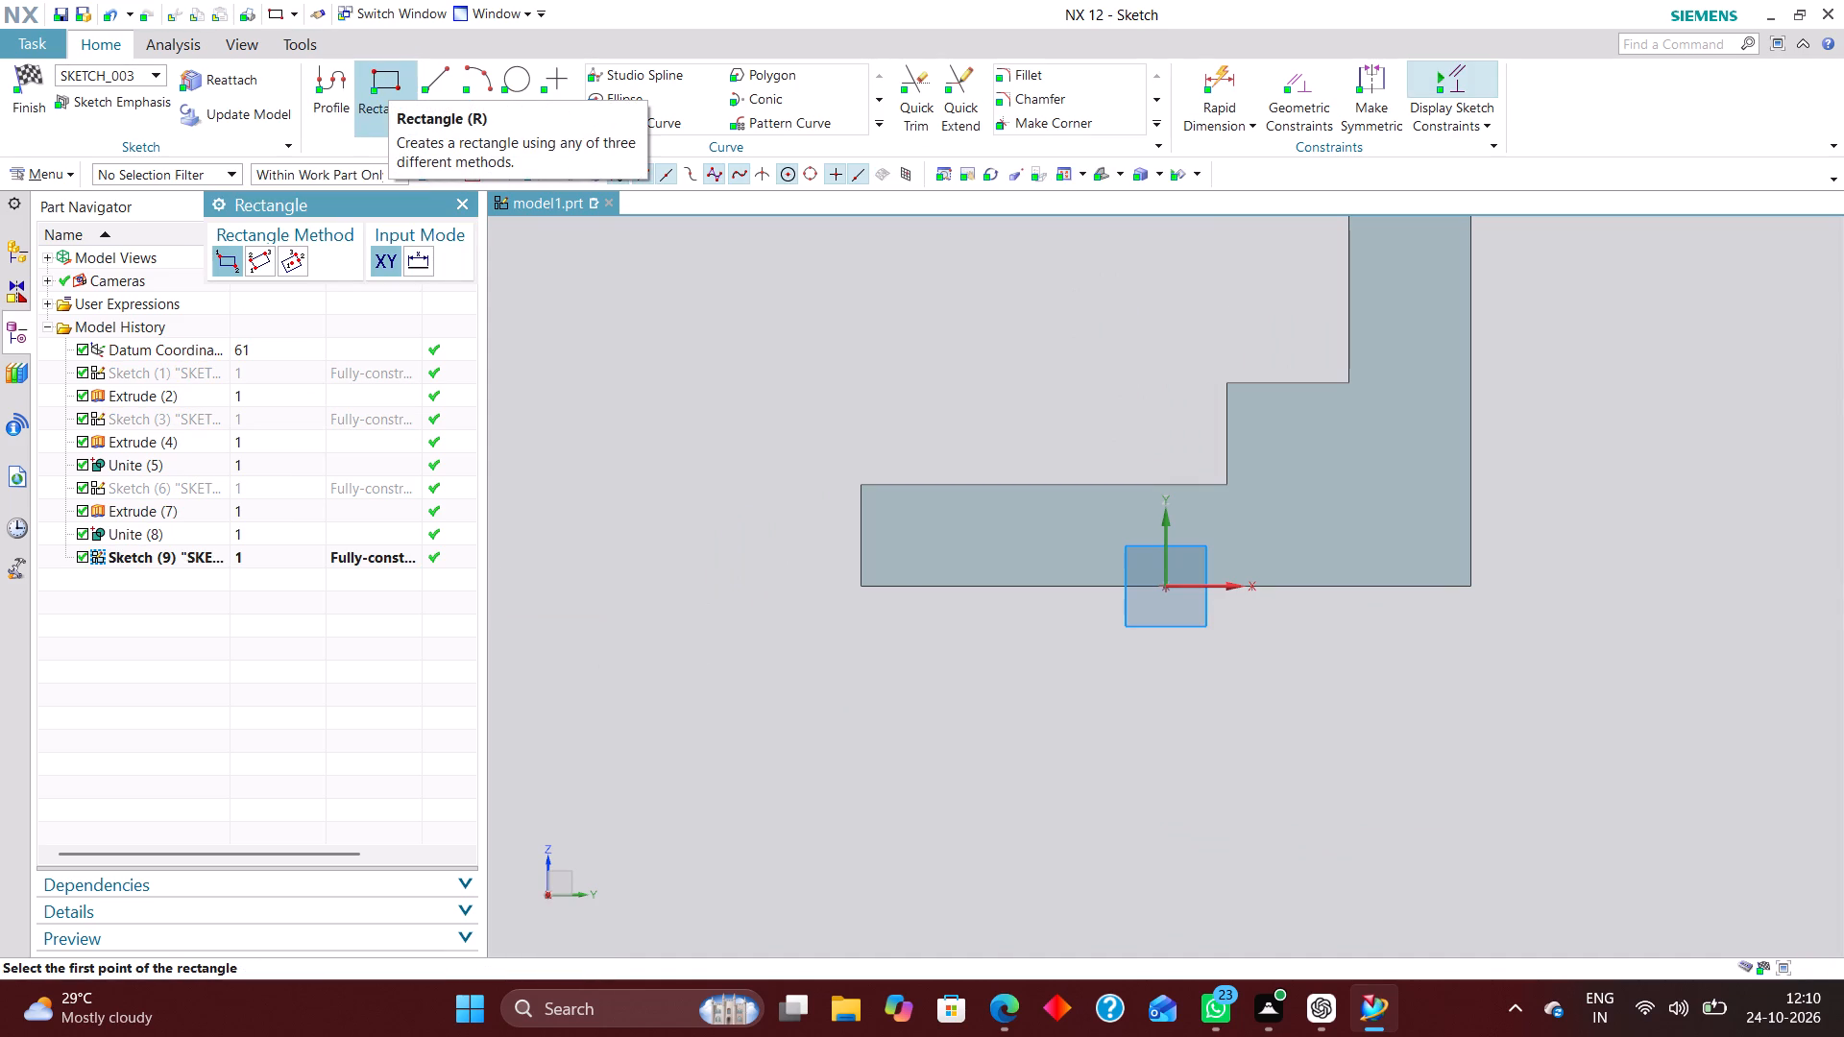
left_click(846, 313)
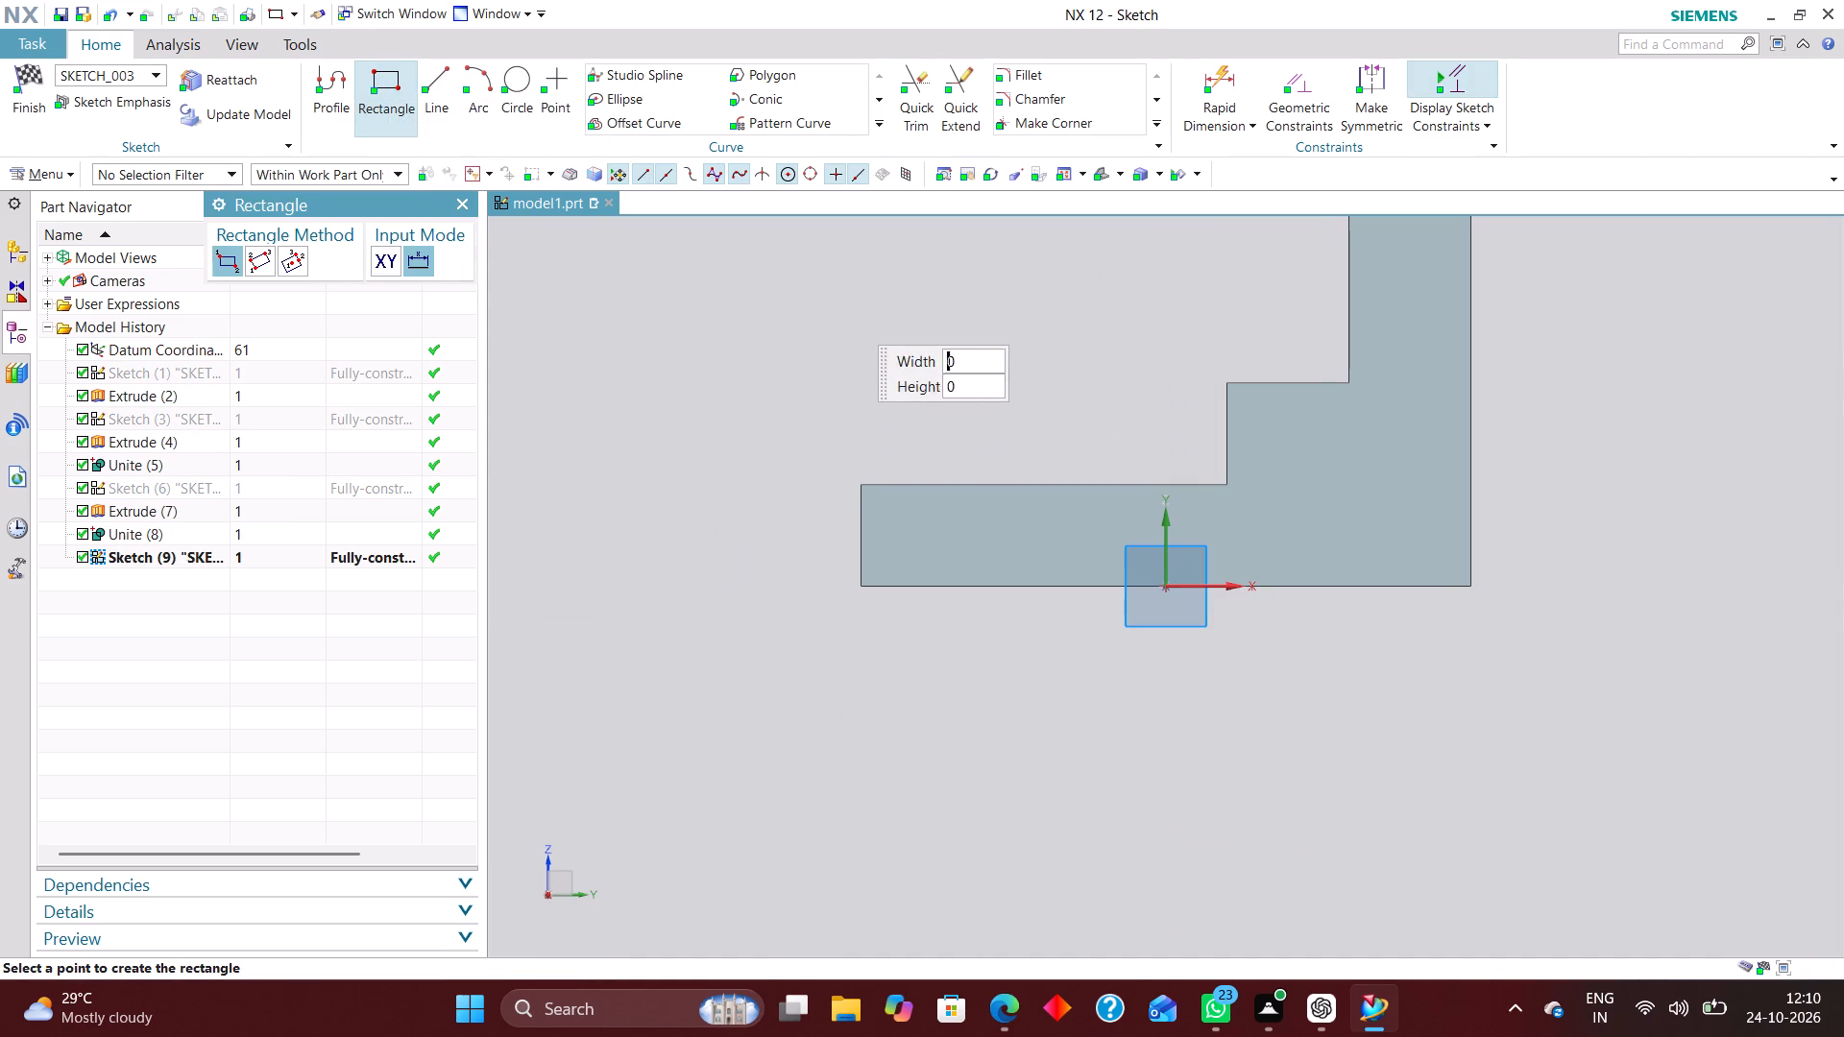
left_click(972, 389)
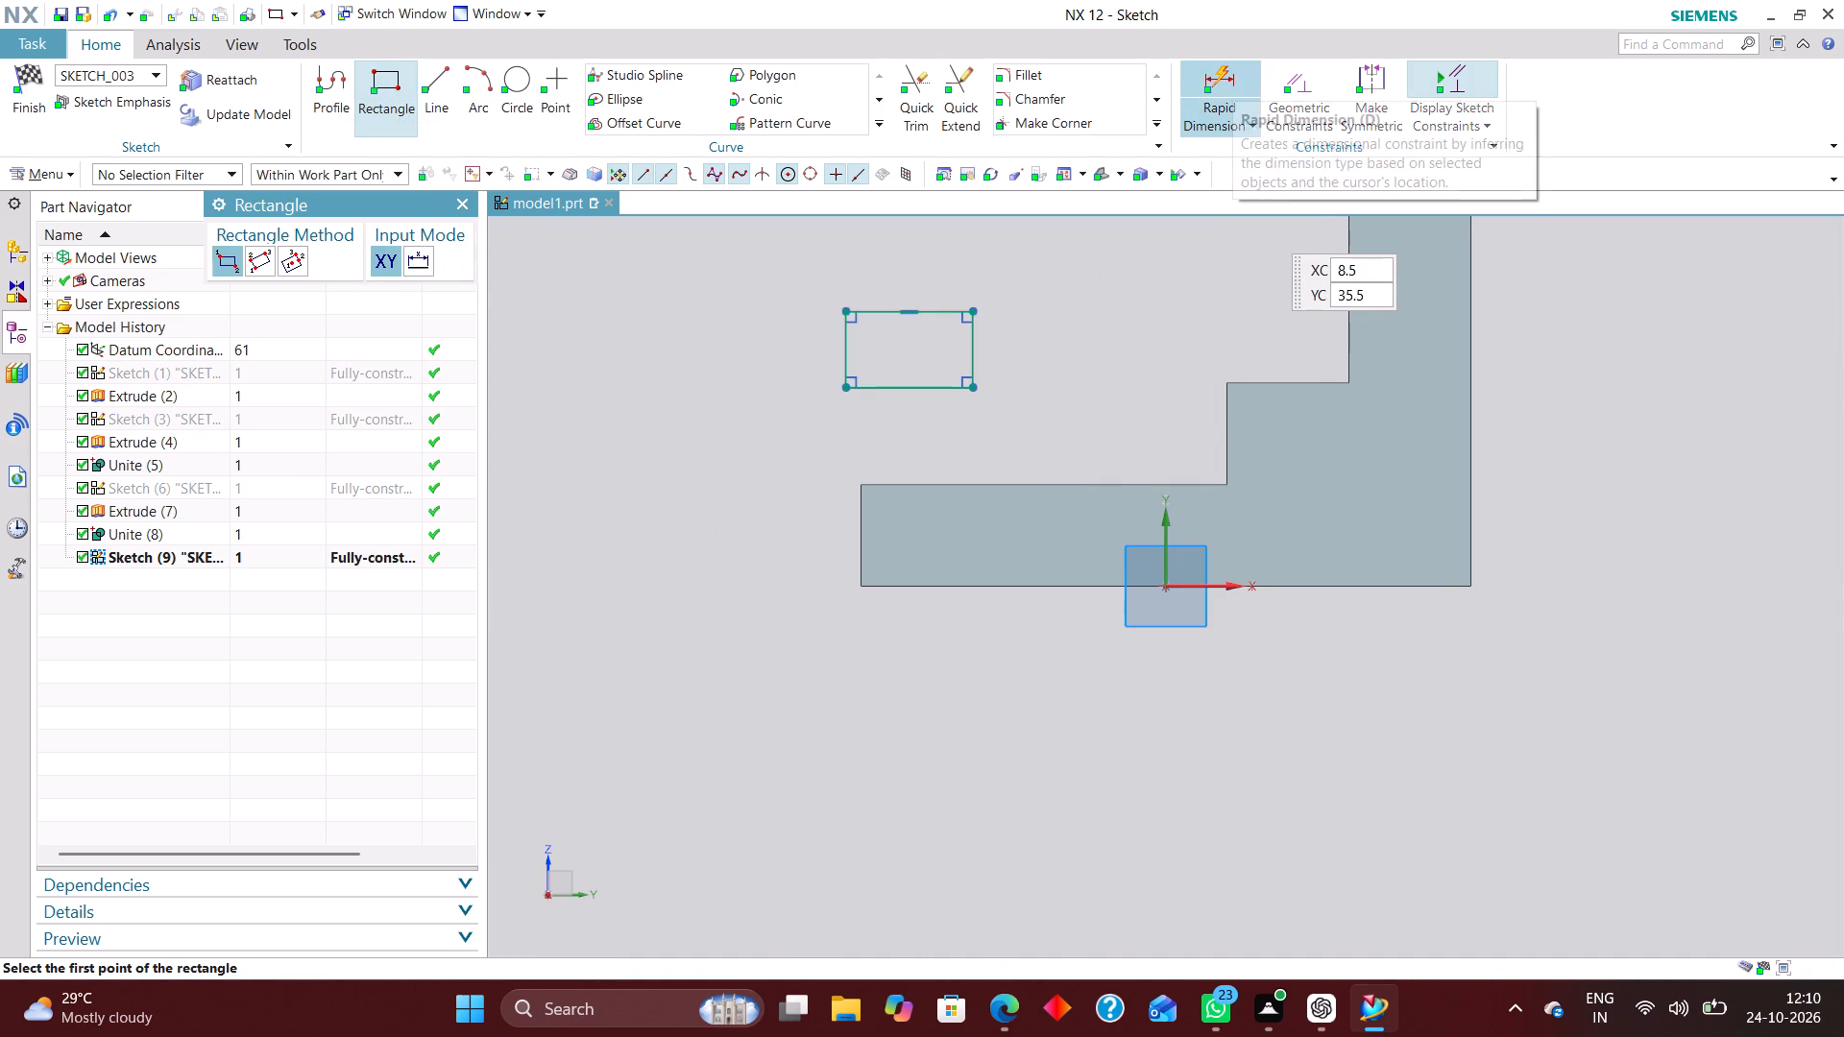
Dimension the rectangle's width as 16 mm.
left_click(1232, 78)
left_click(934, 312)
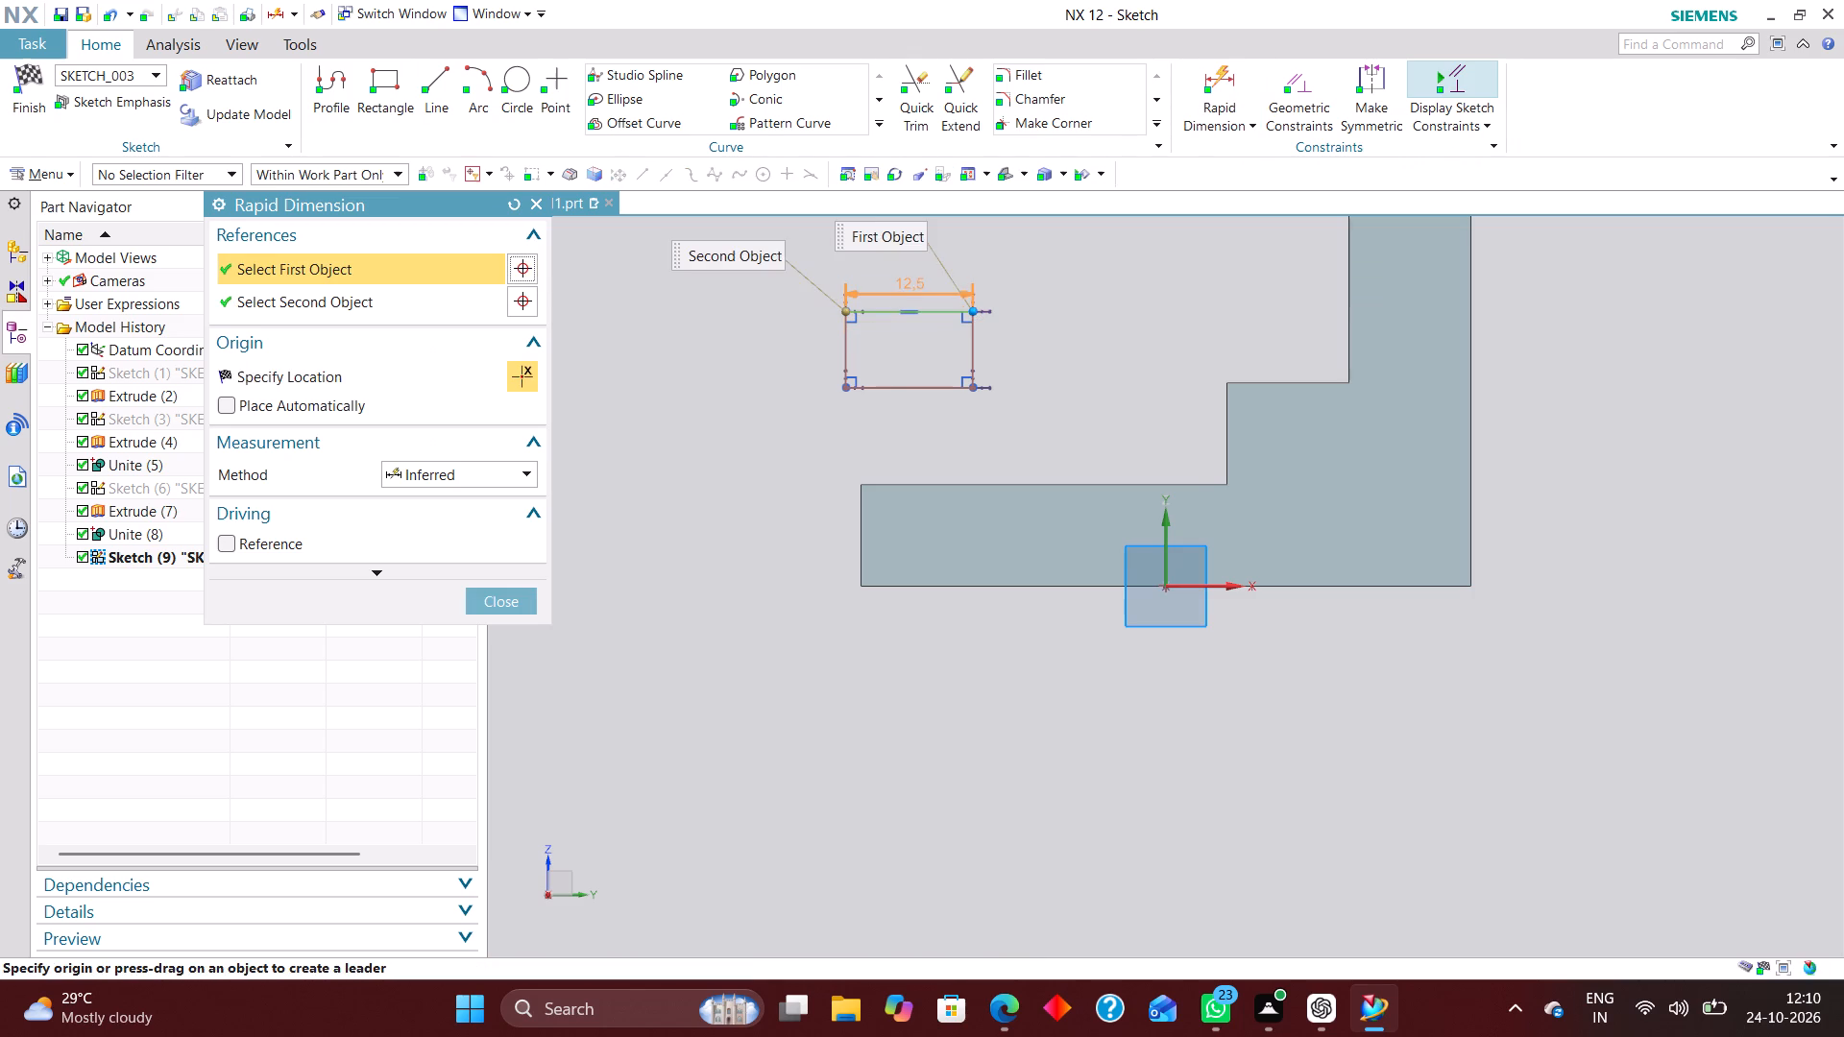
left_click(907, 266)
type("16")
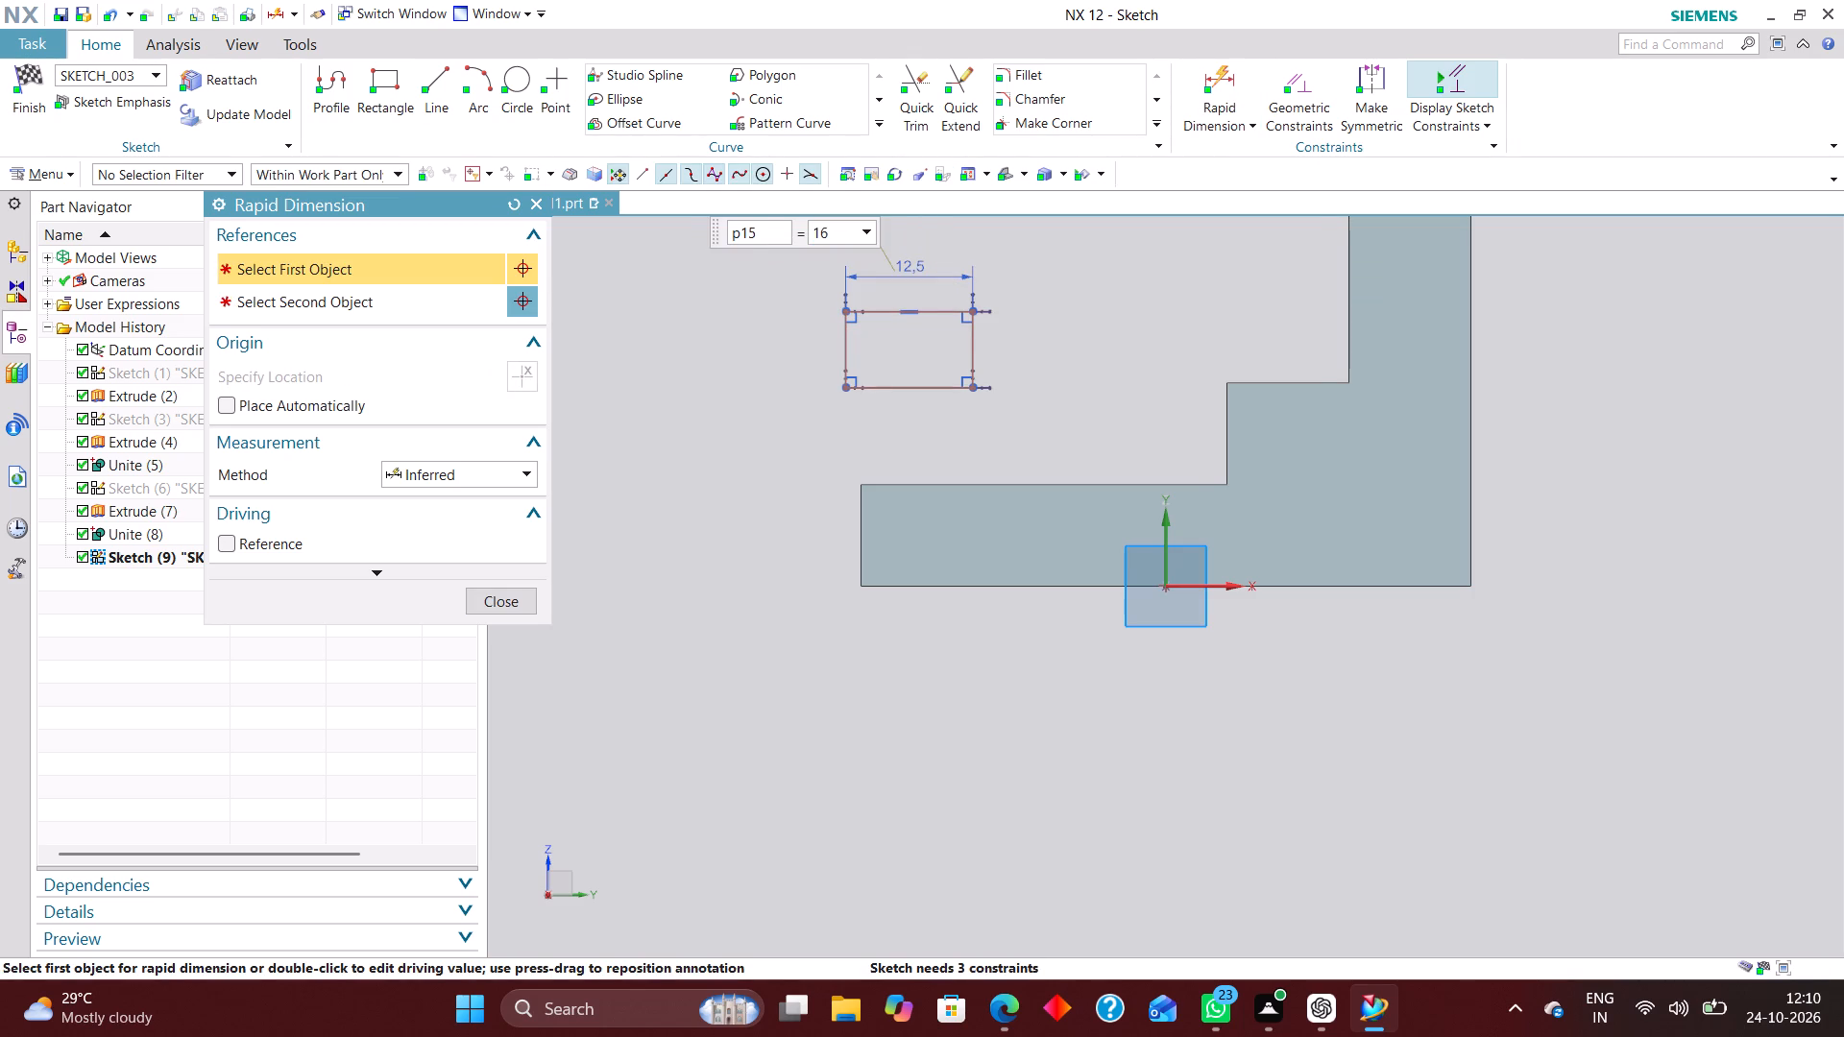
key("Return")
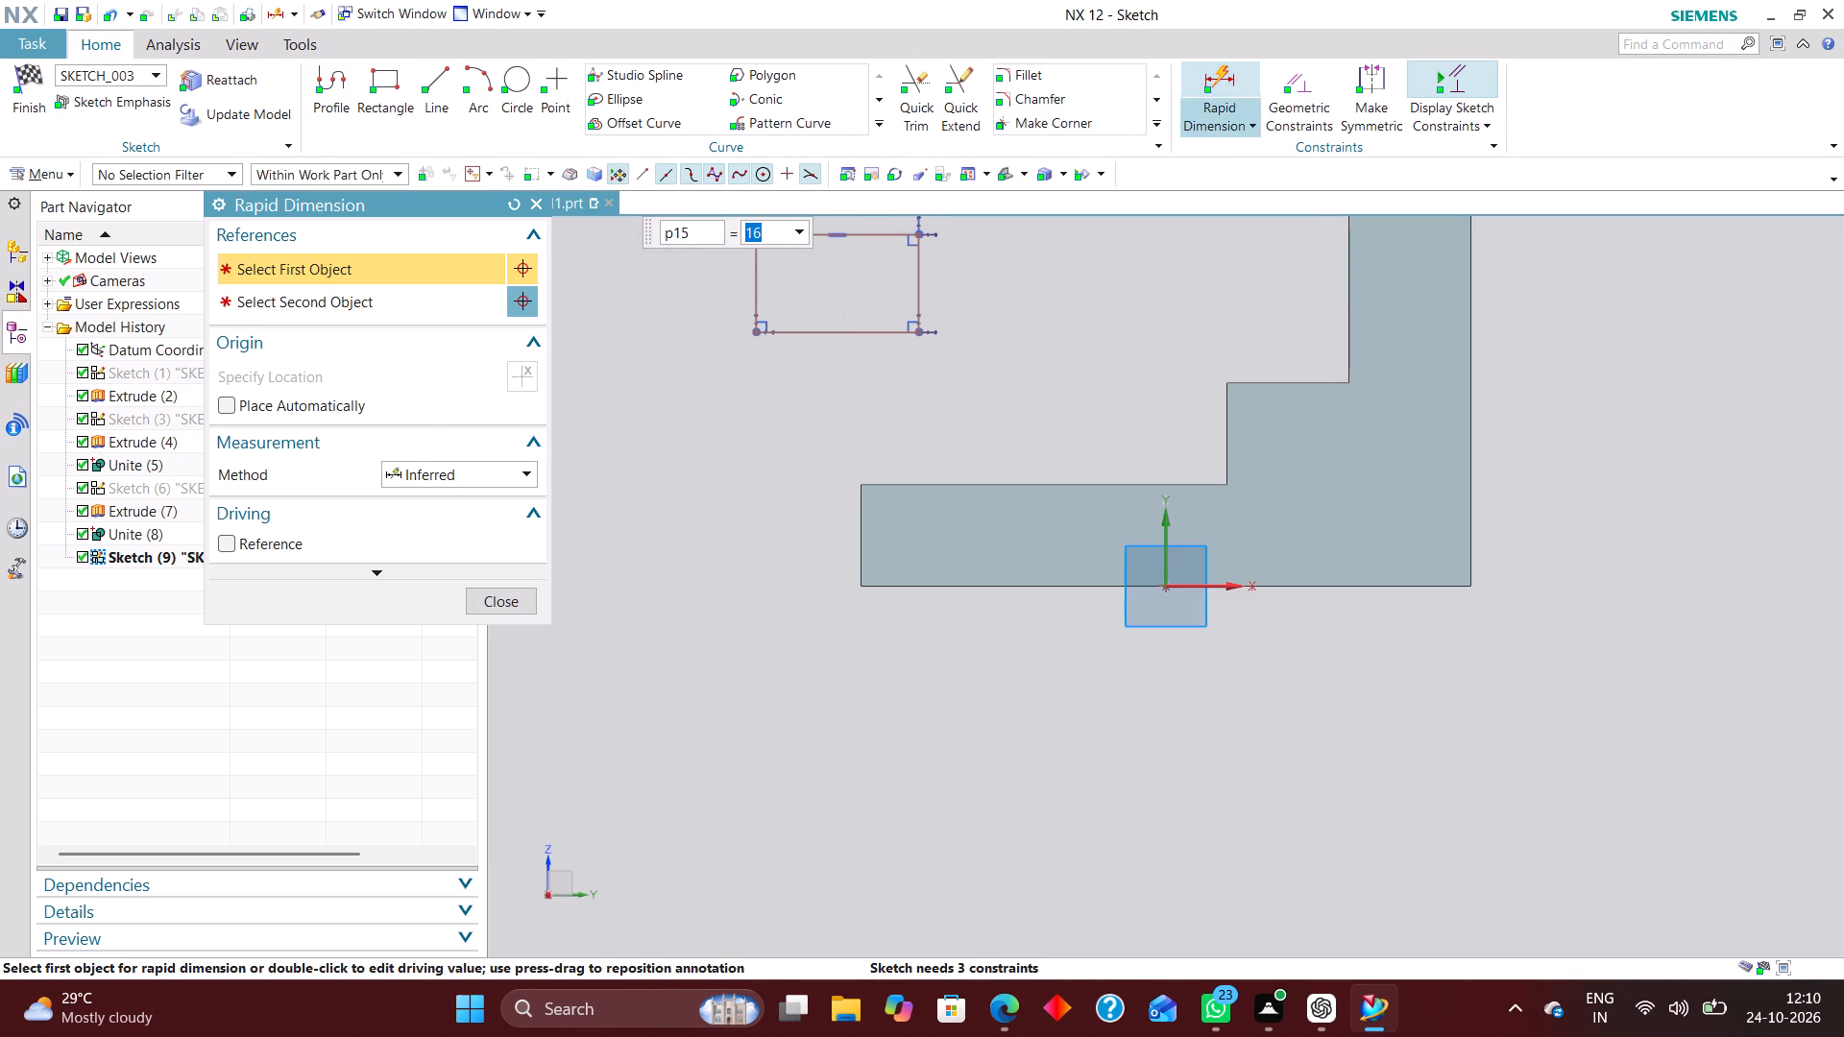
Dimension the rectangle's vertical side farthest from the upright at 30 mm from the sketch's vertical axis.
left_click(1209, 75)
left_click(752, 311)
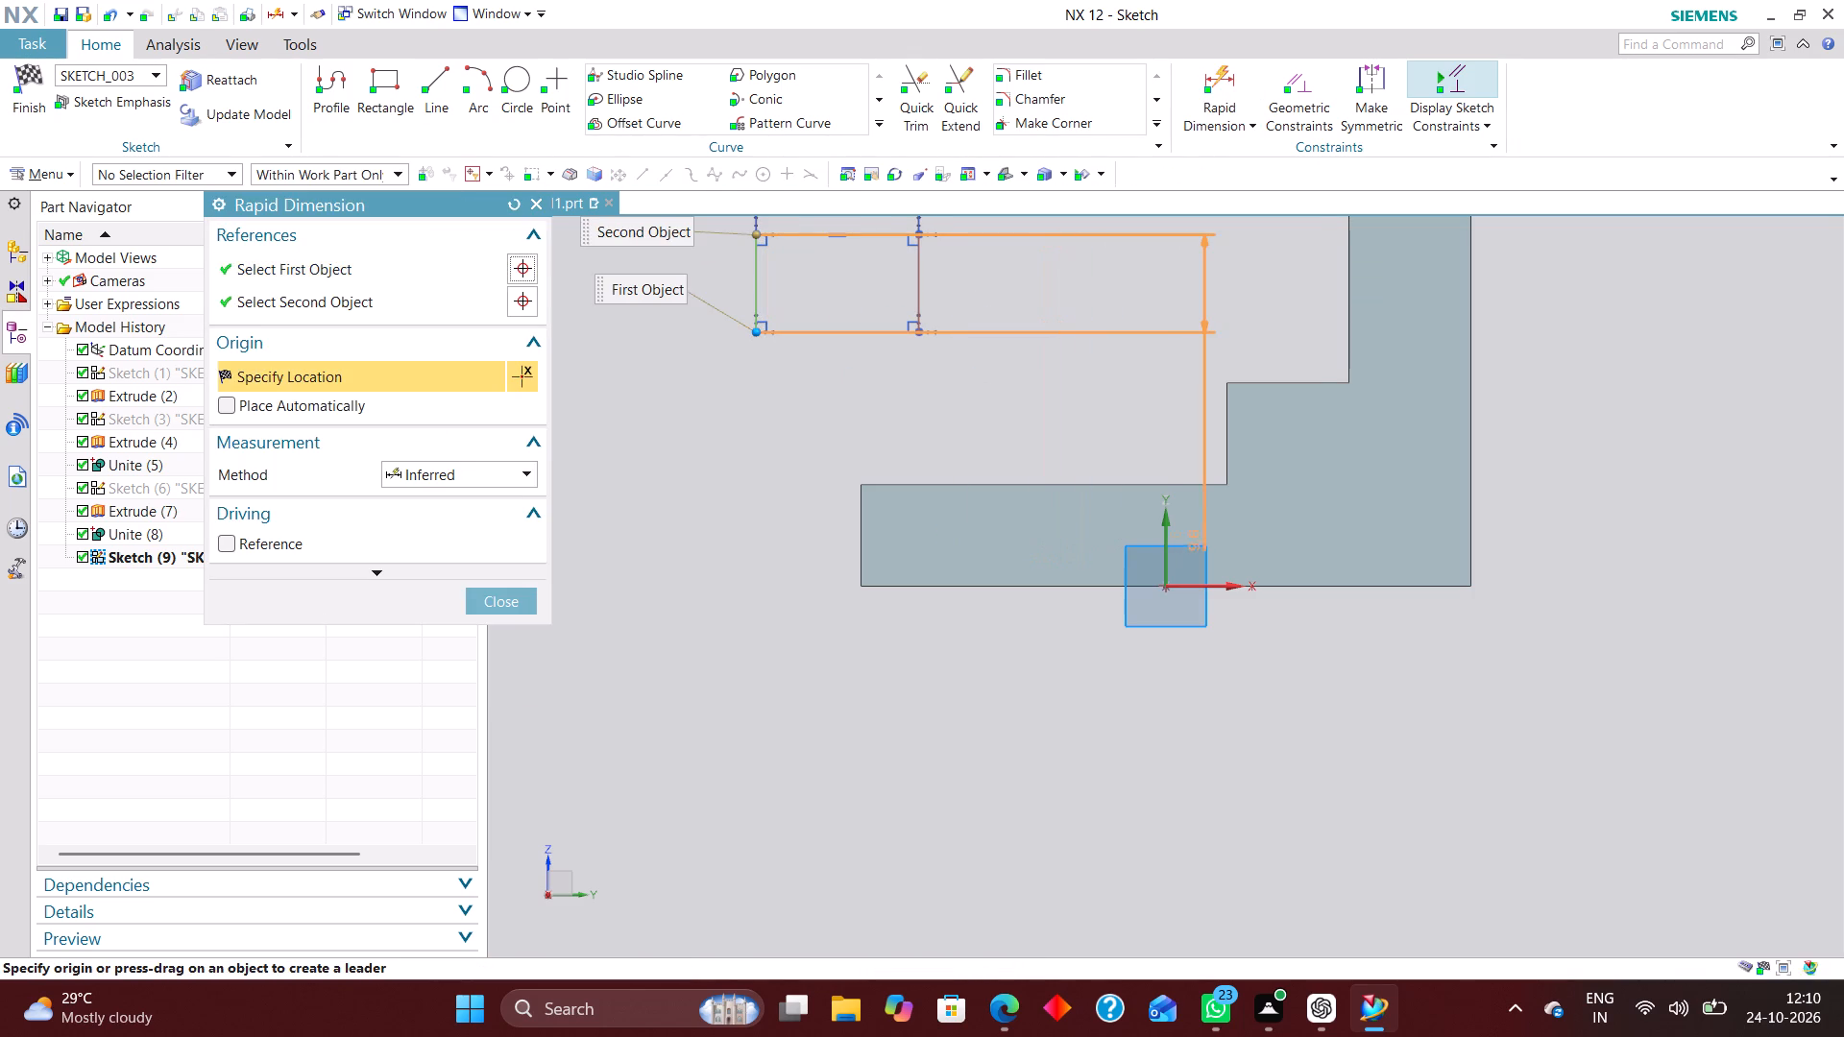
left_click(1169, 543)
left_click(983, 749)
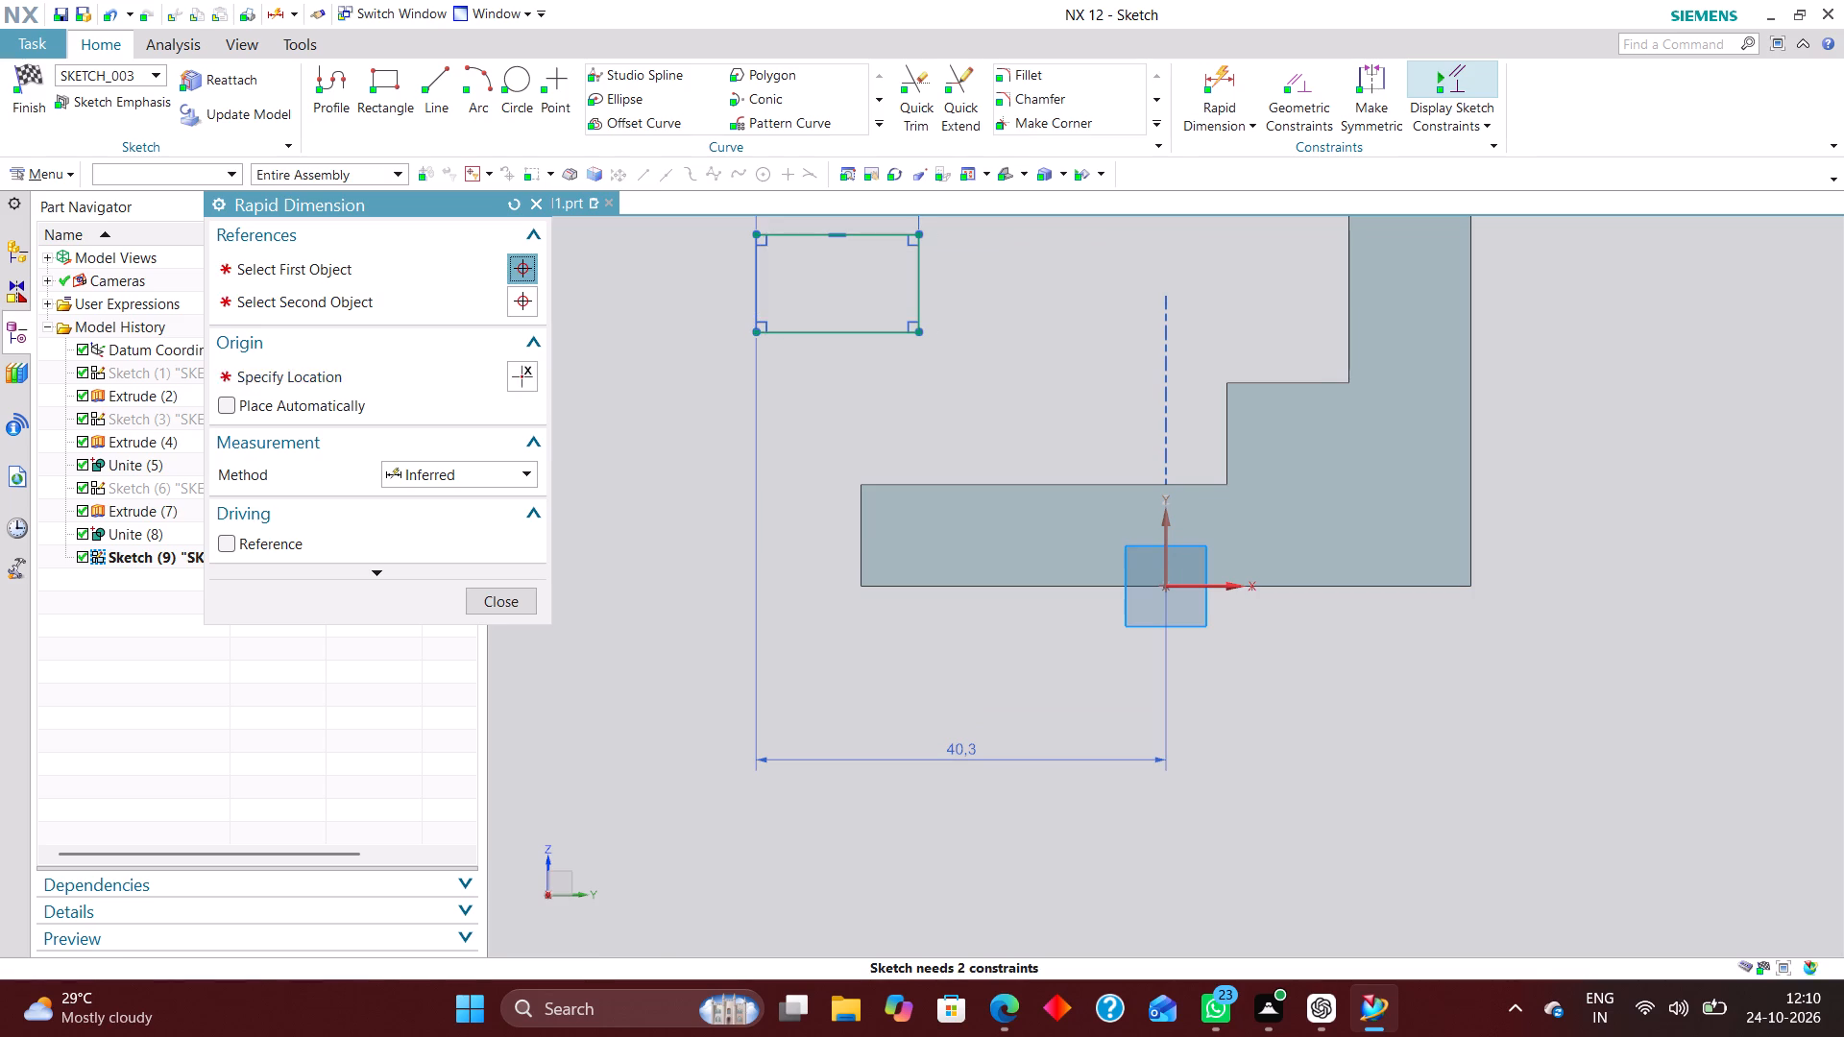
type("30")
key("Return")
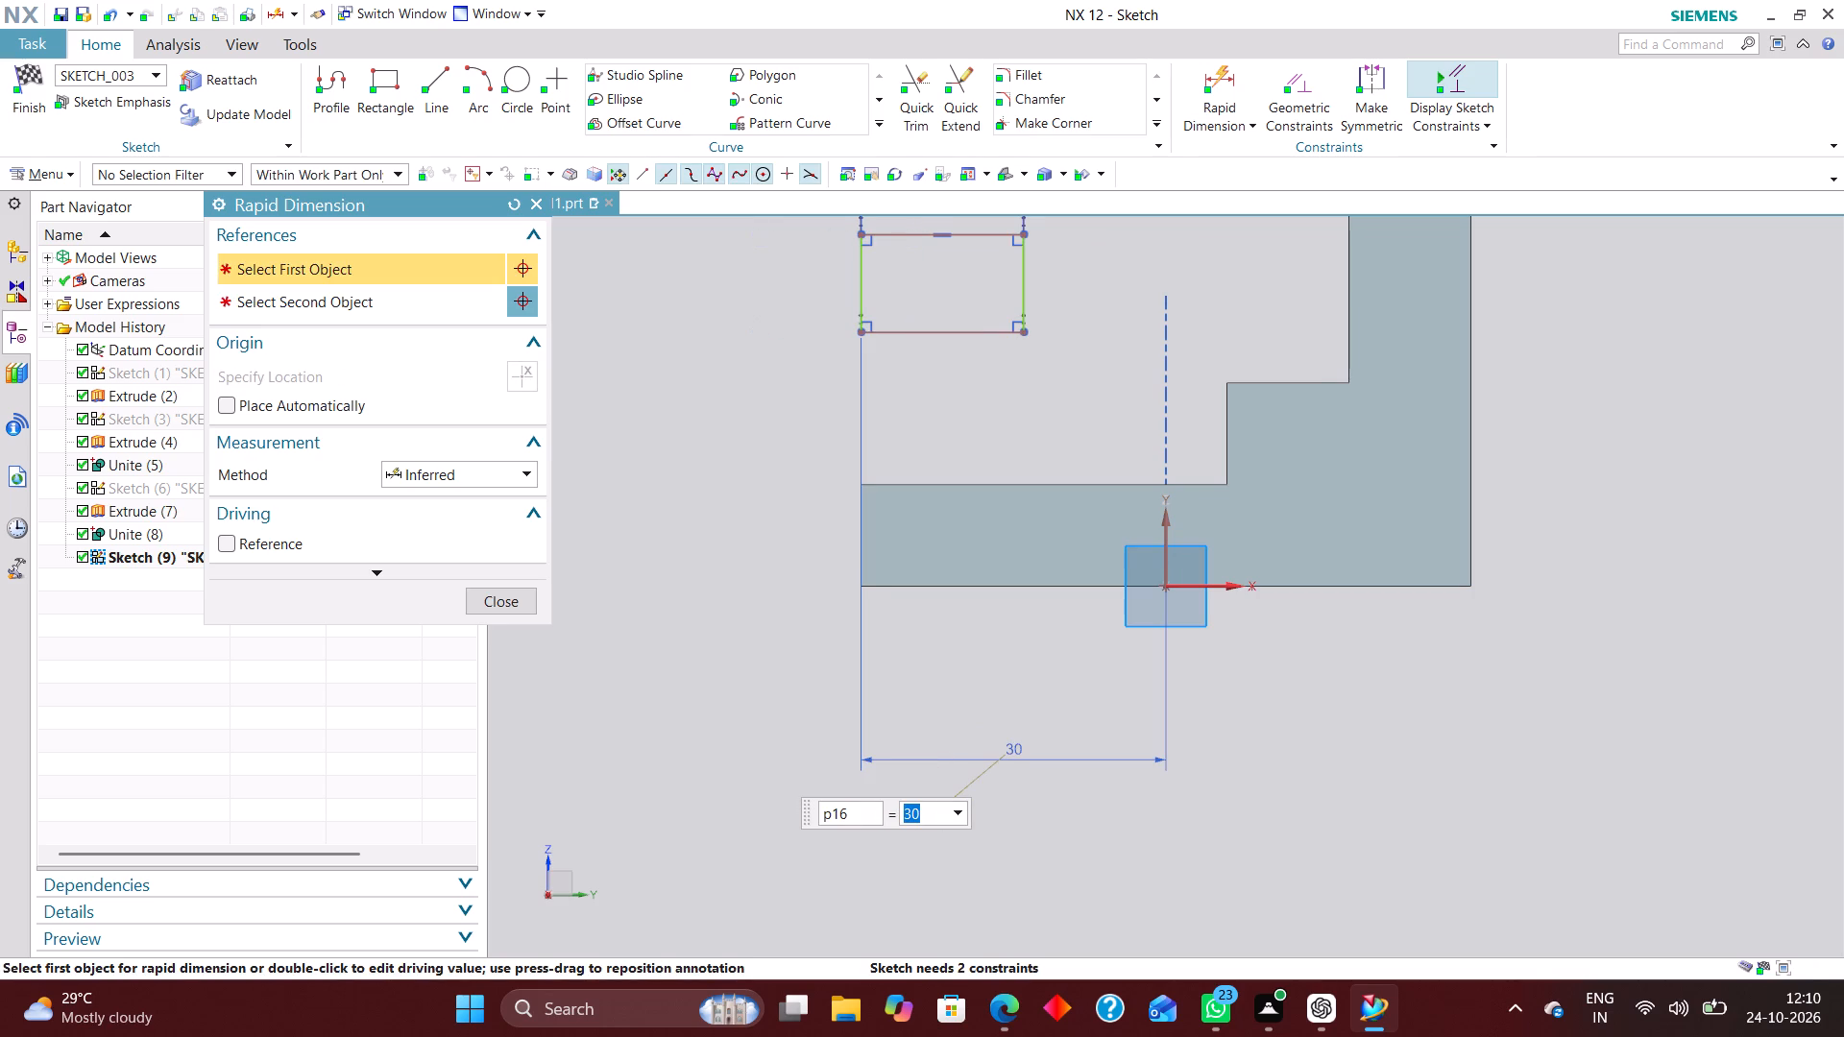
Dimension the rectangle's height as 20 mm.
scroll(1035, 813, "down", 1)
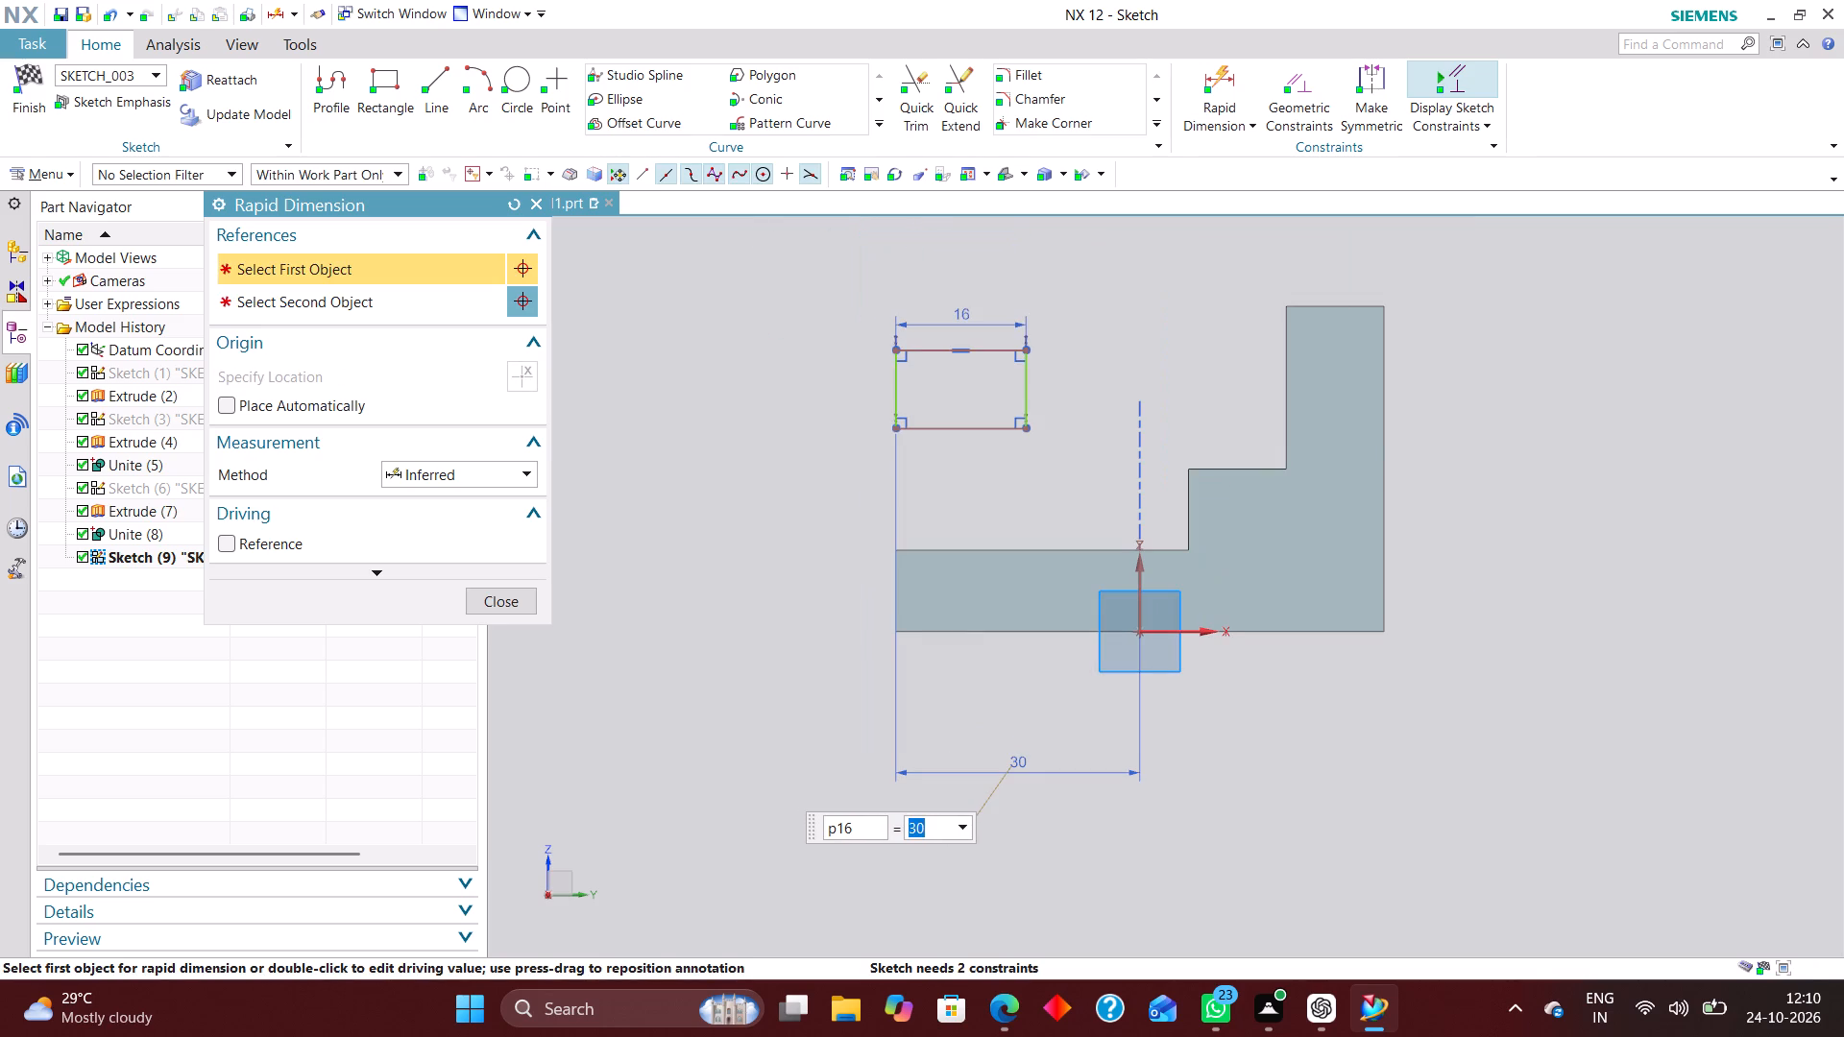
scroll(876, 404, "up", 3)
left_click(913, 412)
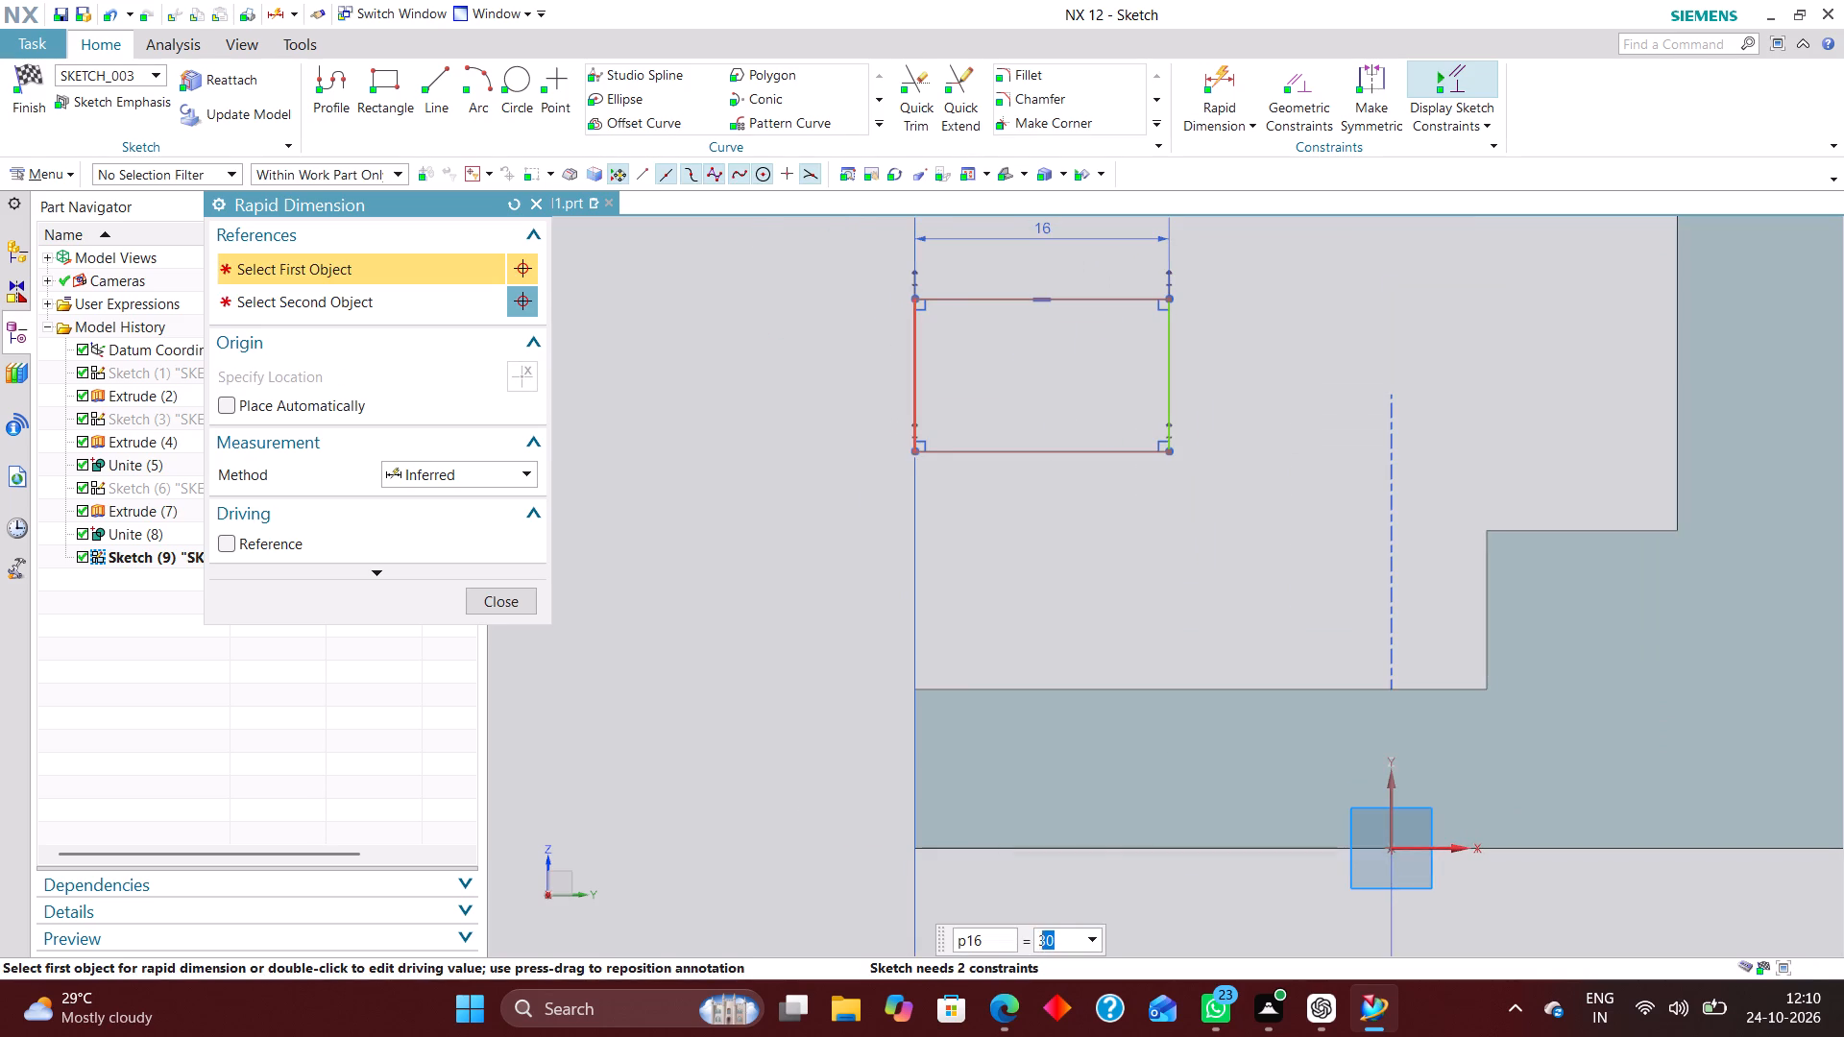
left_click(803, 370)
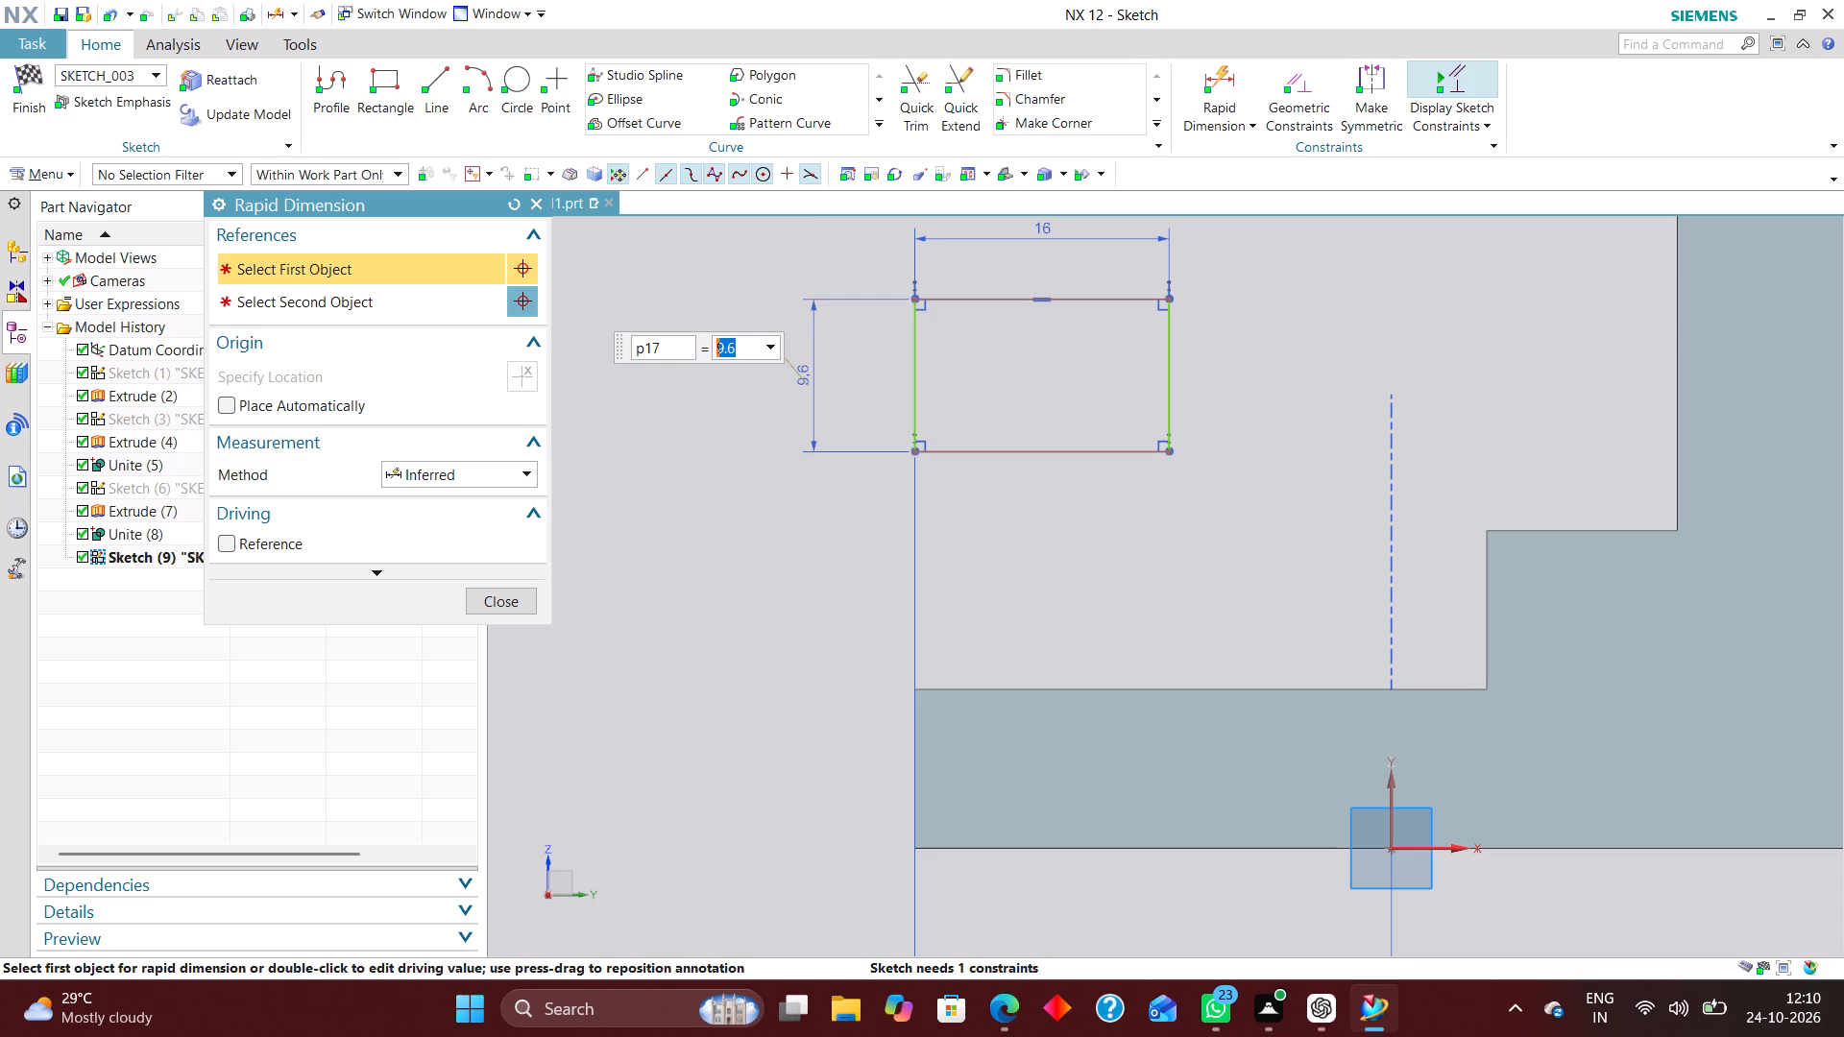
type("20")
key("Return")
Constrain the rectangle's bottom edge onto the sketch's horizontal axis and finish the sketch.
scroll(627, 546, "down", 3)
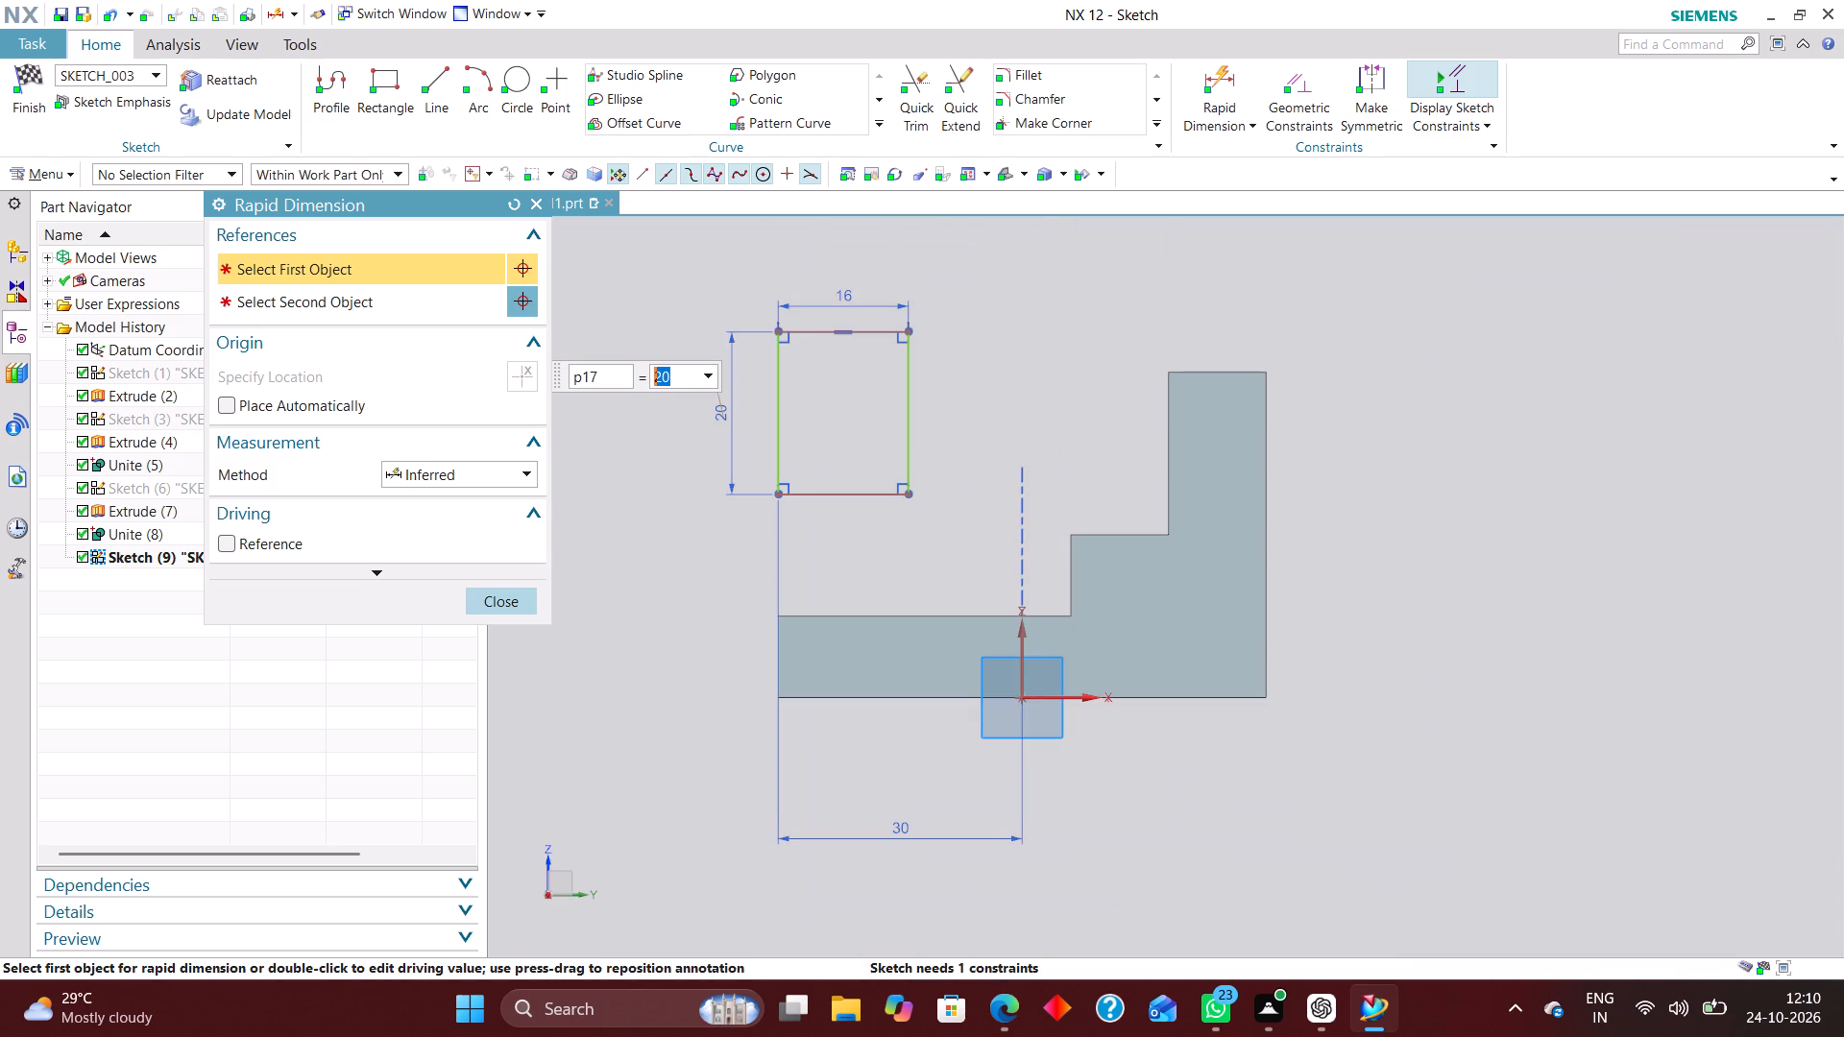
left_click(1298, 66)
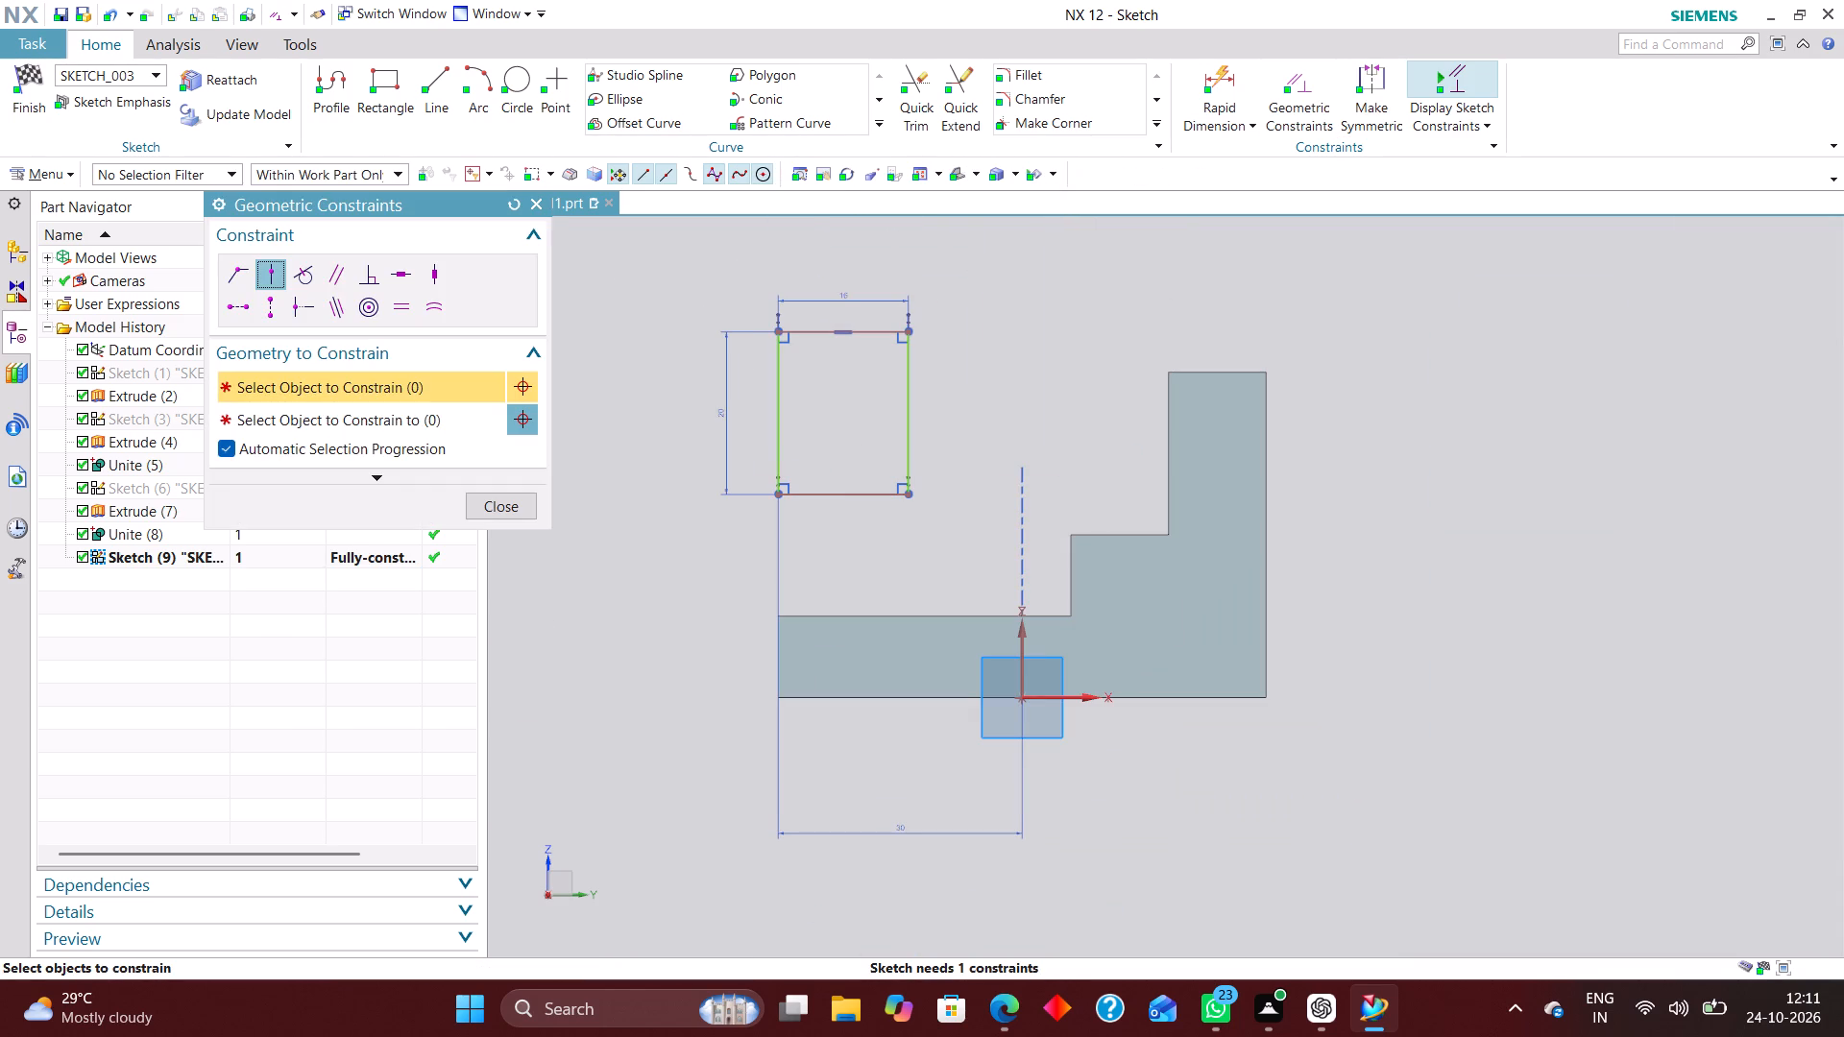
left_click(846, 494)
left_click(1066, 695)
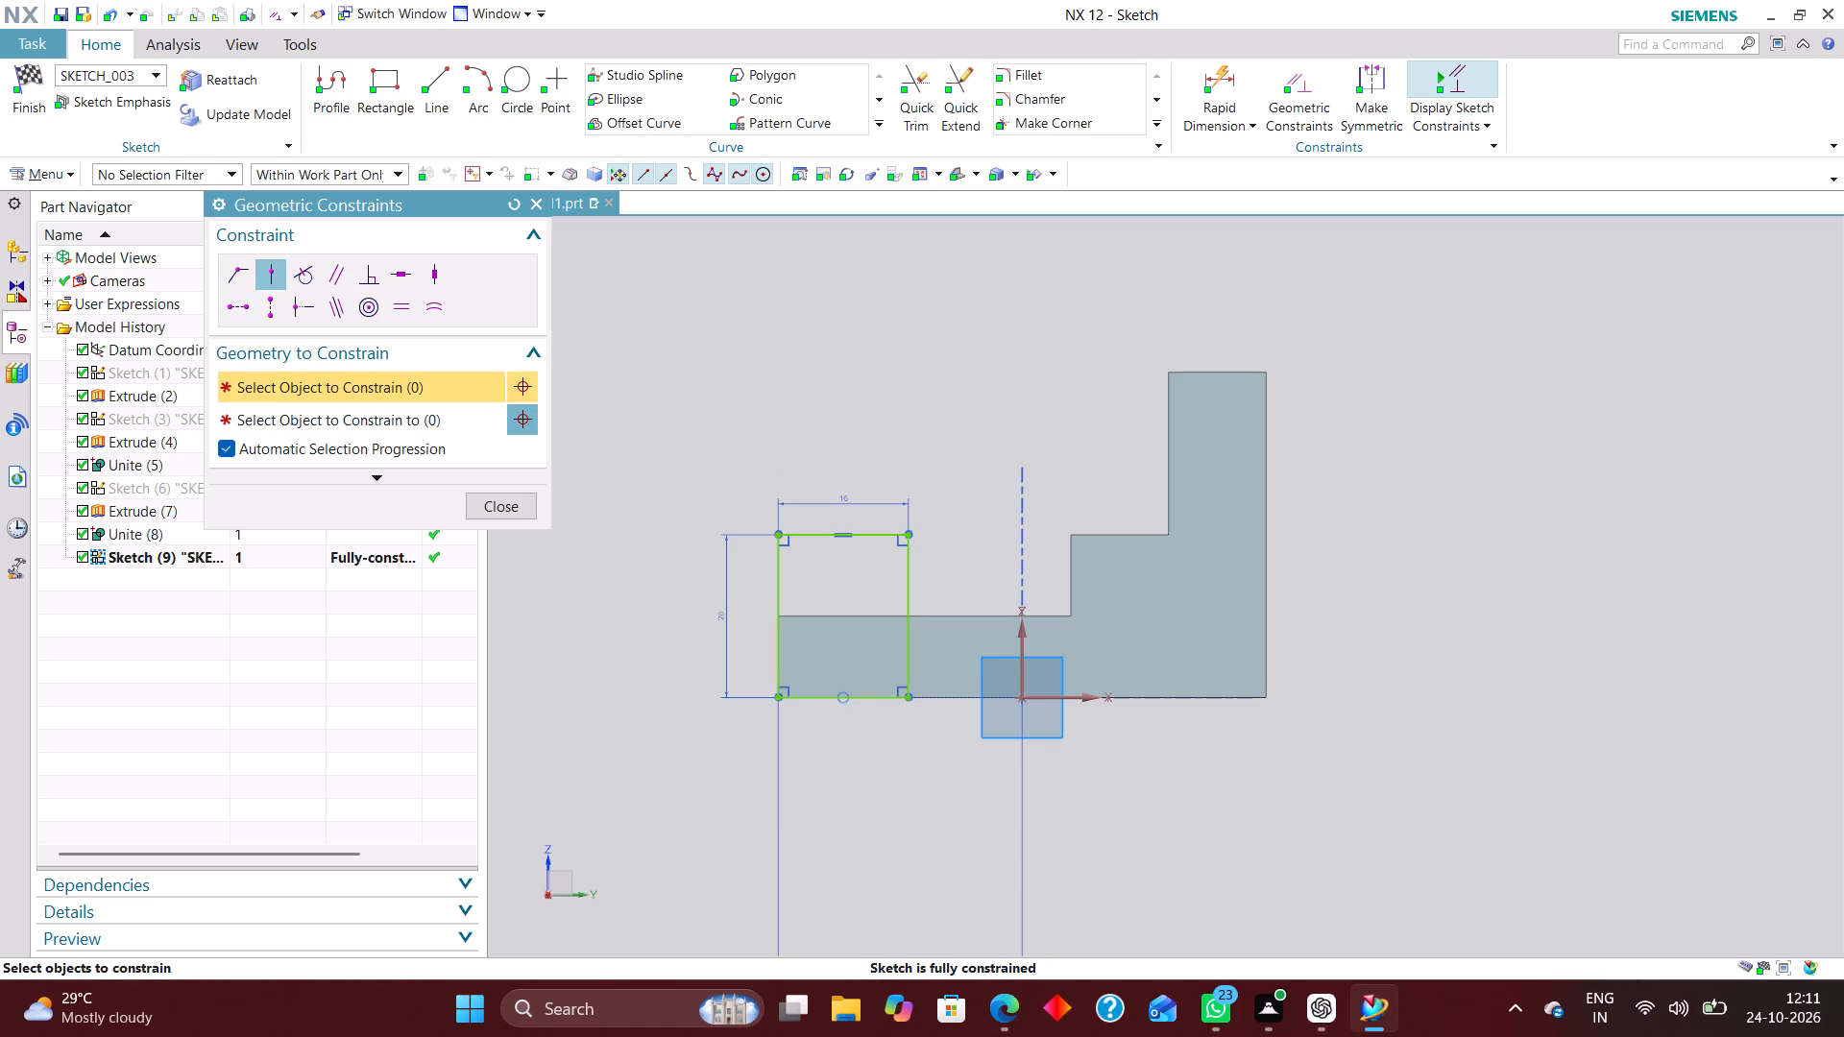
left_click(475, 500)
left_click(35, 70)
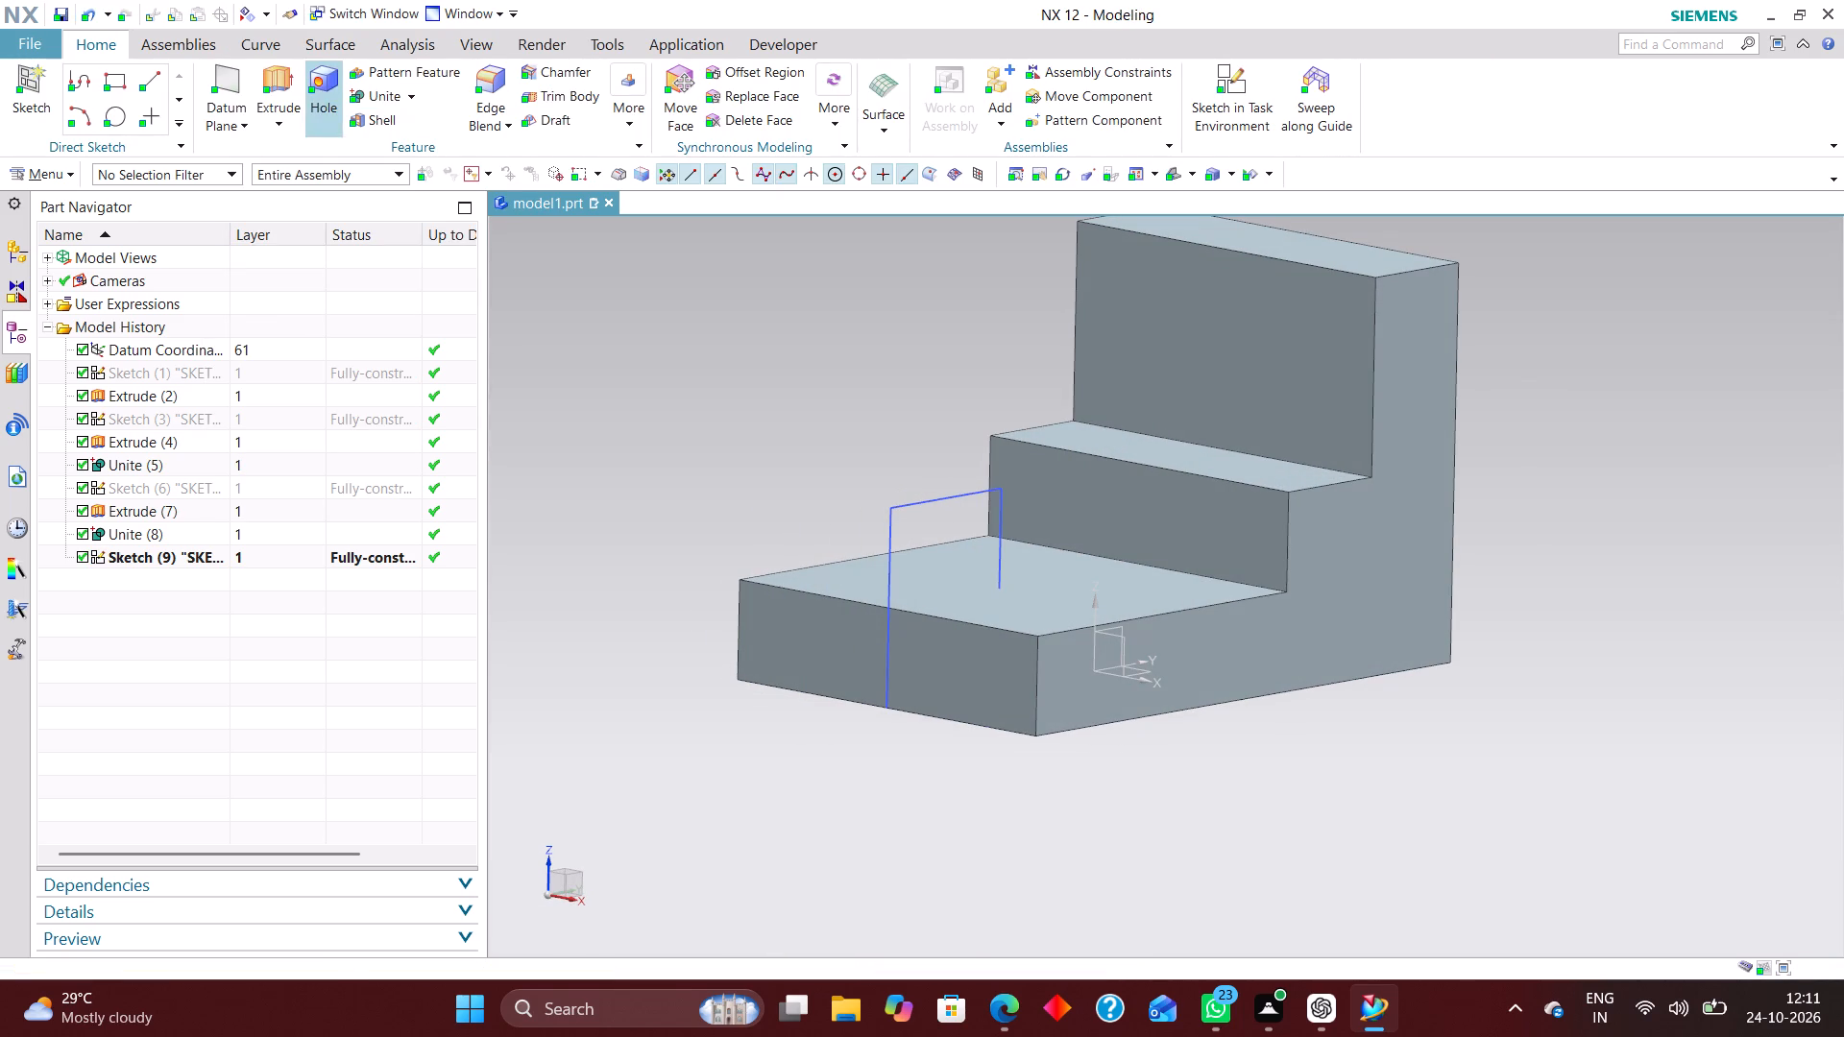
Extrude the 16 mm by 20 mm rectangle sketch symmetrically with a distance of 20 mm and no Boolean.
left_click(271, 72)
left_click(944, 497)
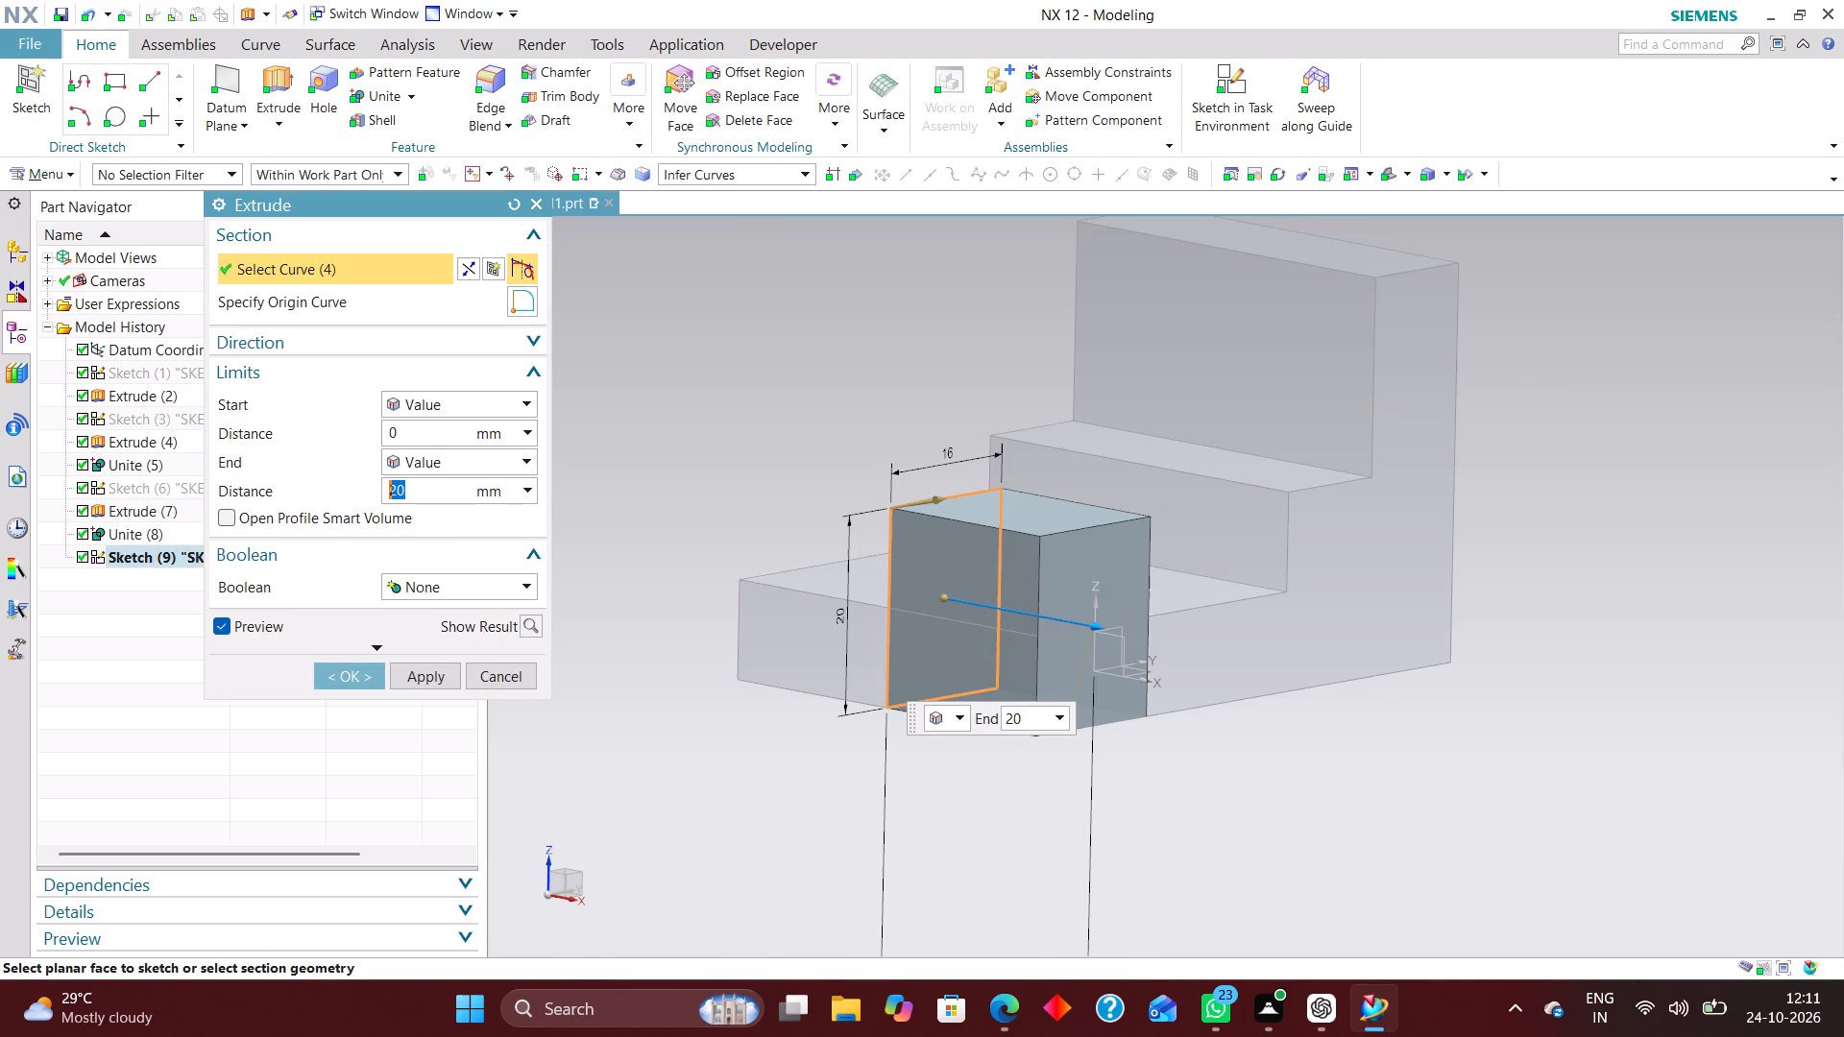
left_click(497, 402)
left_click(472, 443)
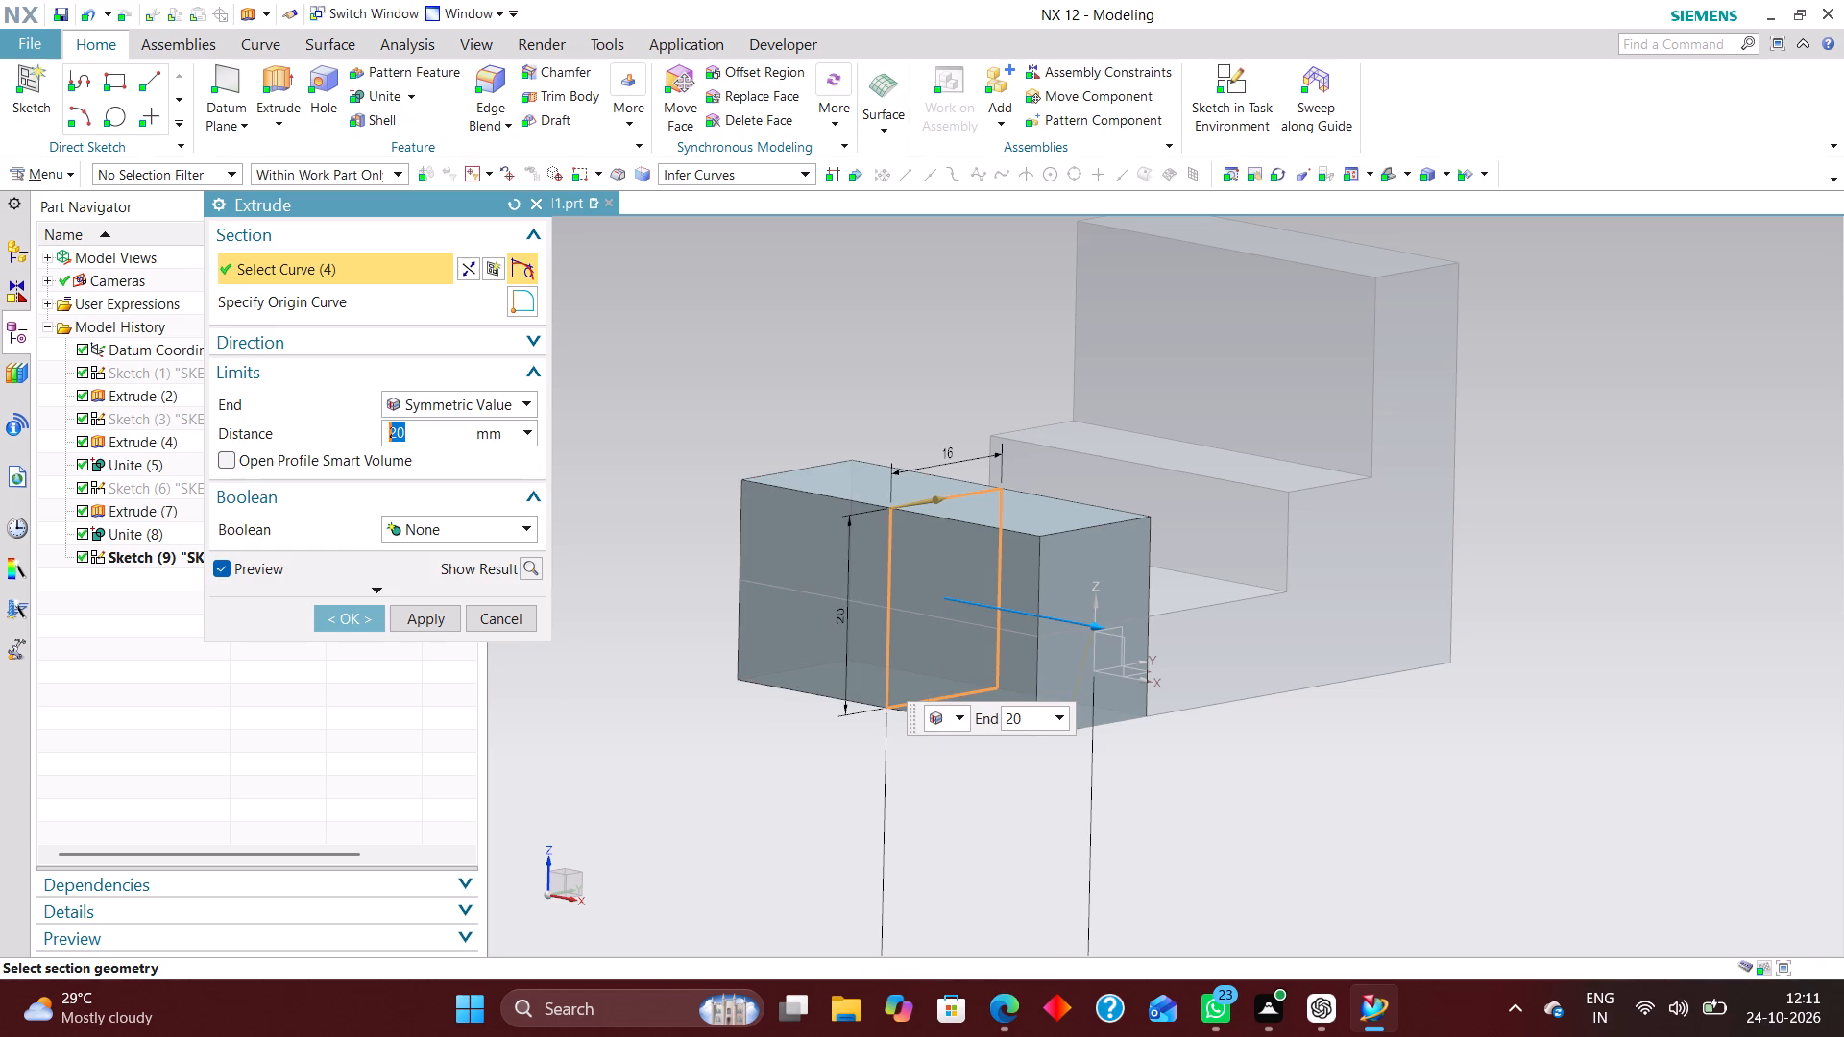
left_click(360, 620)
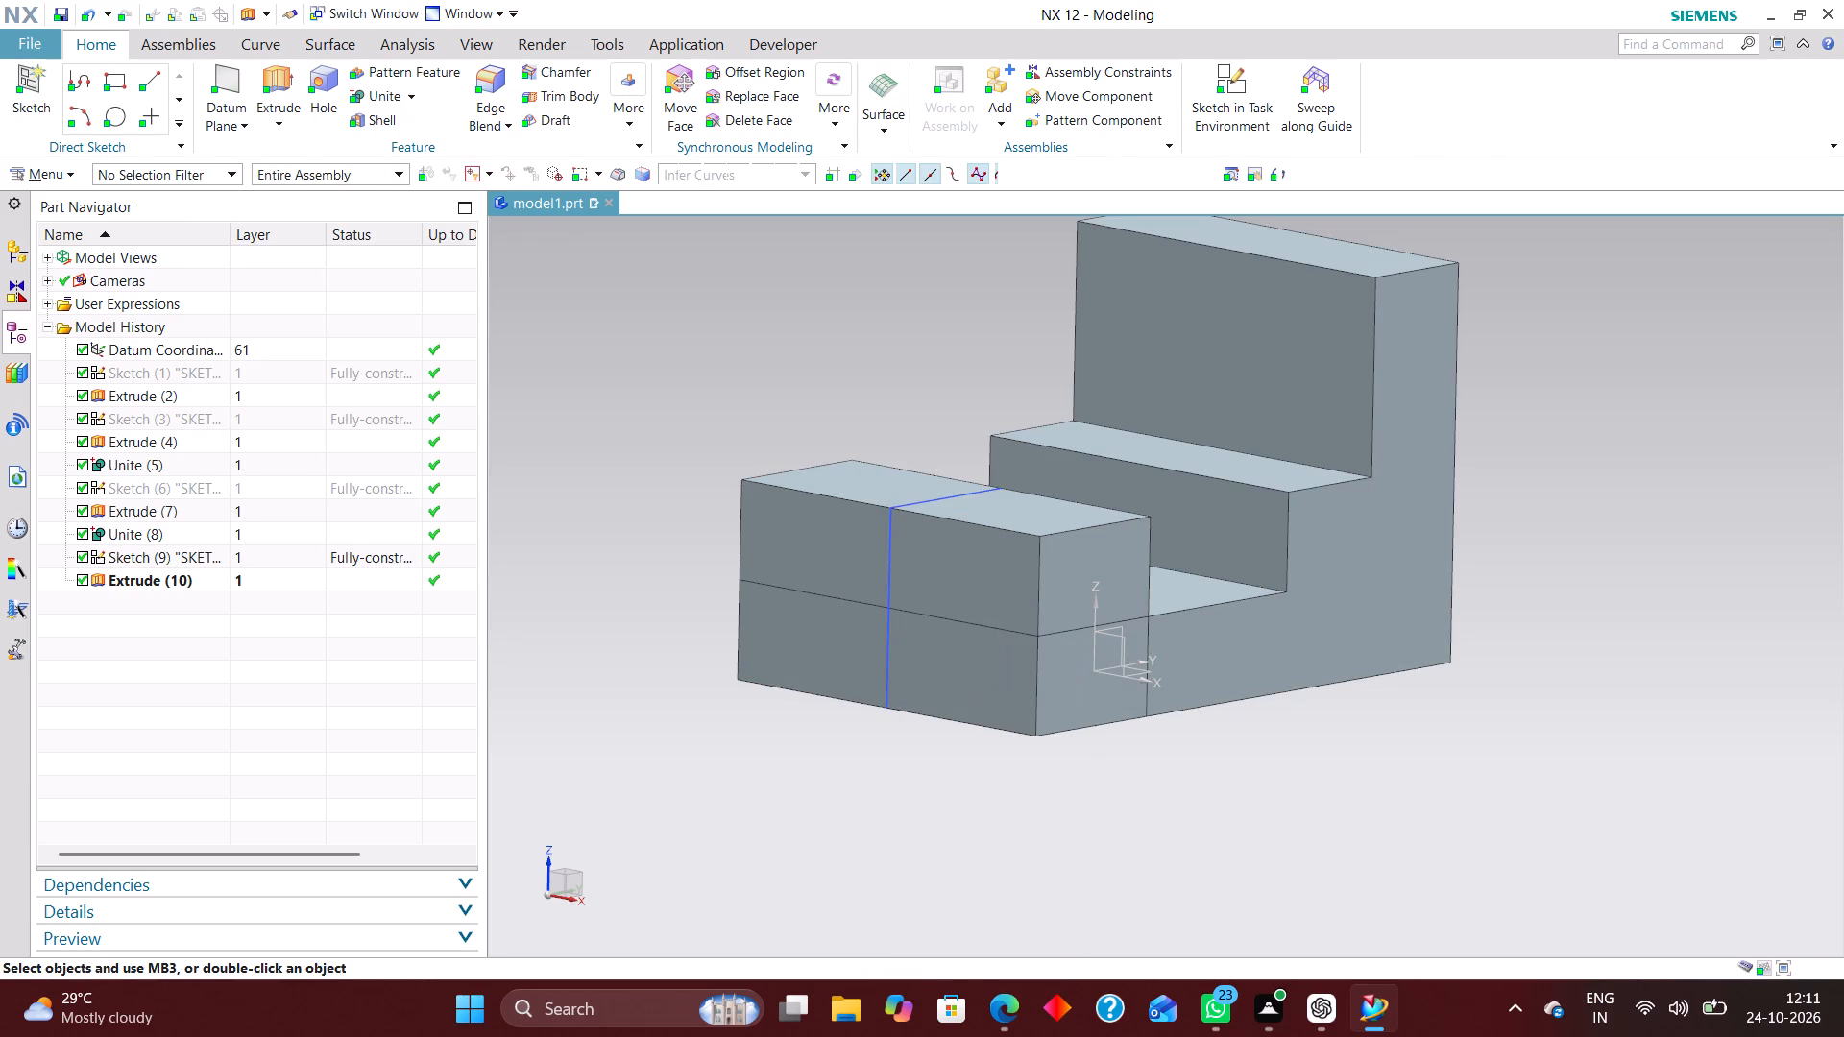
Unite the new front block with the stepped main body.
left_click(361, 100)
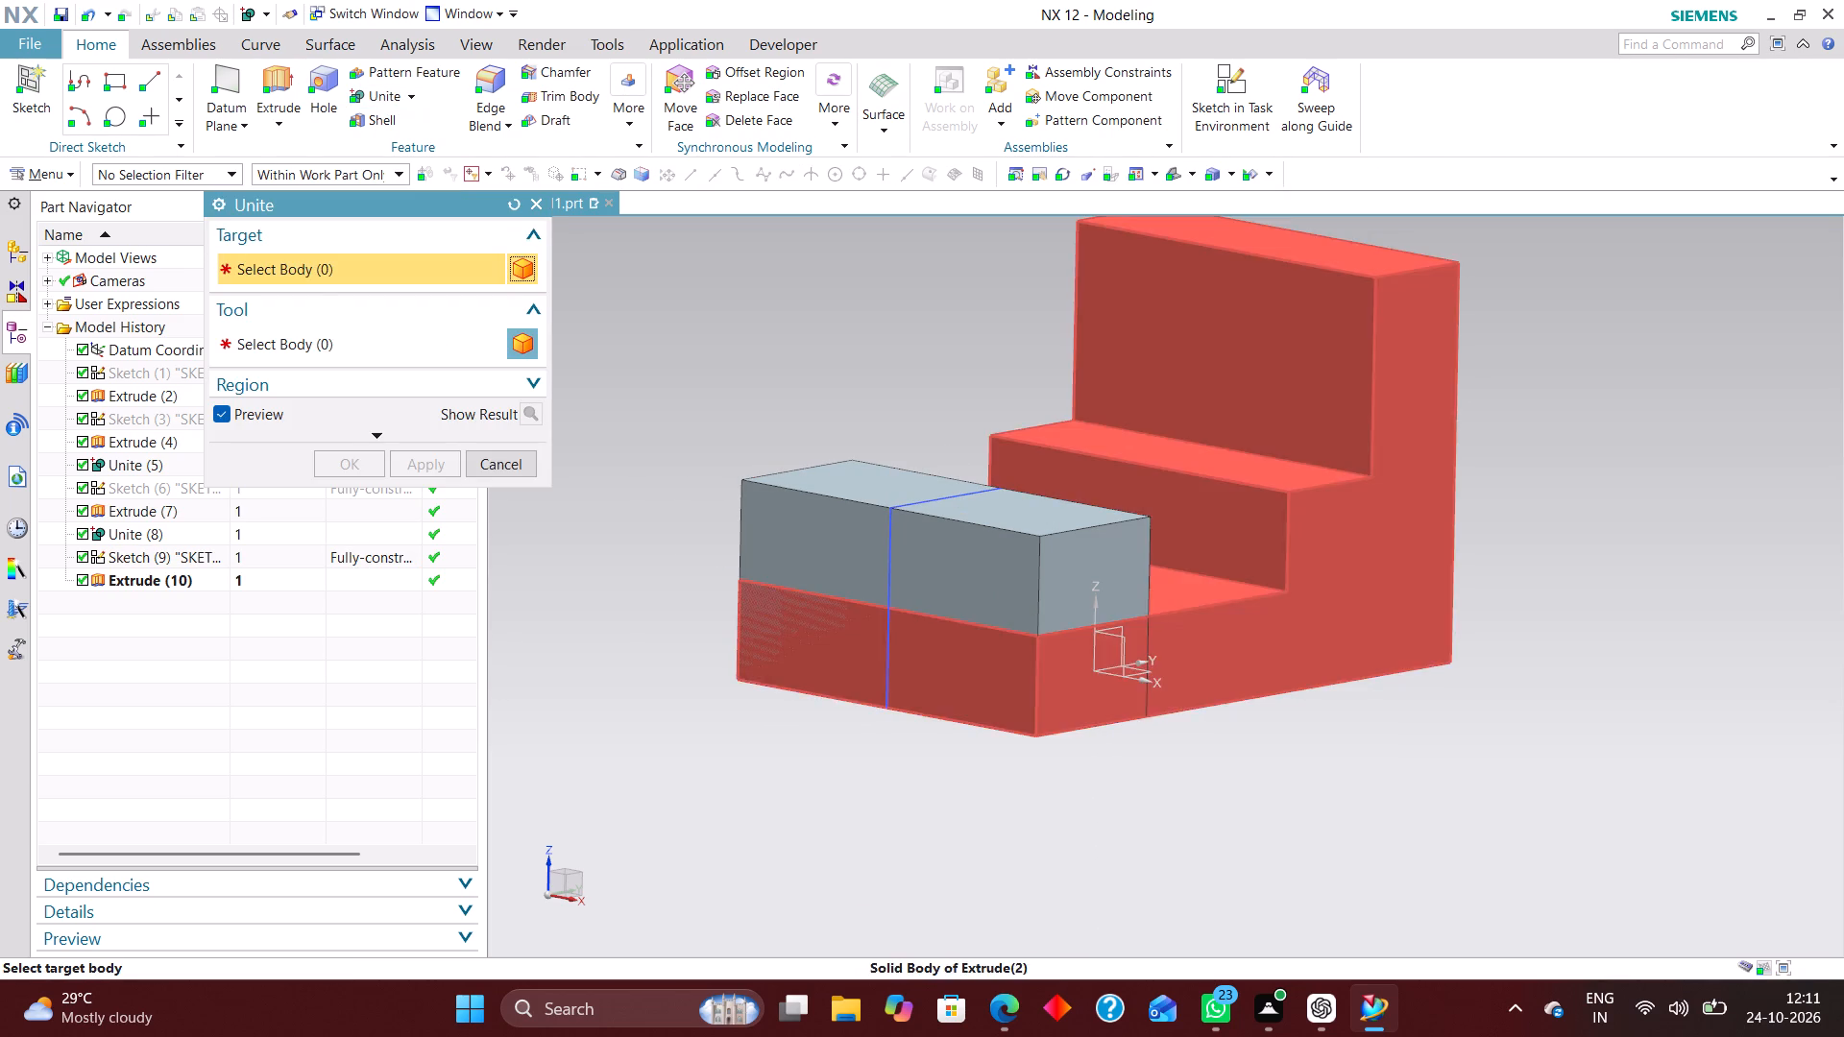
left_click(1339, 626)
left_click(1118, 593)
left_click(342, 466)
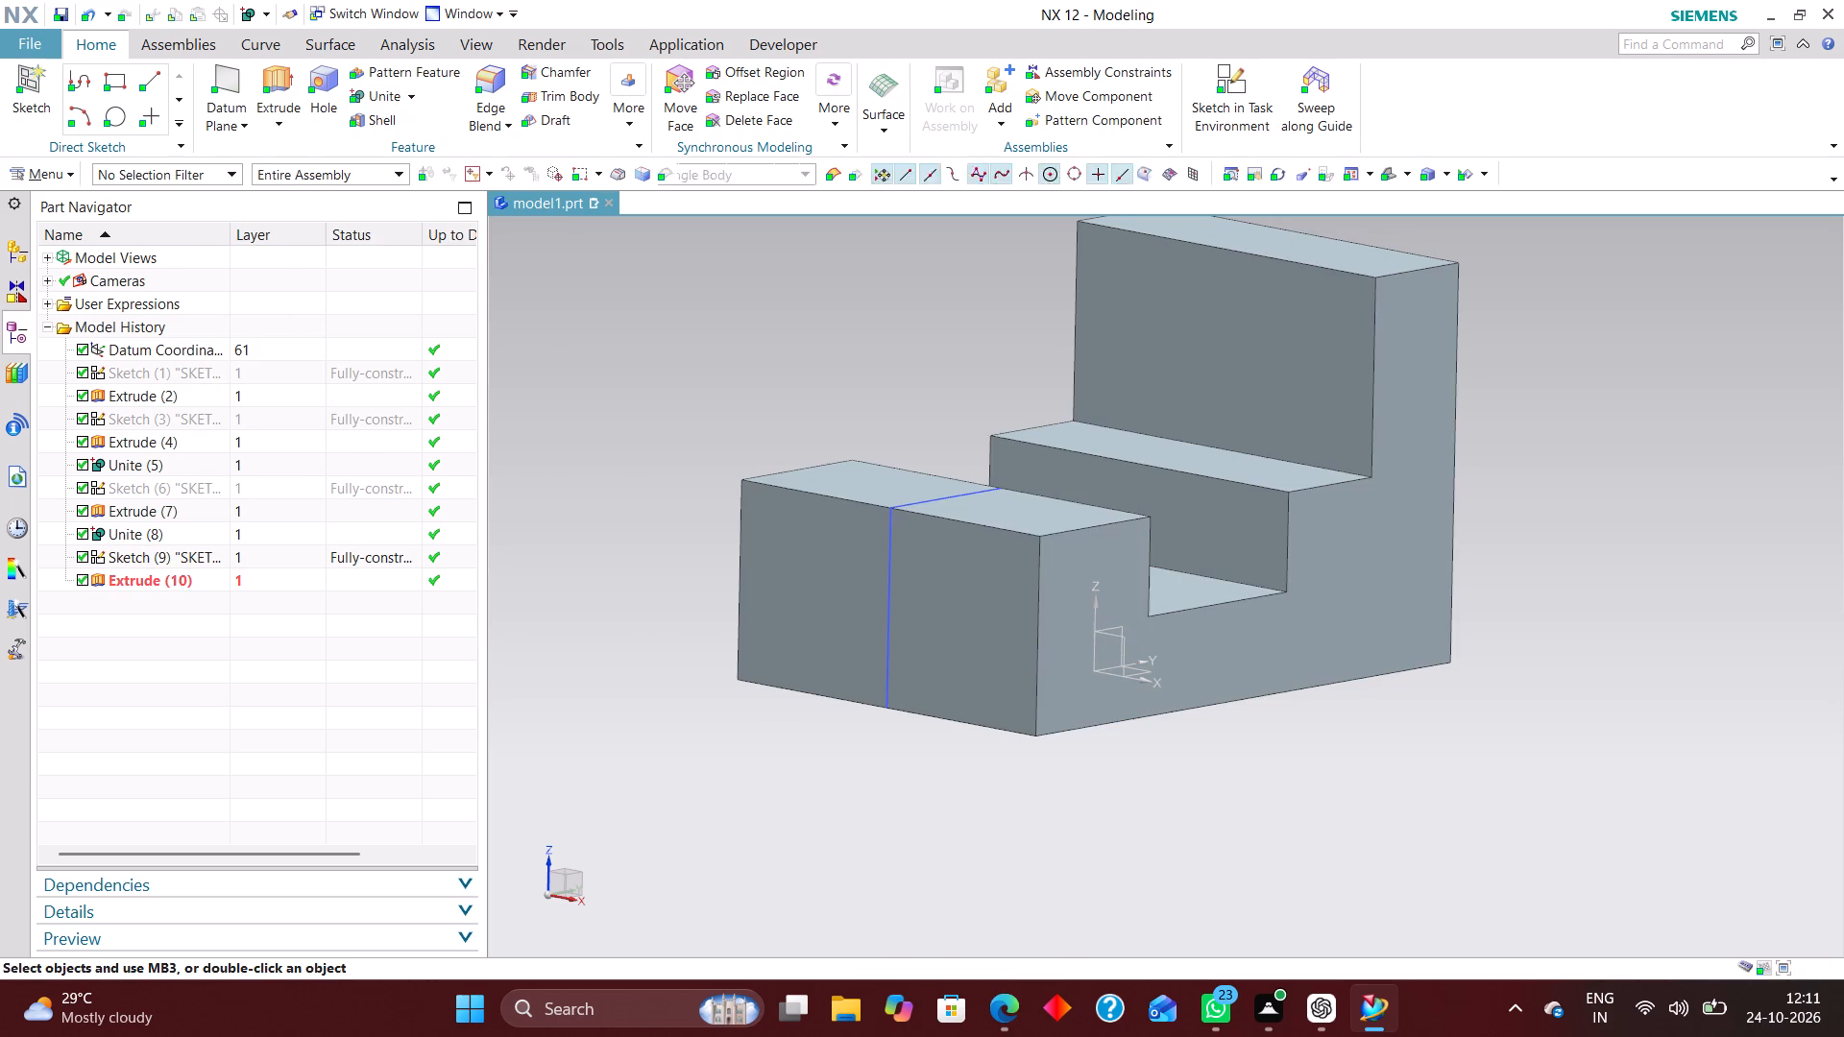
Hide the sketch used for the front block.
scroll(1137, 621, "down", 1)
right_click_drag(939, 522, 921, 638)
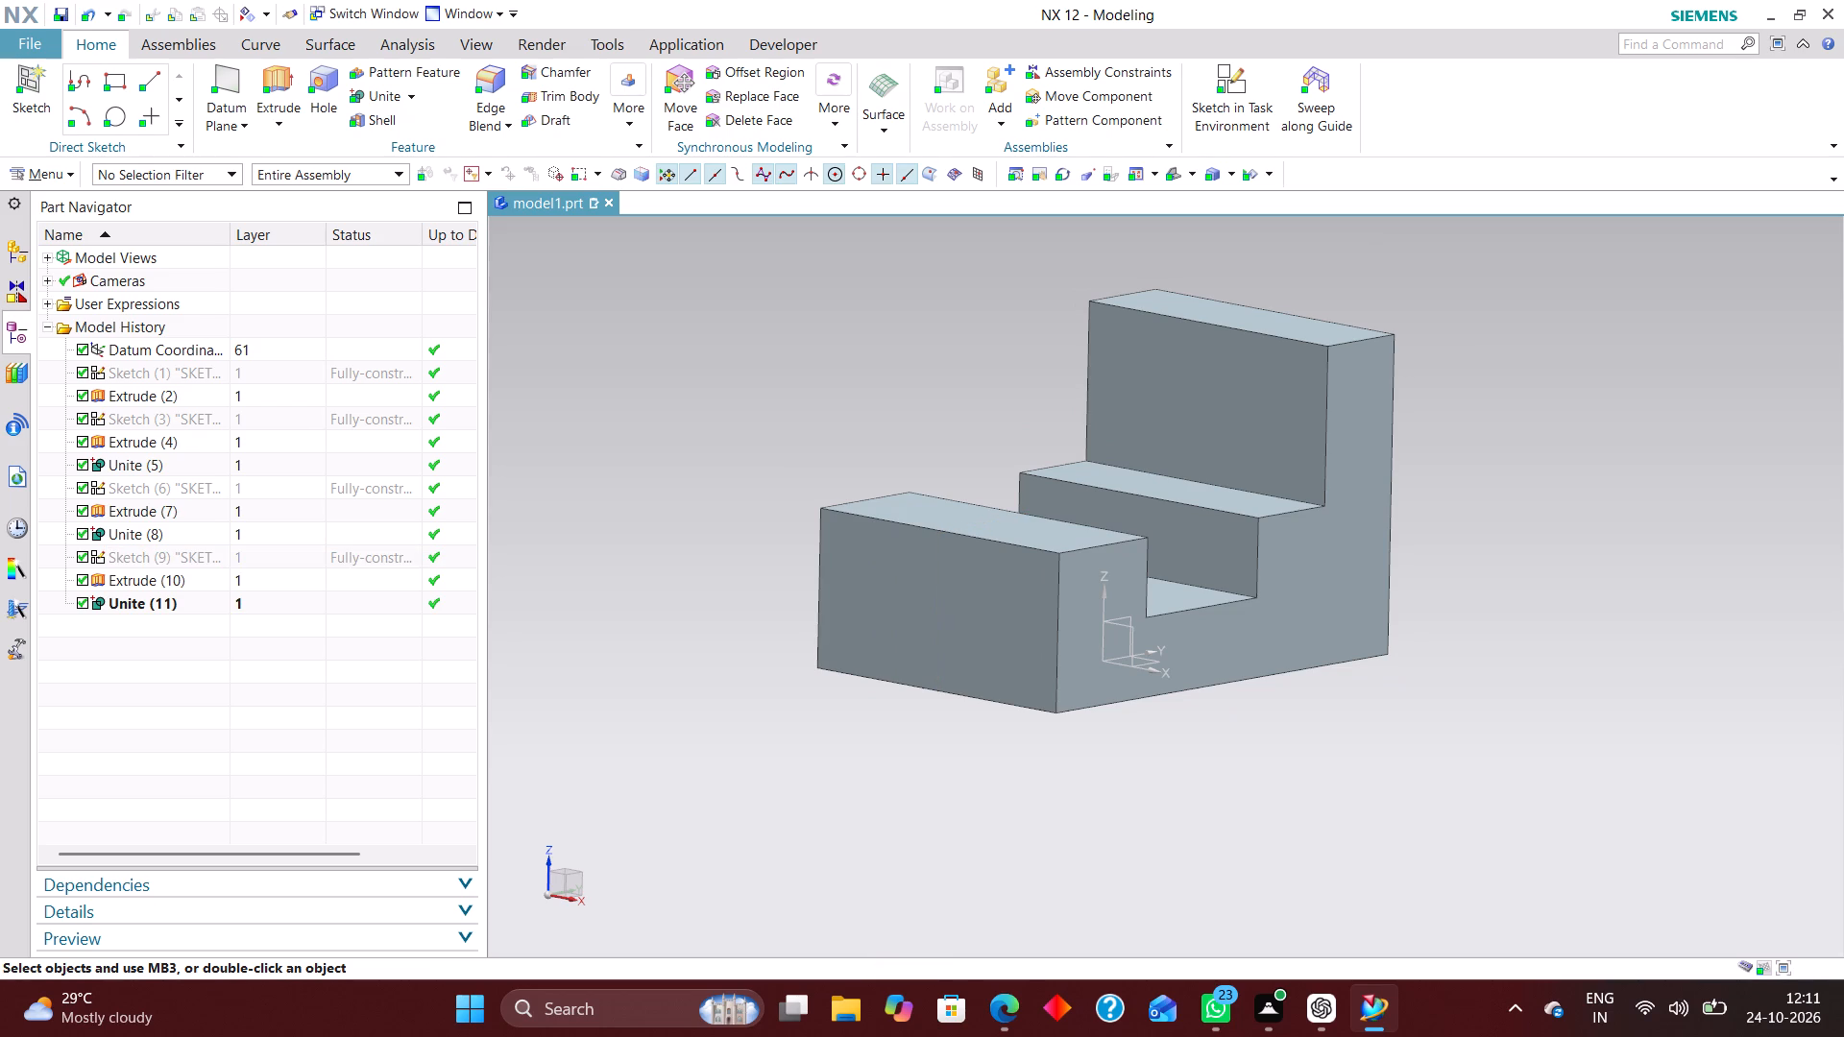
Create a new sketch in the task environment on the XZ plane of the datum coordinate system.
key("End")
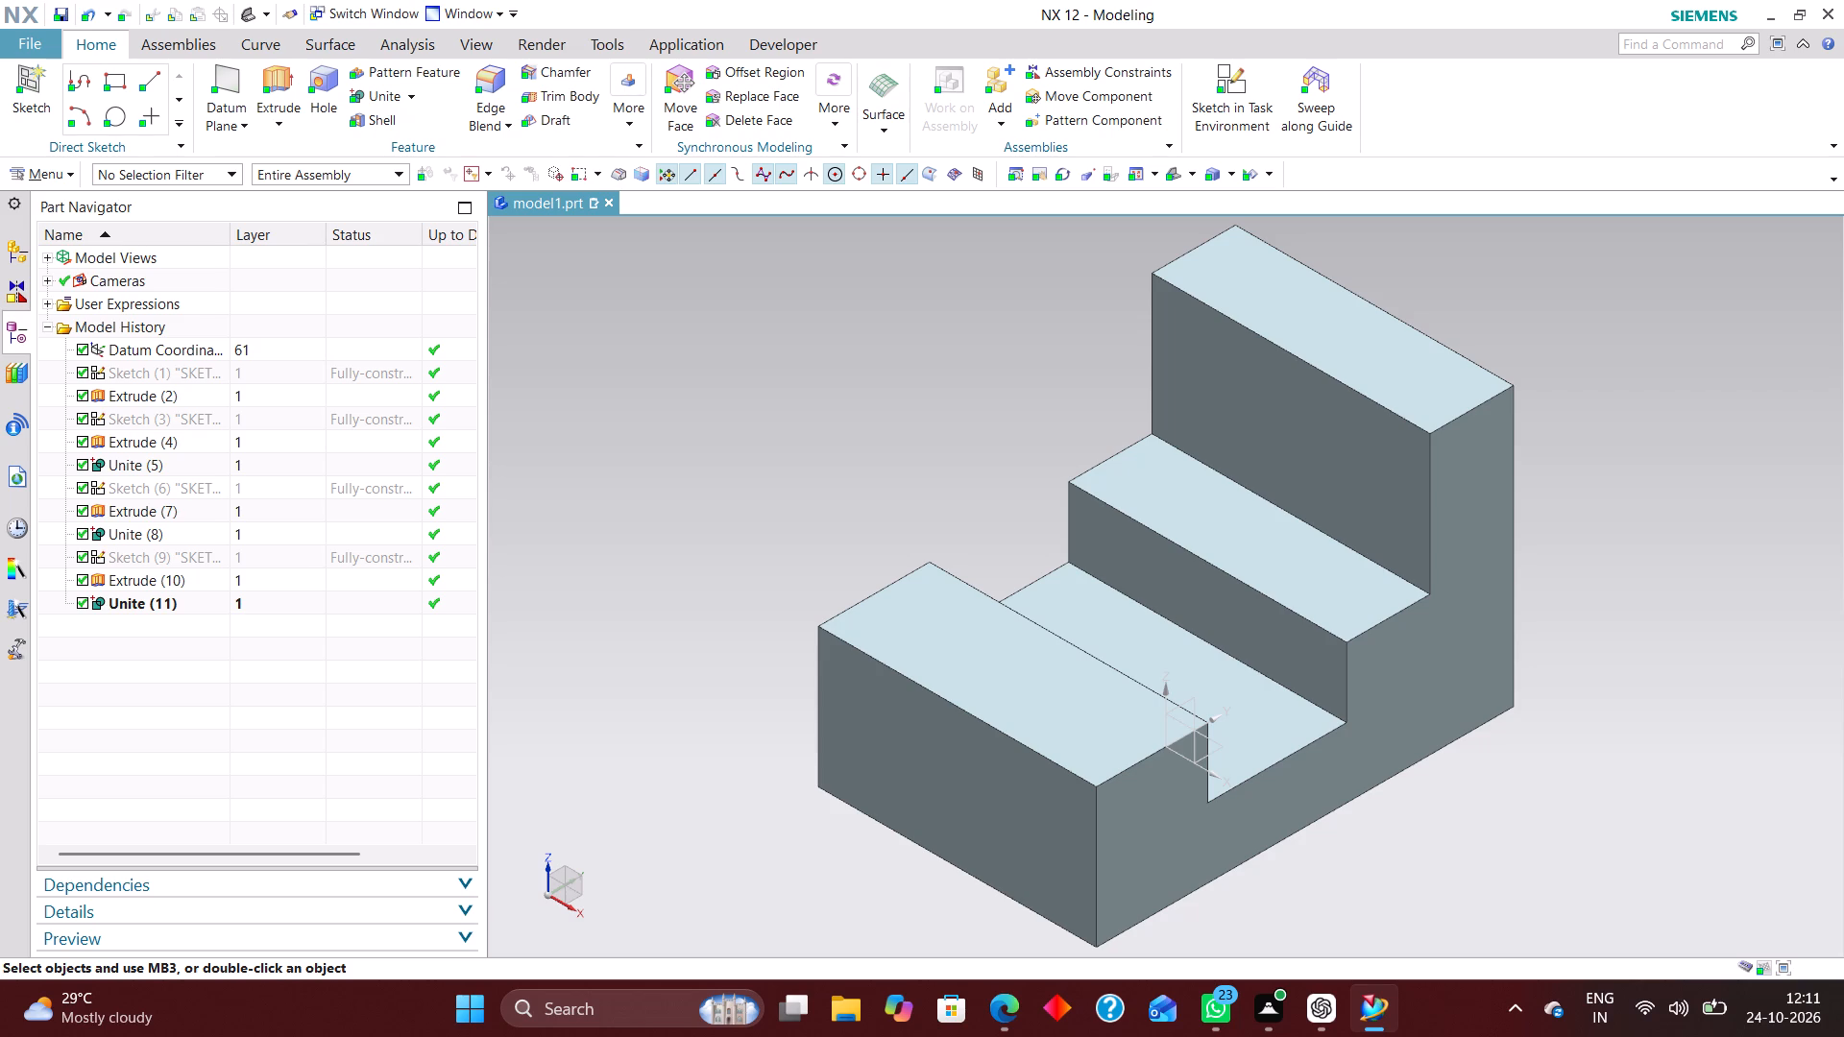
left_click(1224, 84)
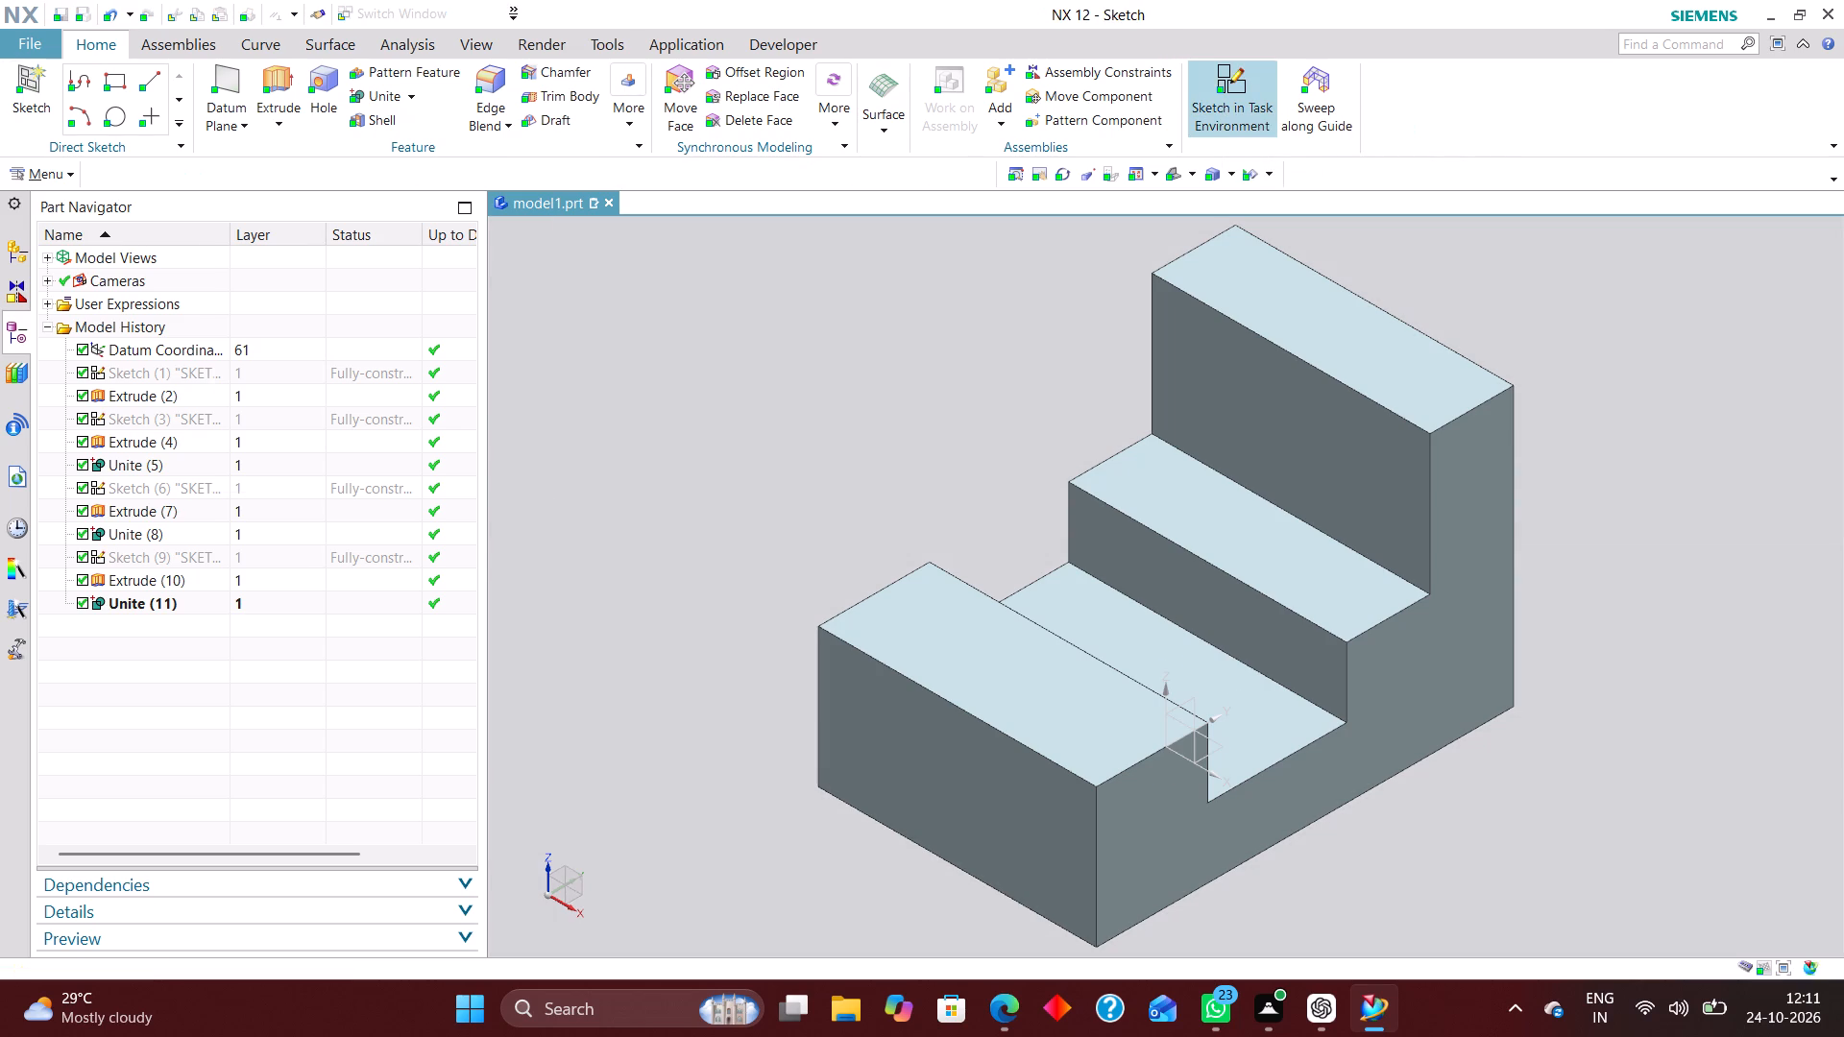
left_click(1190, 726)
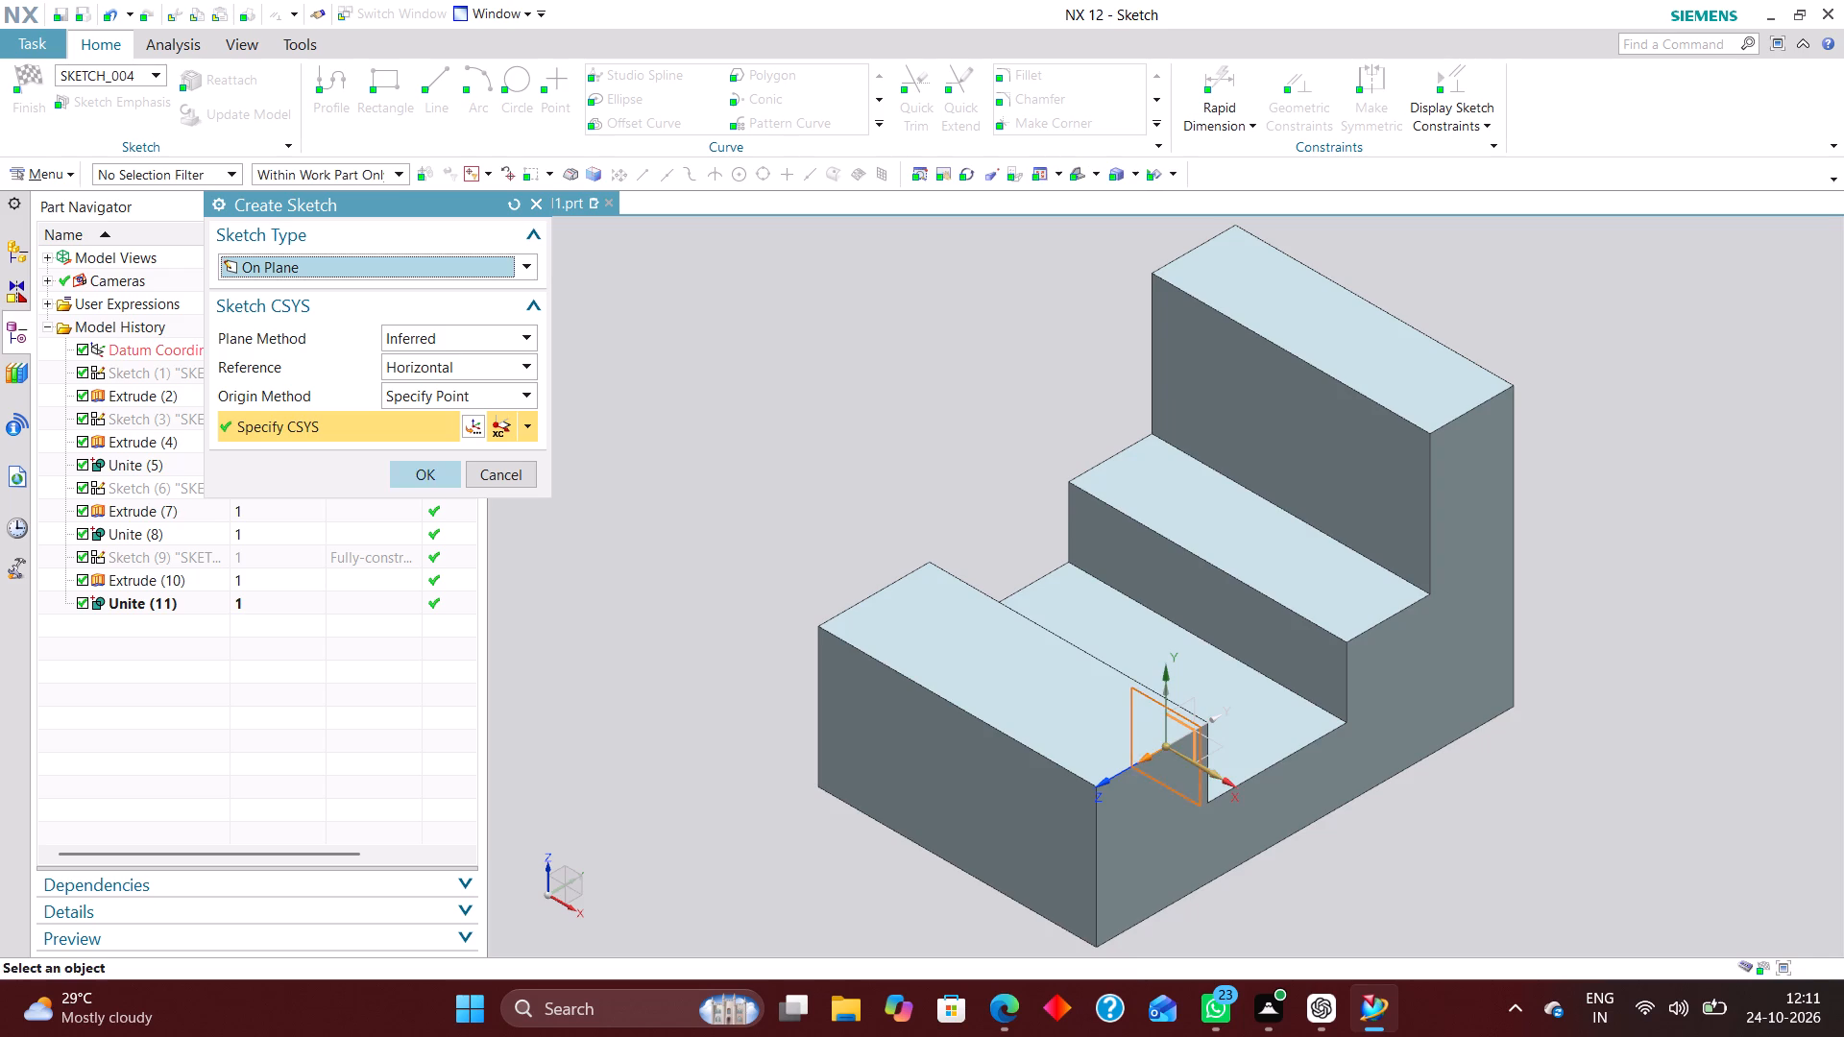
left_click(429, 469)
Sketch a V profile near the block's top edge: a horizontal line about 20 mm long and two slanted lines converging downward from its ends.
middle_click_drag(1528, 637, 1347, 619)
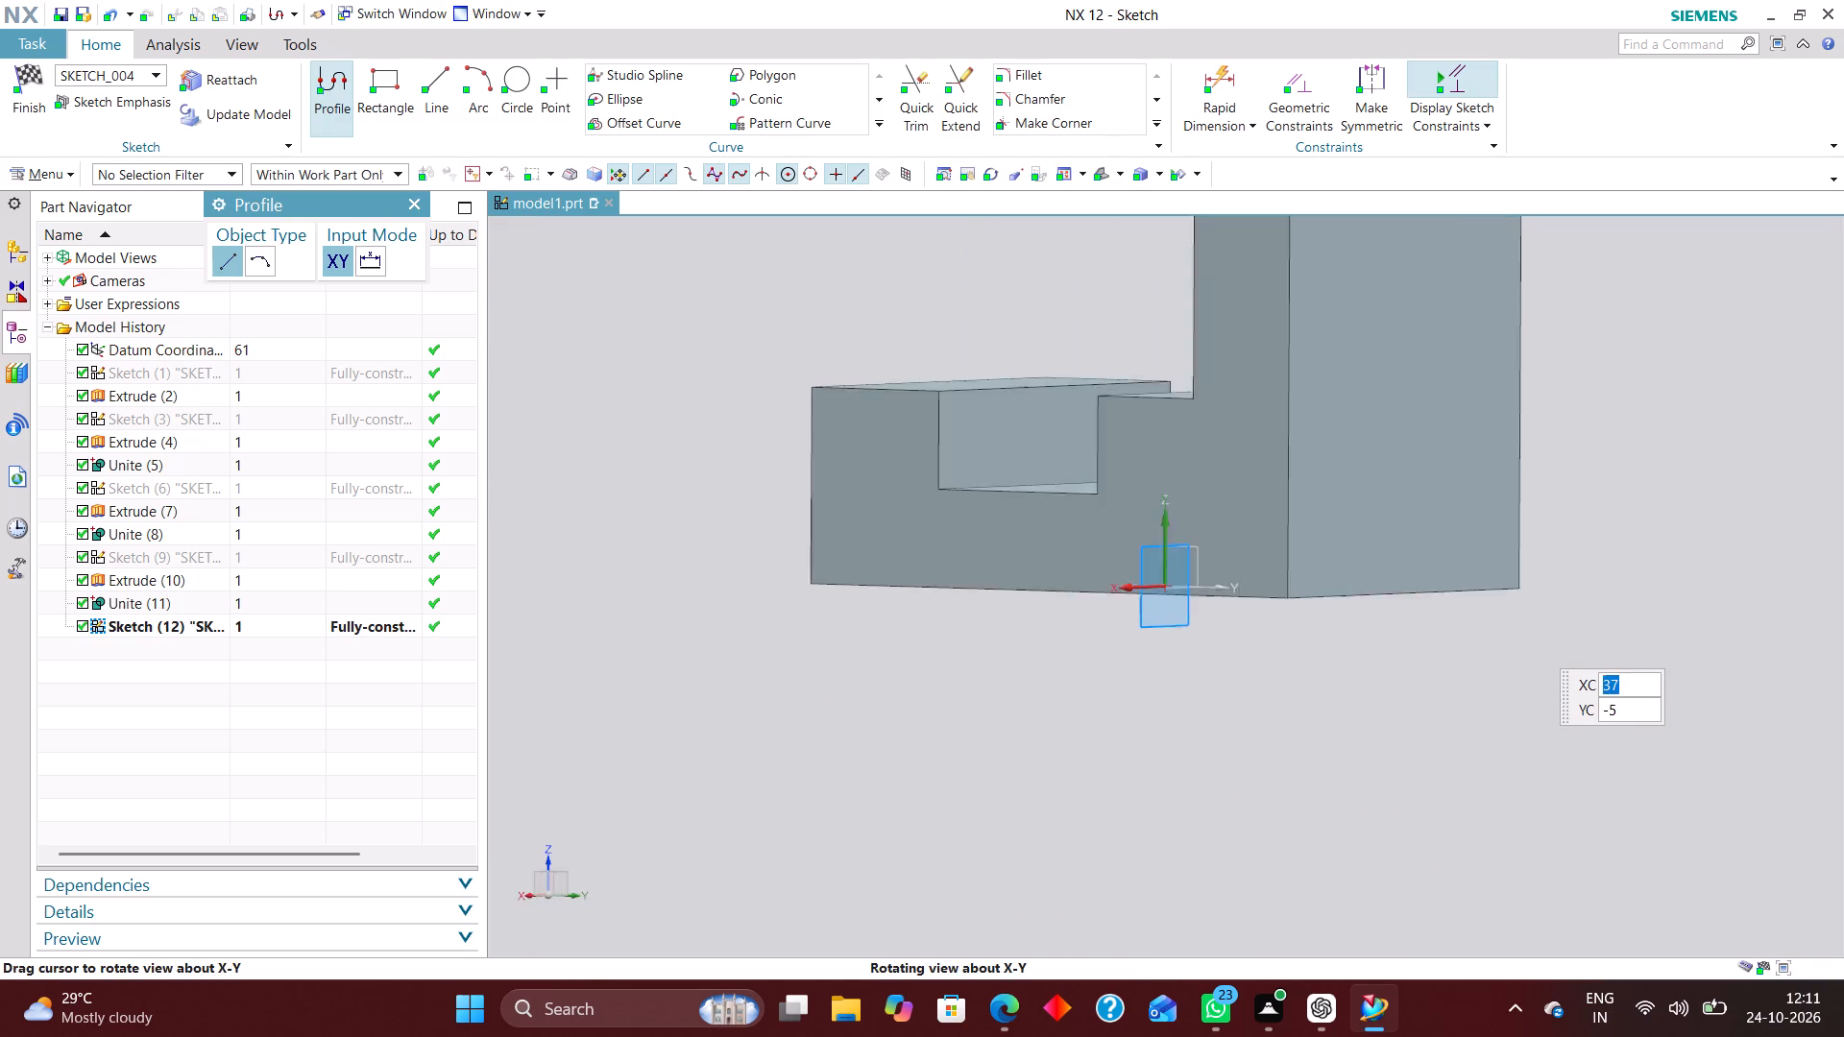
middle_click_drag(1347, 619, 1287, 613)
right_click_drag(1620, 502, 1442, 506)
scroll(1197, 723, "down", 2)
scroll(1214, 469, "up", 2)
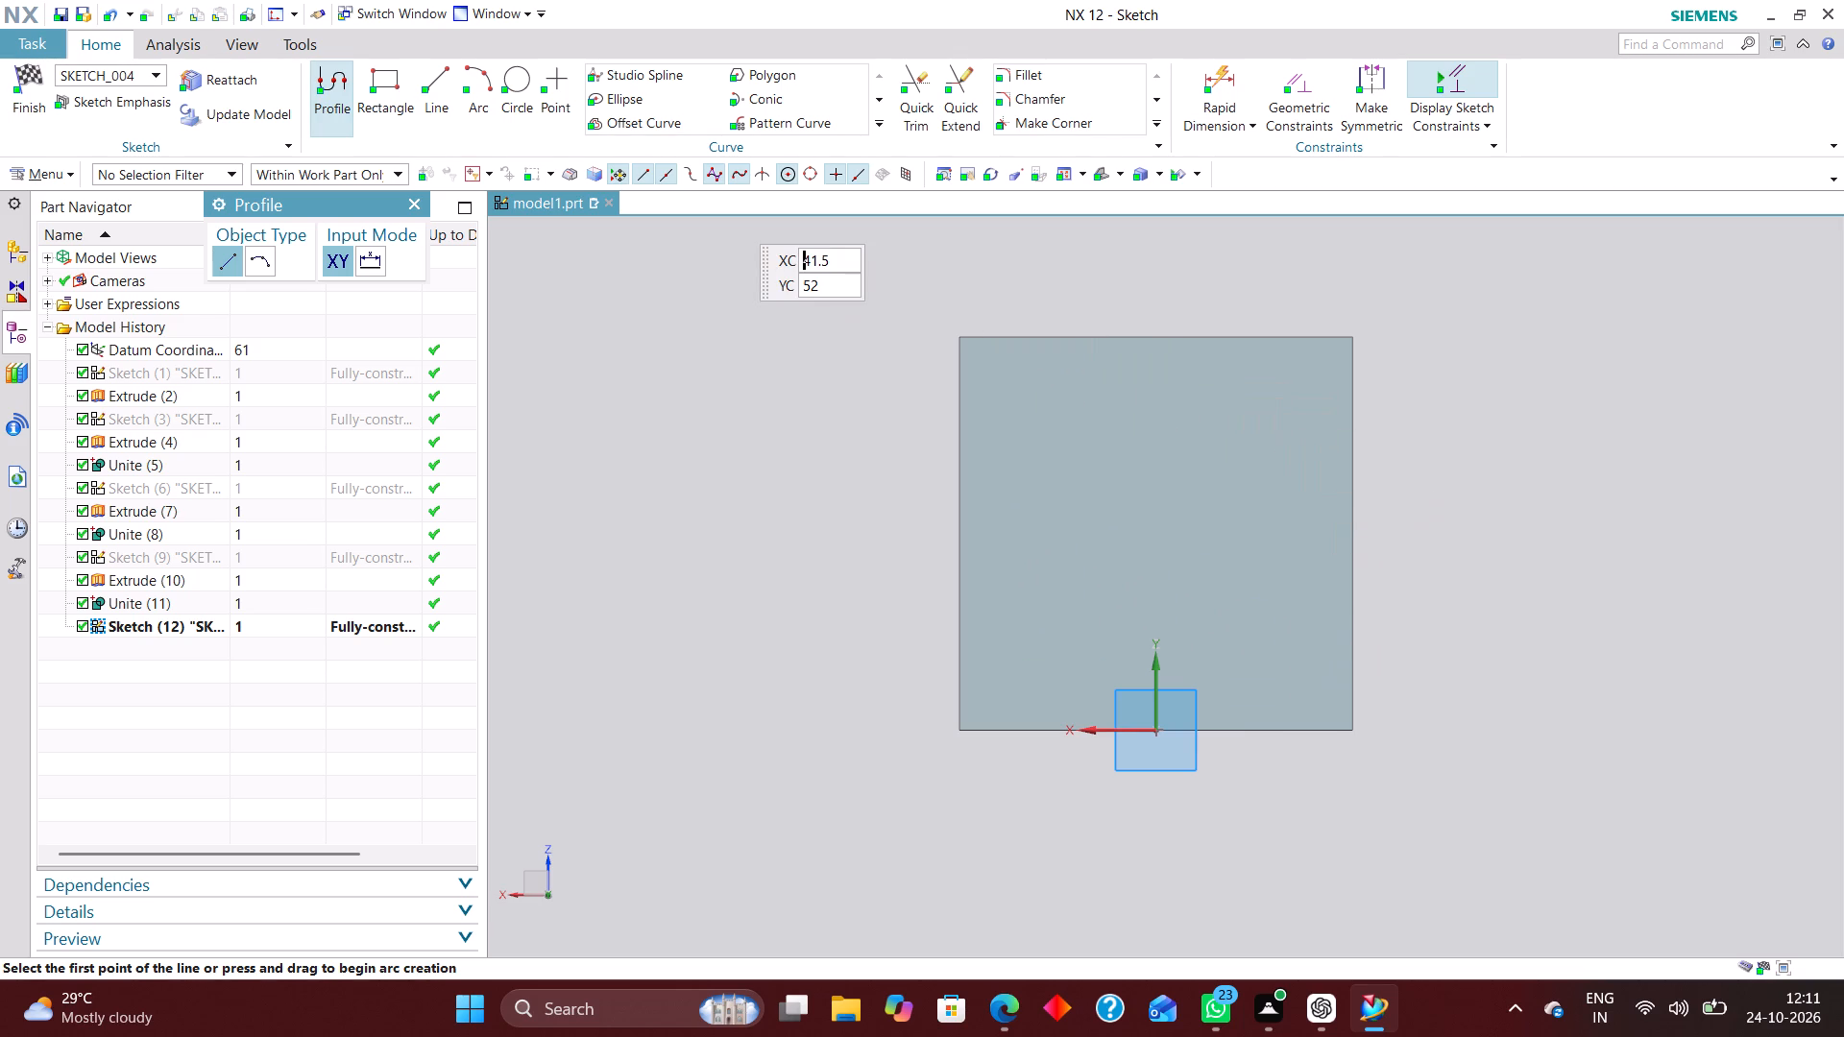
left_click(429, 79)
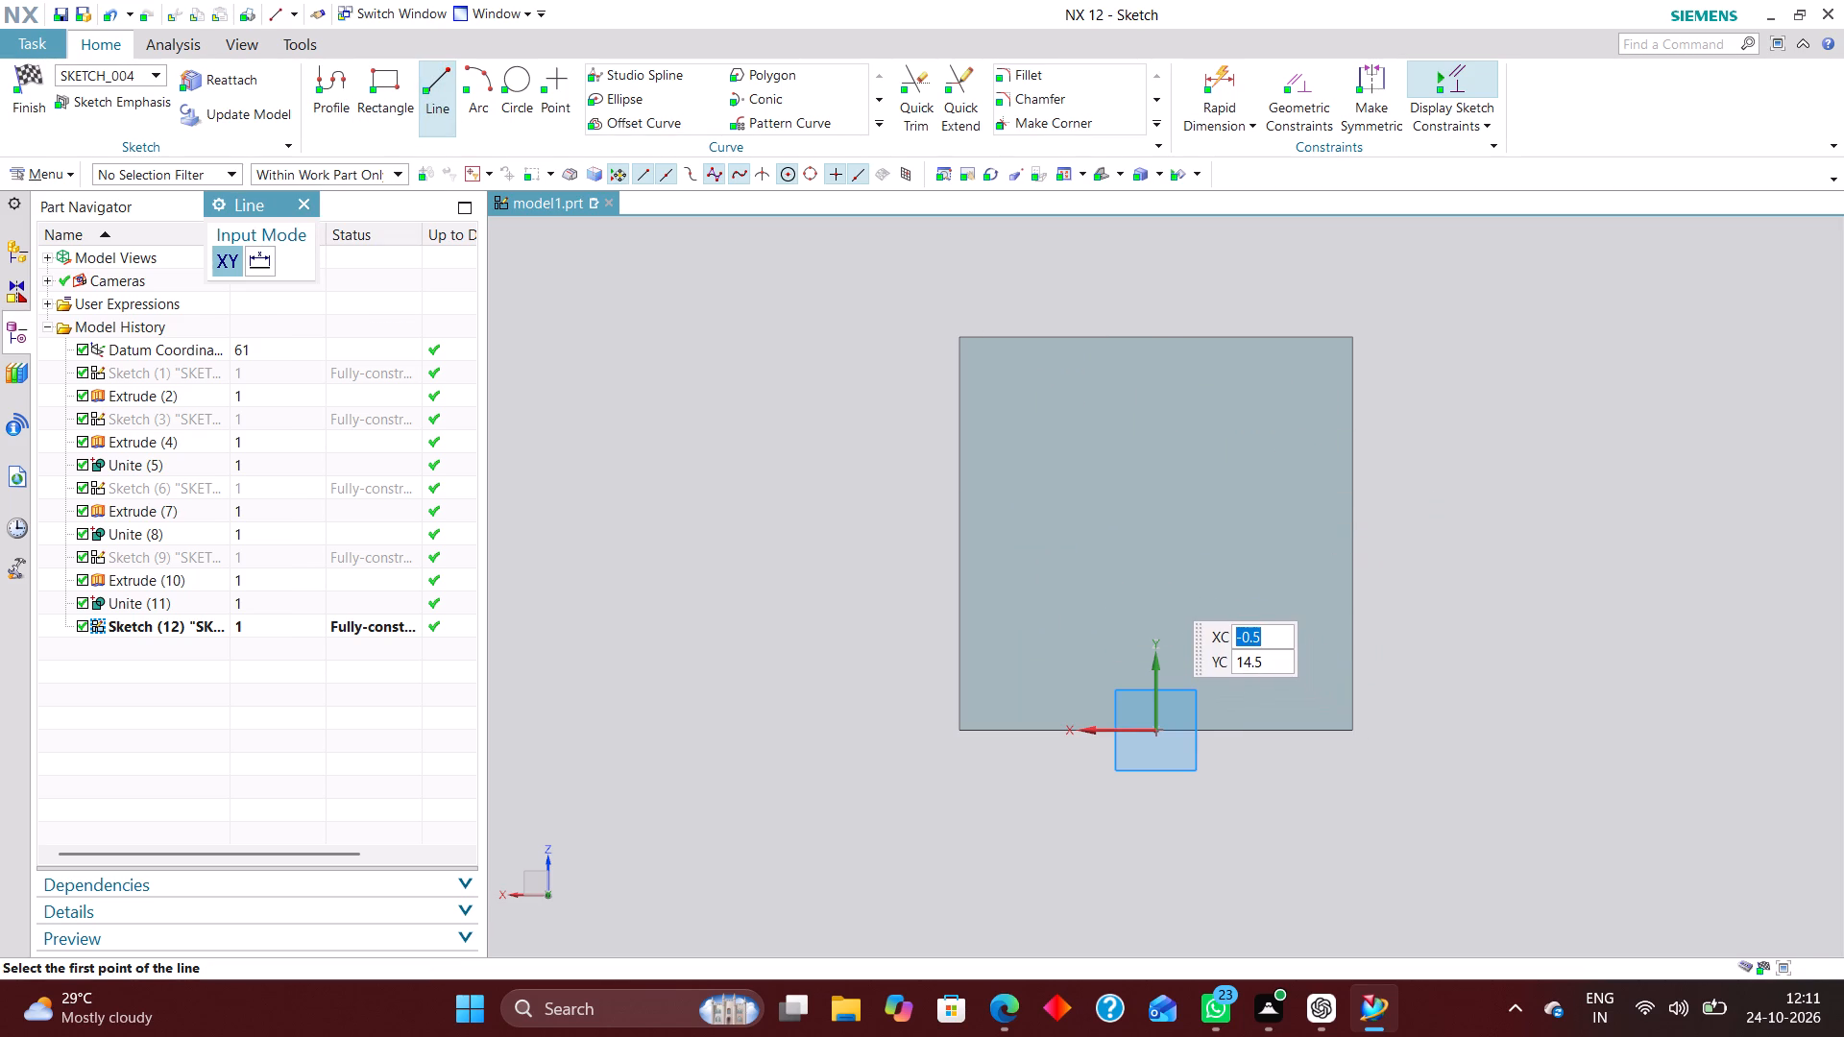
left_click(1051, 384)
left_click(1250, 383)
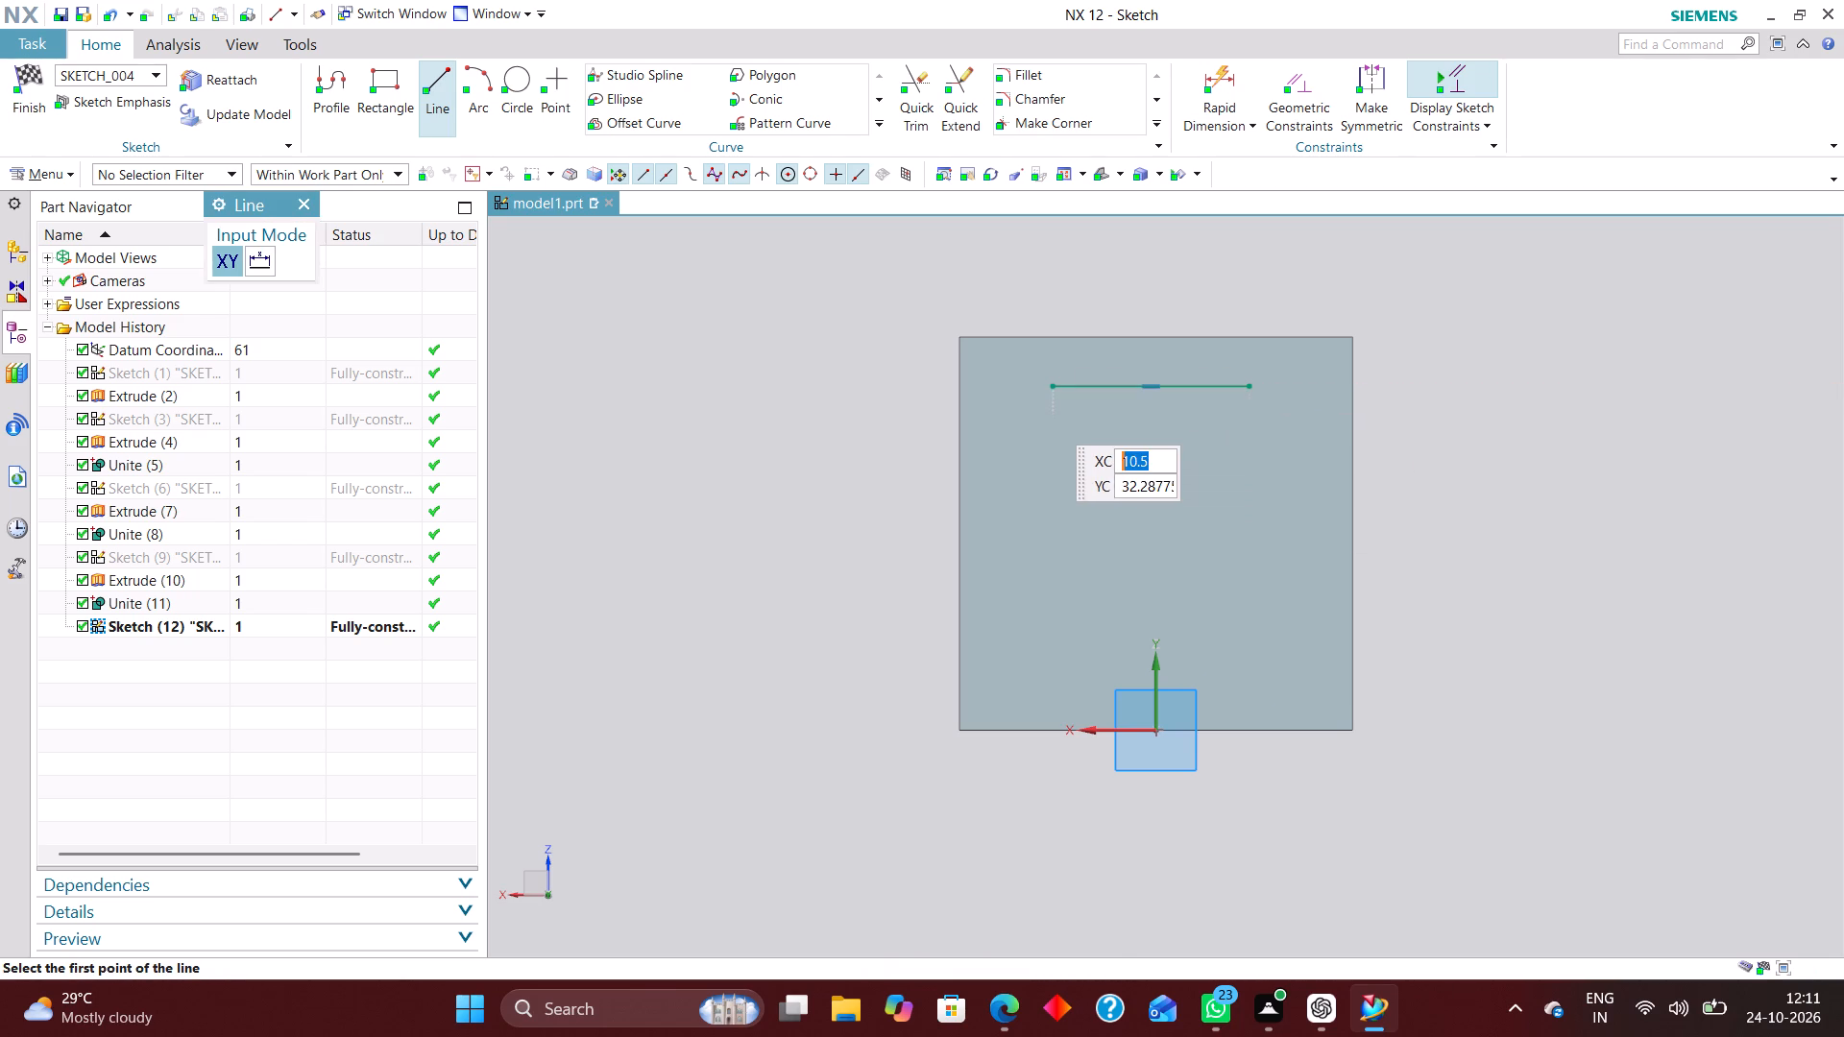
left_click(1042, 384)
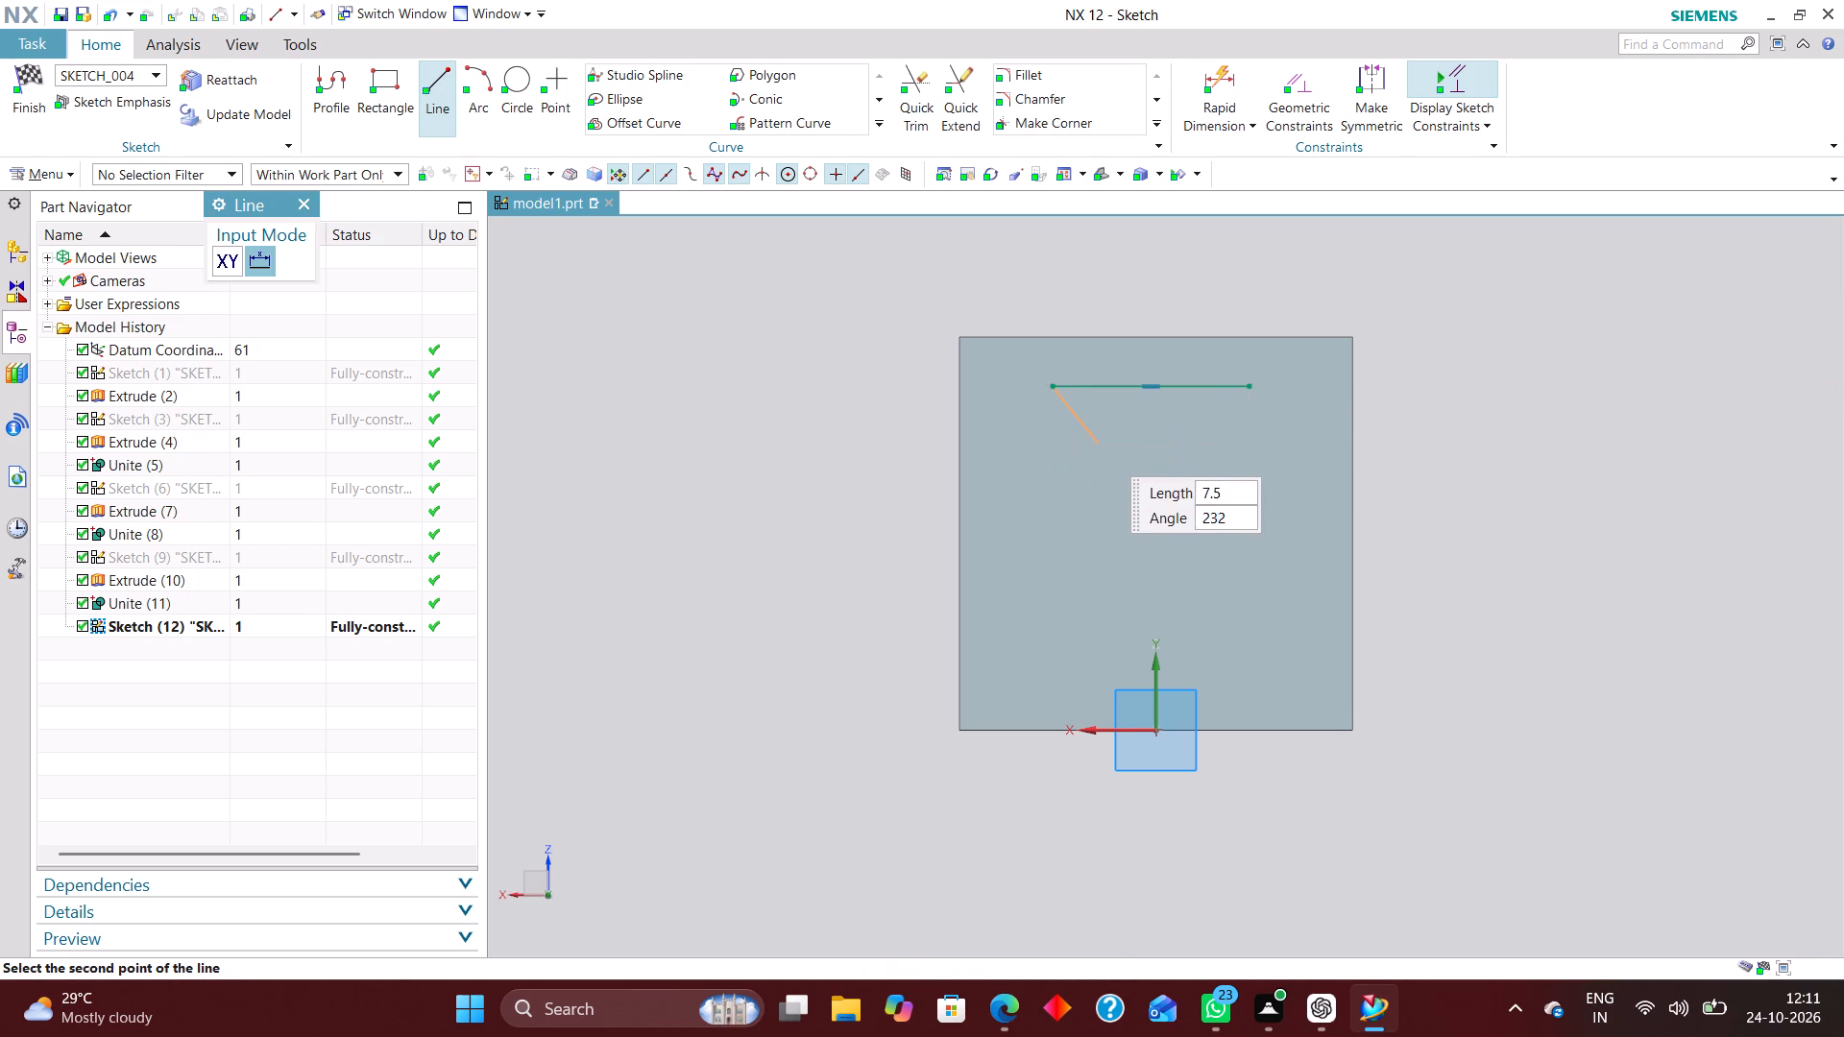
left_click(1158, 507)
left_click(1251, 381)
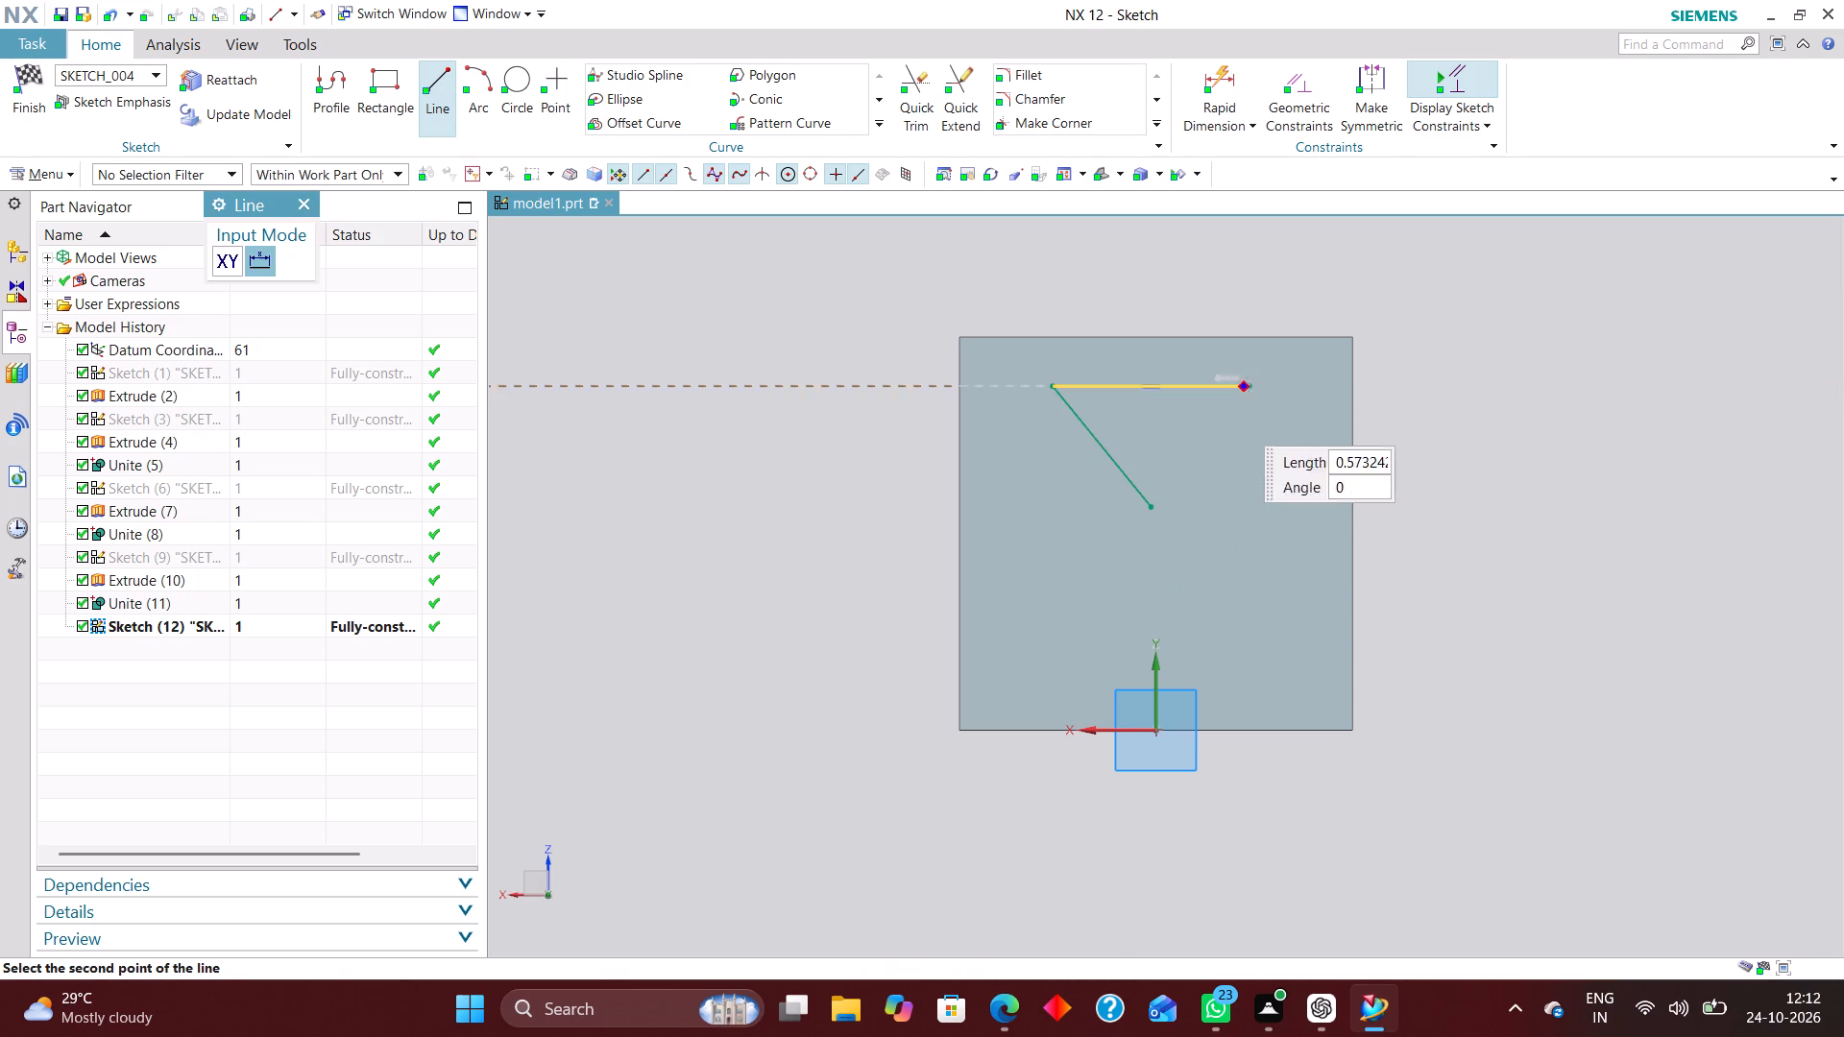
left_click(1169, 510)
Constrain the lower endpoints of both slanted lines onto the sketch's vertical axis.
left_click(1313, 84)
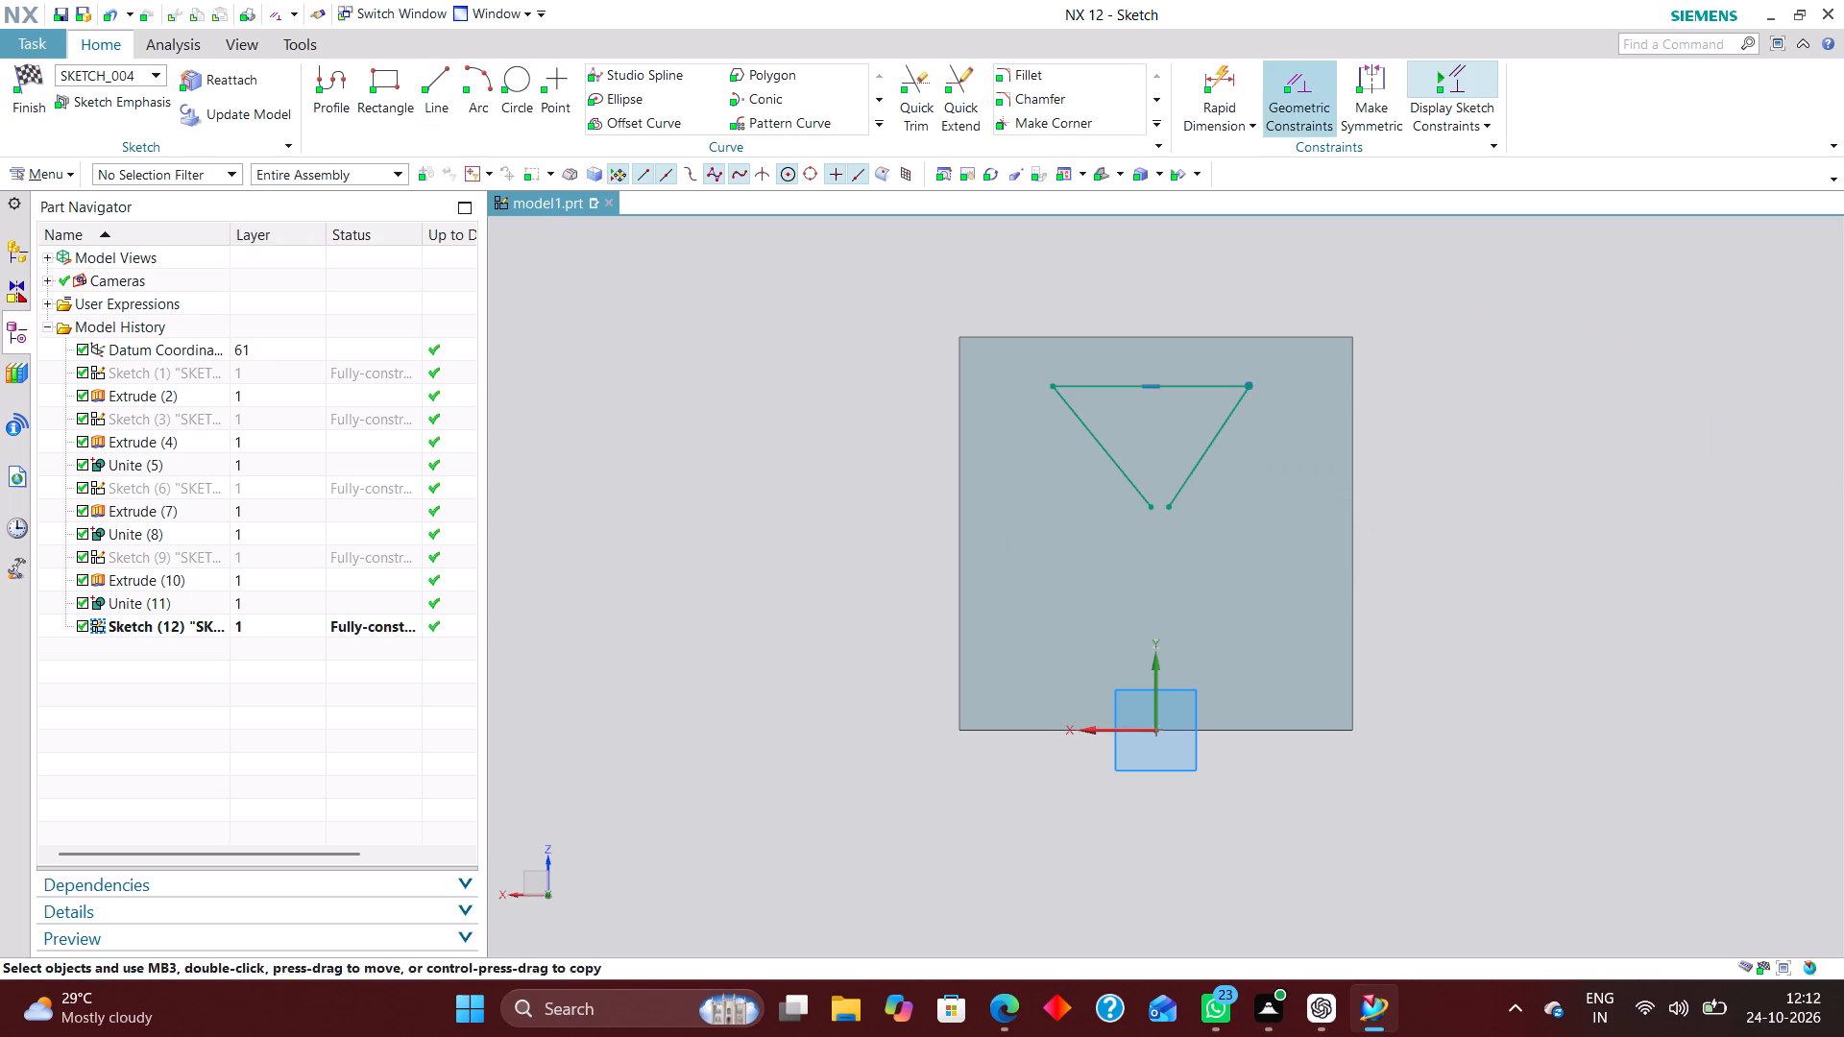
left_click(1158, 508)
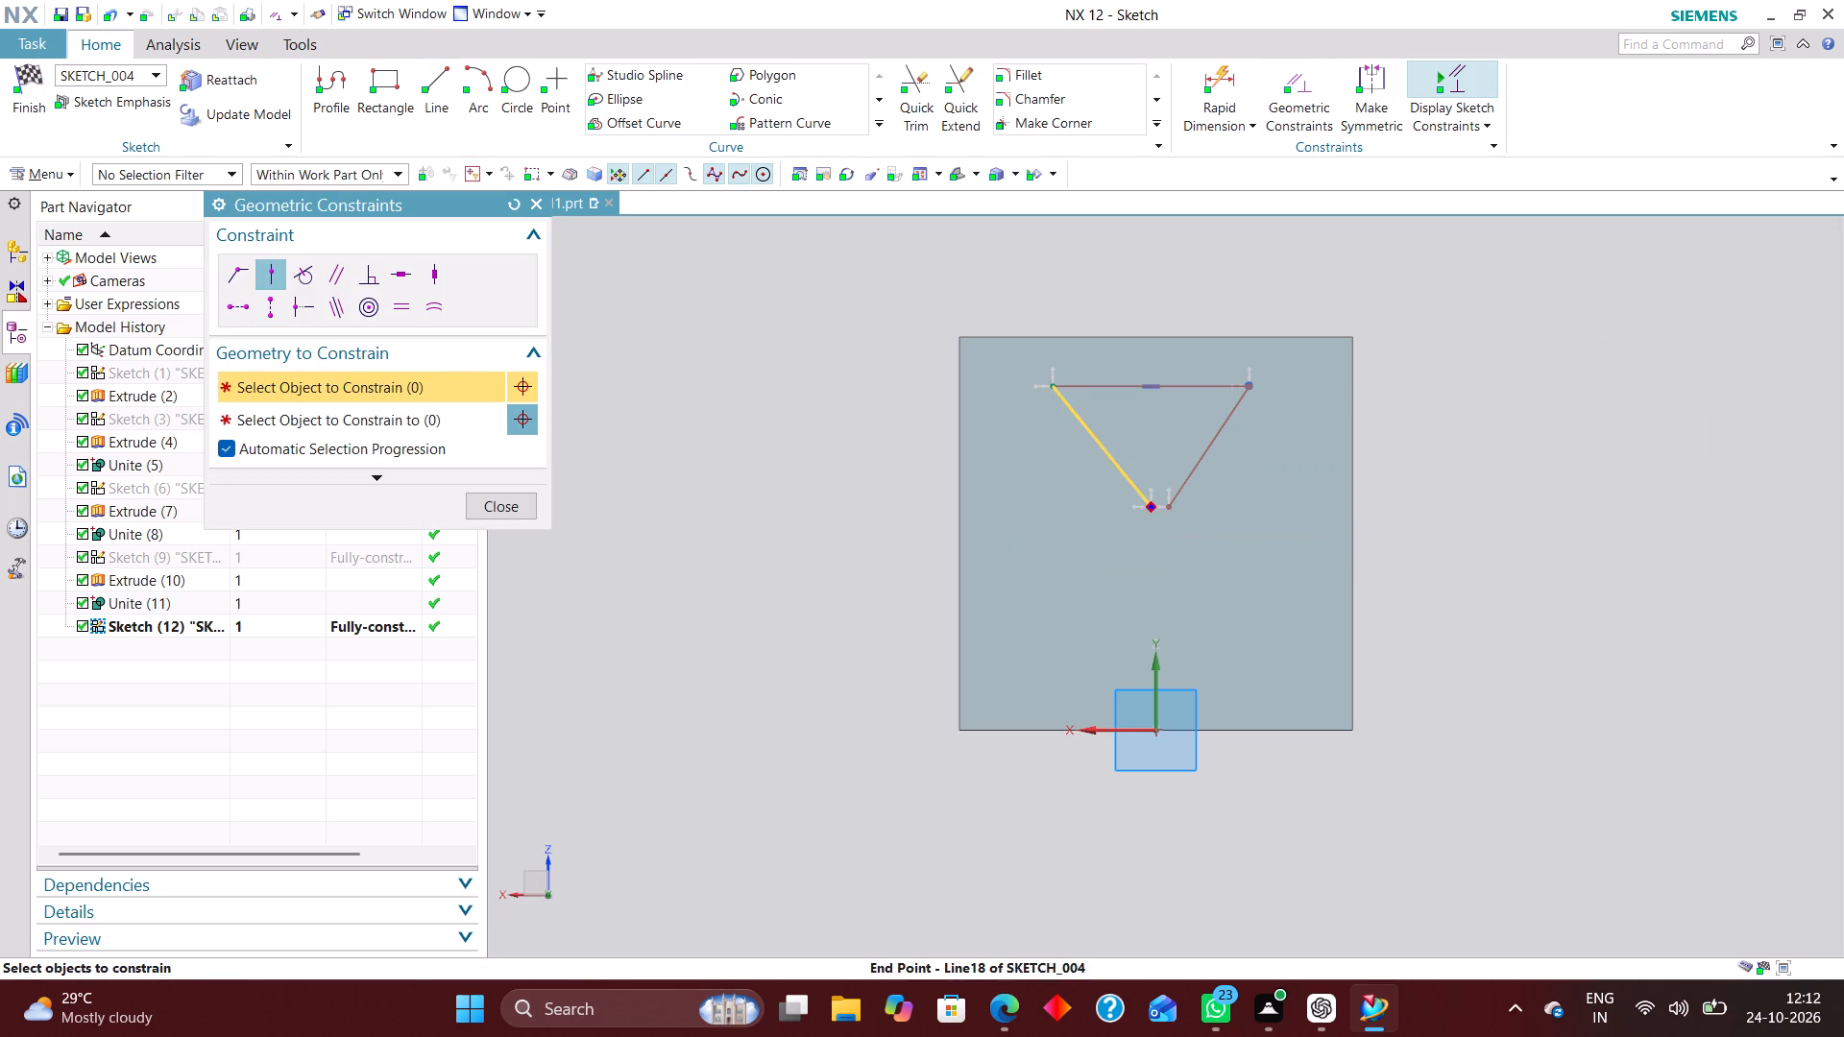
left_click(1154, 687)
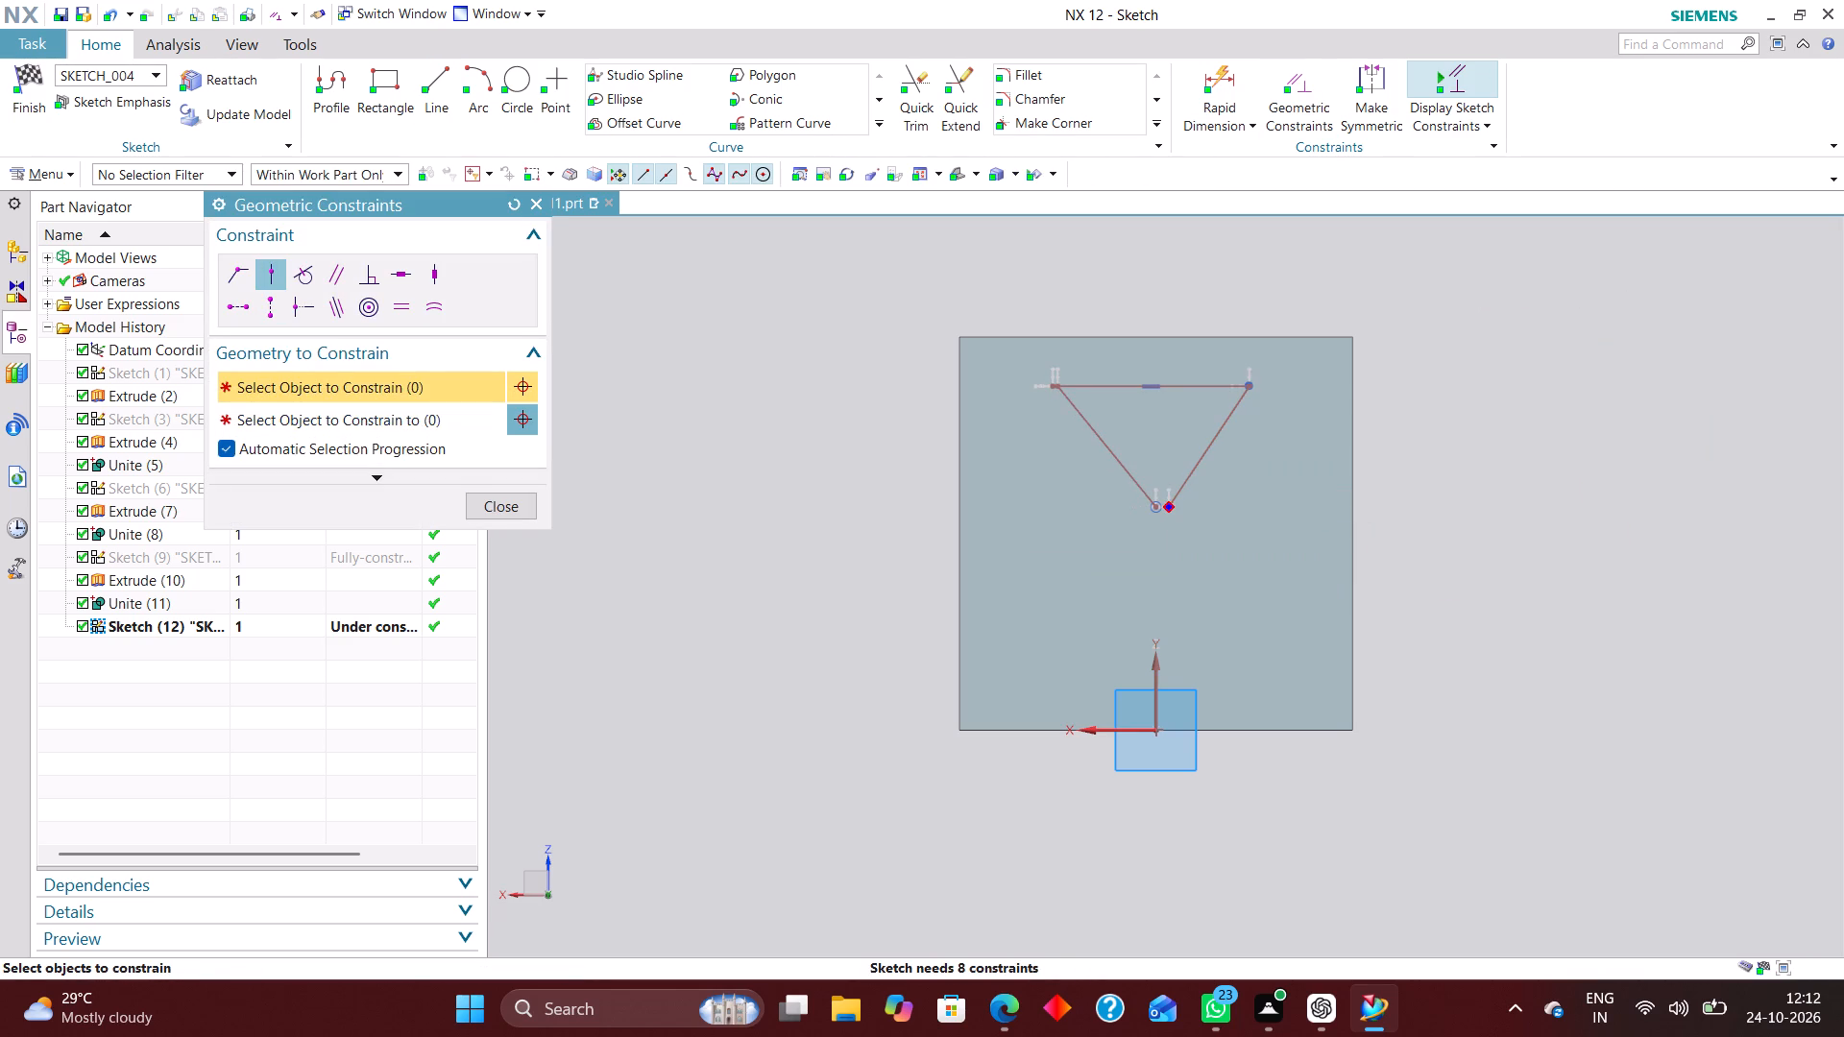
left_click(1170, 505)
left_click(1160, 687)
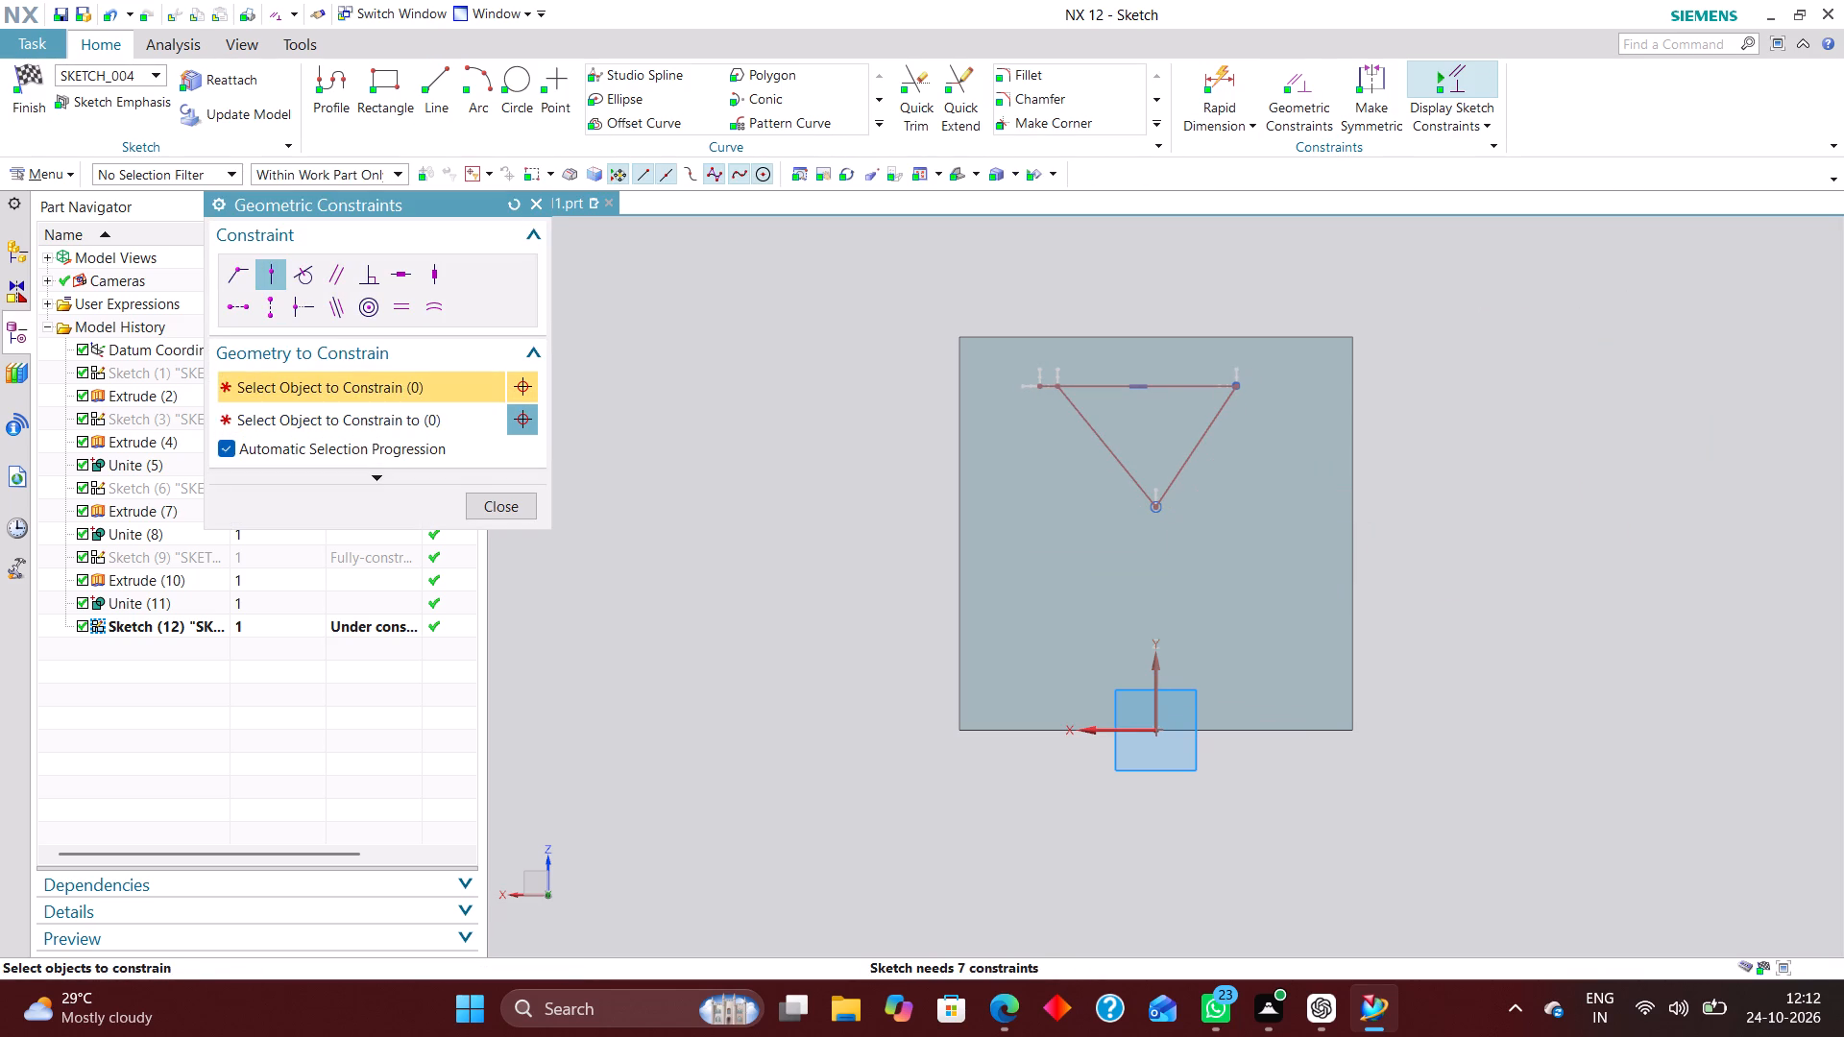
Dimension the horizontal top line of the V profile to 22 mm.
scroll(1024, 424, "up", 4)
scroll(966, 354, "down", 2)
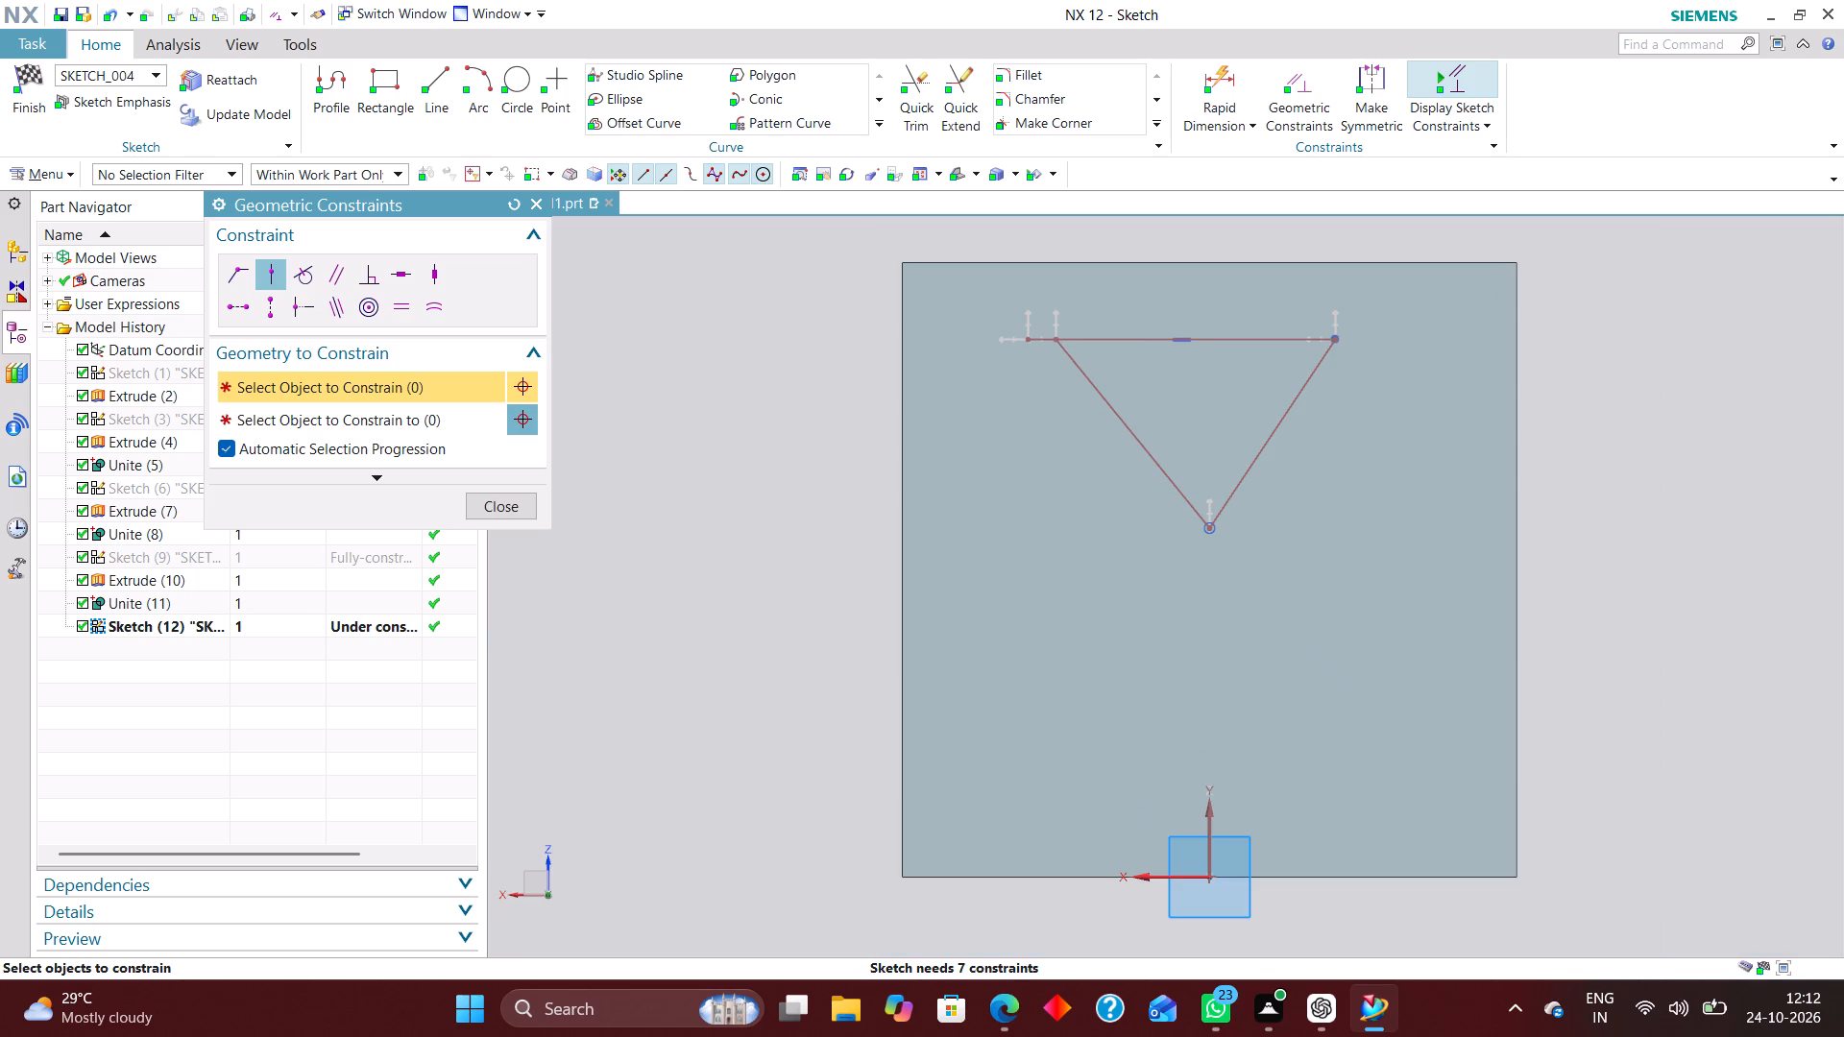
left_click(1225, 64)
left_click(1244, 333)
scroll(1226, 421, "down", 2)
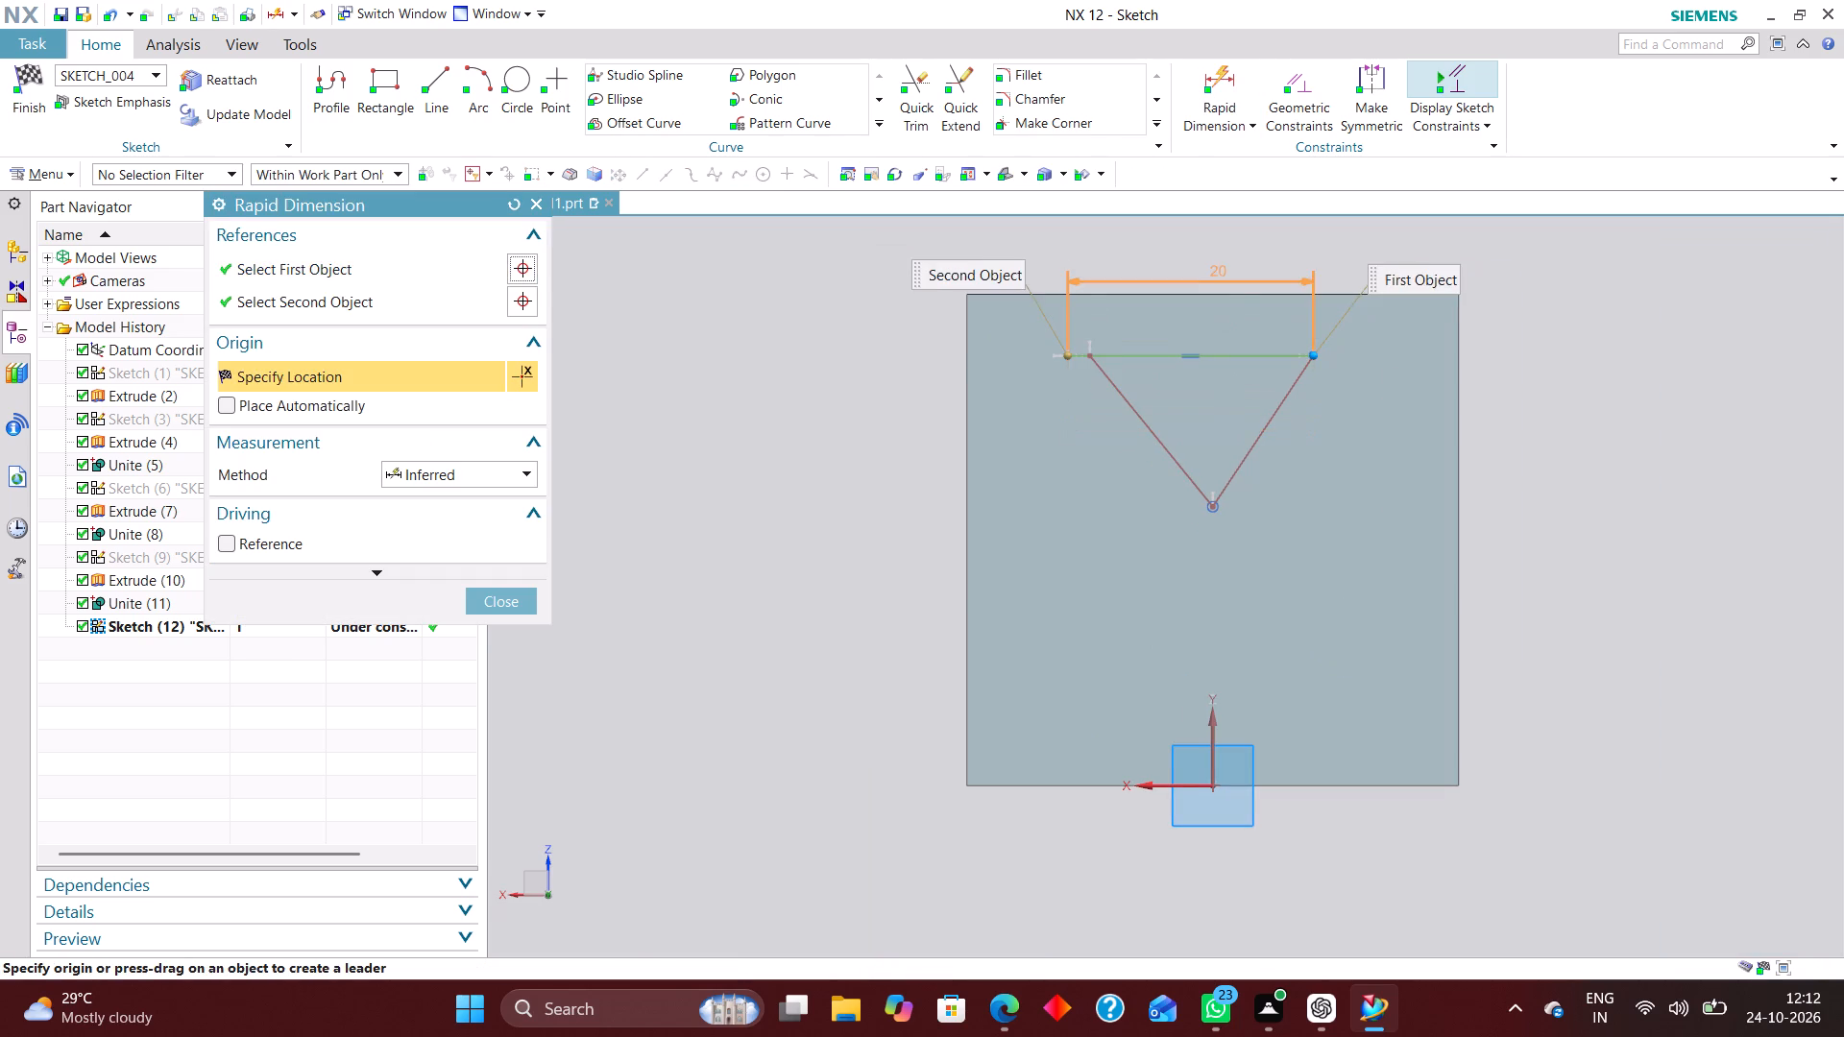
left_click(1205, 252)
type("22")
key("Return")
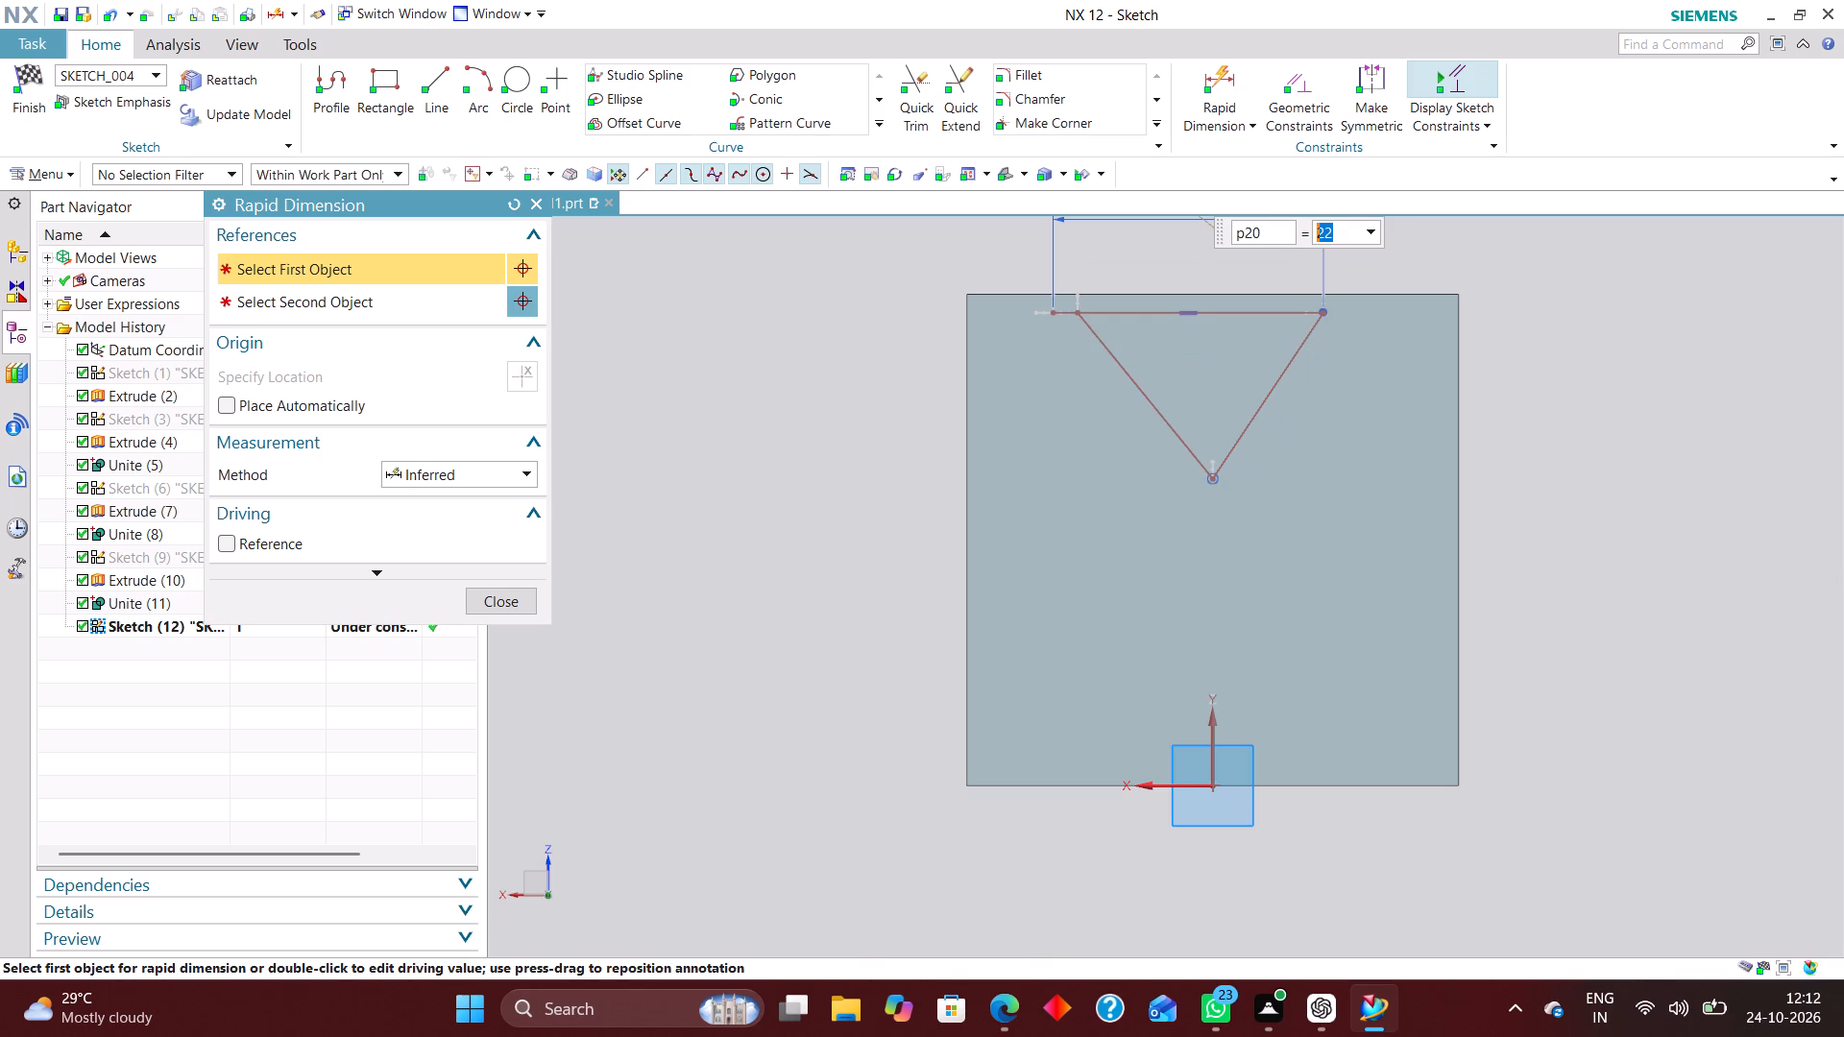
Constrain the midpoint of the V profile's top line onto the sketch's vertical axis.
left_click(1284, 72)
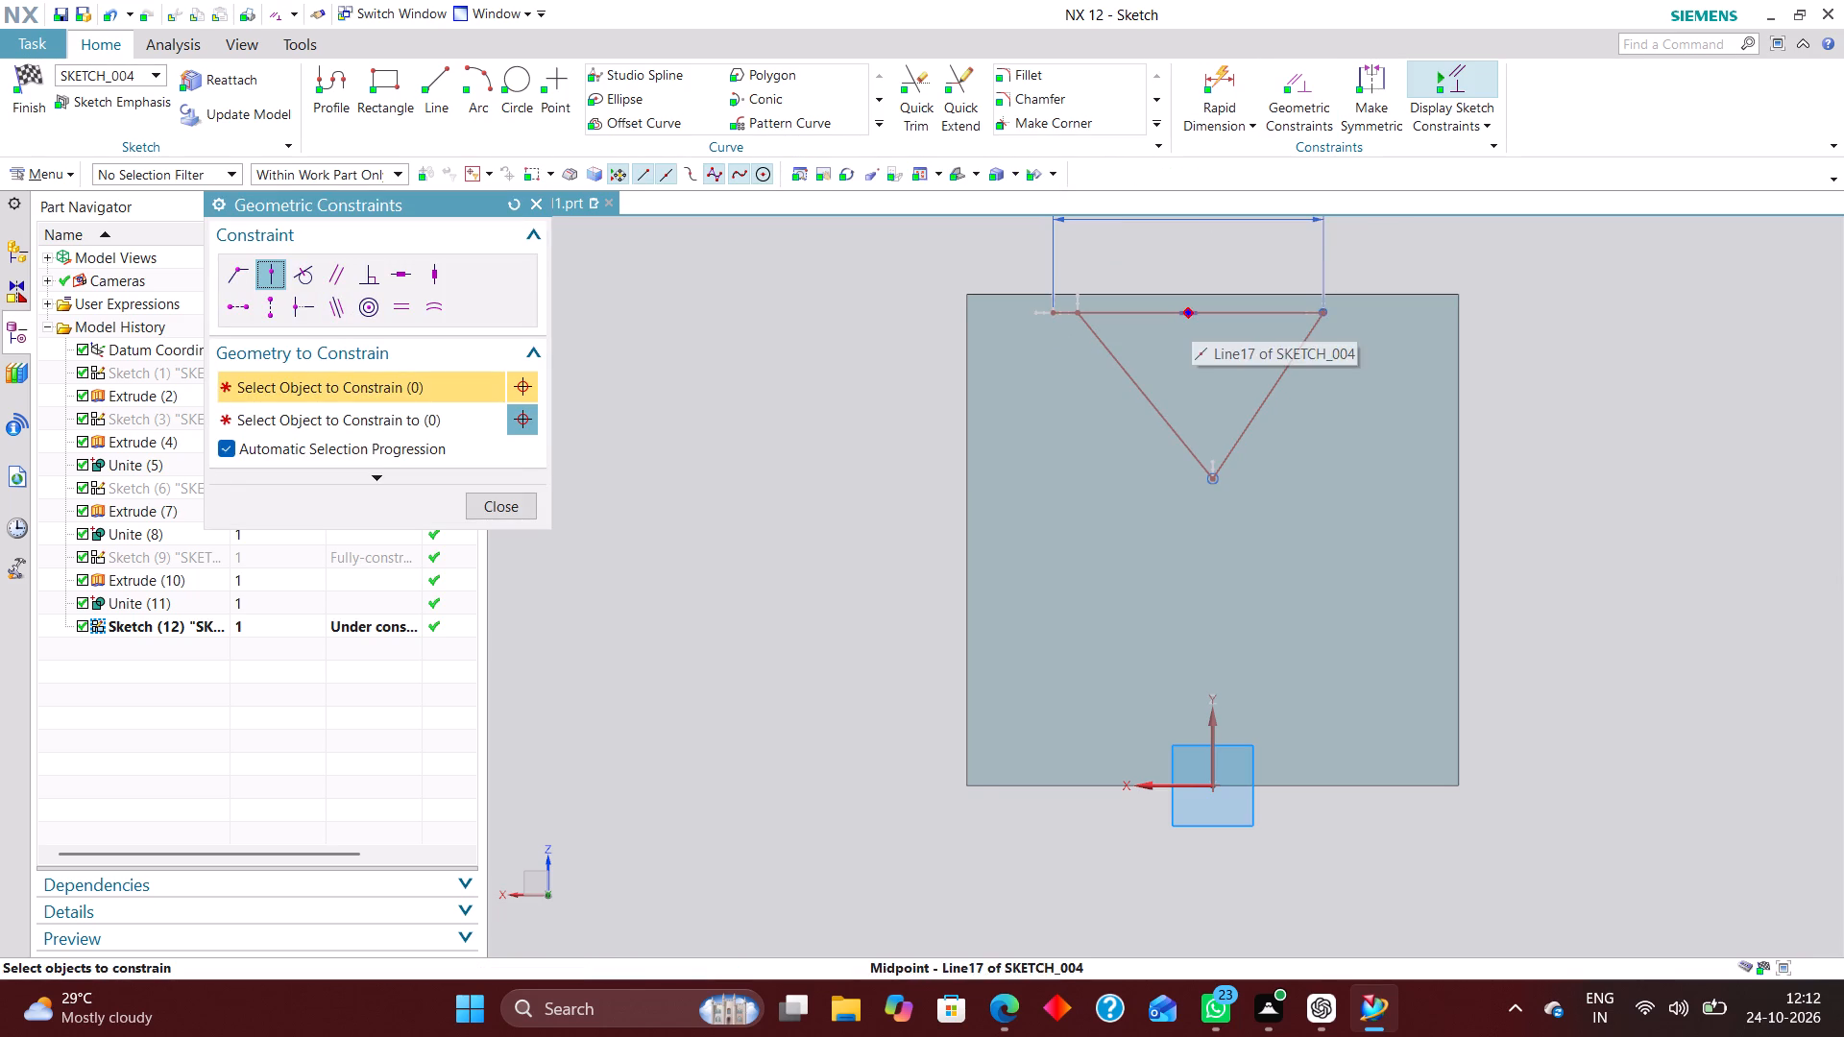
left_click(1193, 315)
left_click(1215, 731)
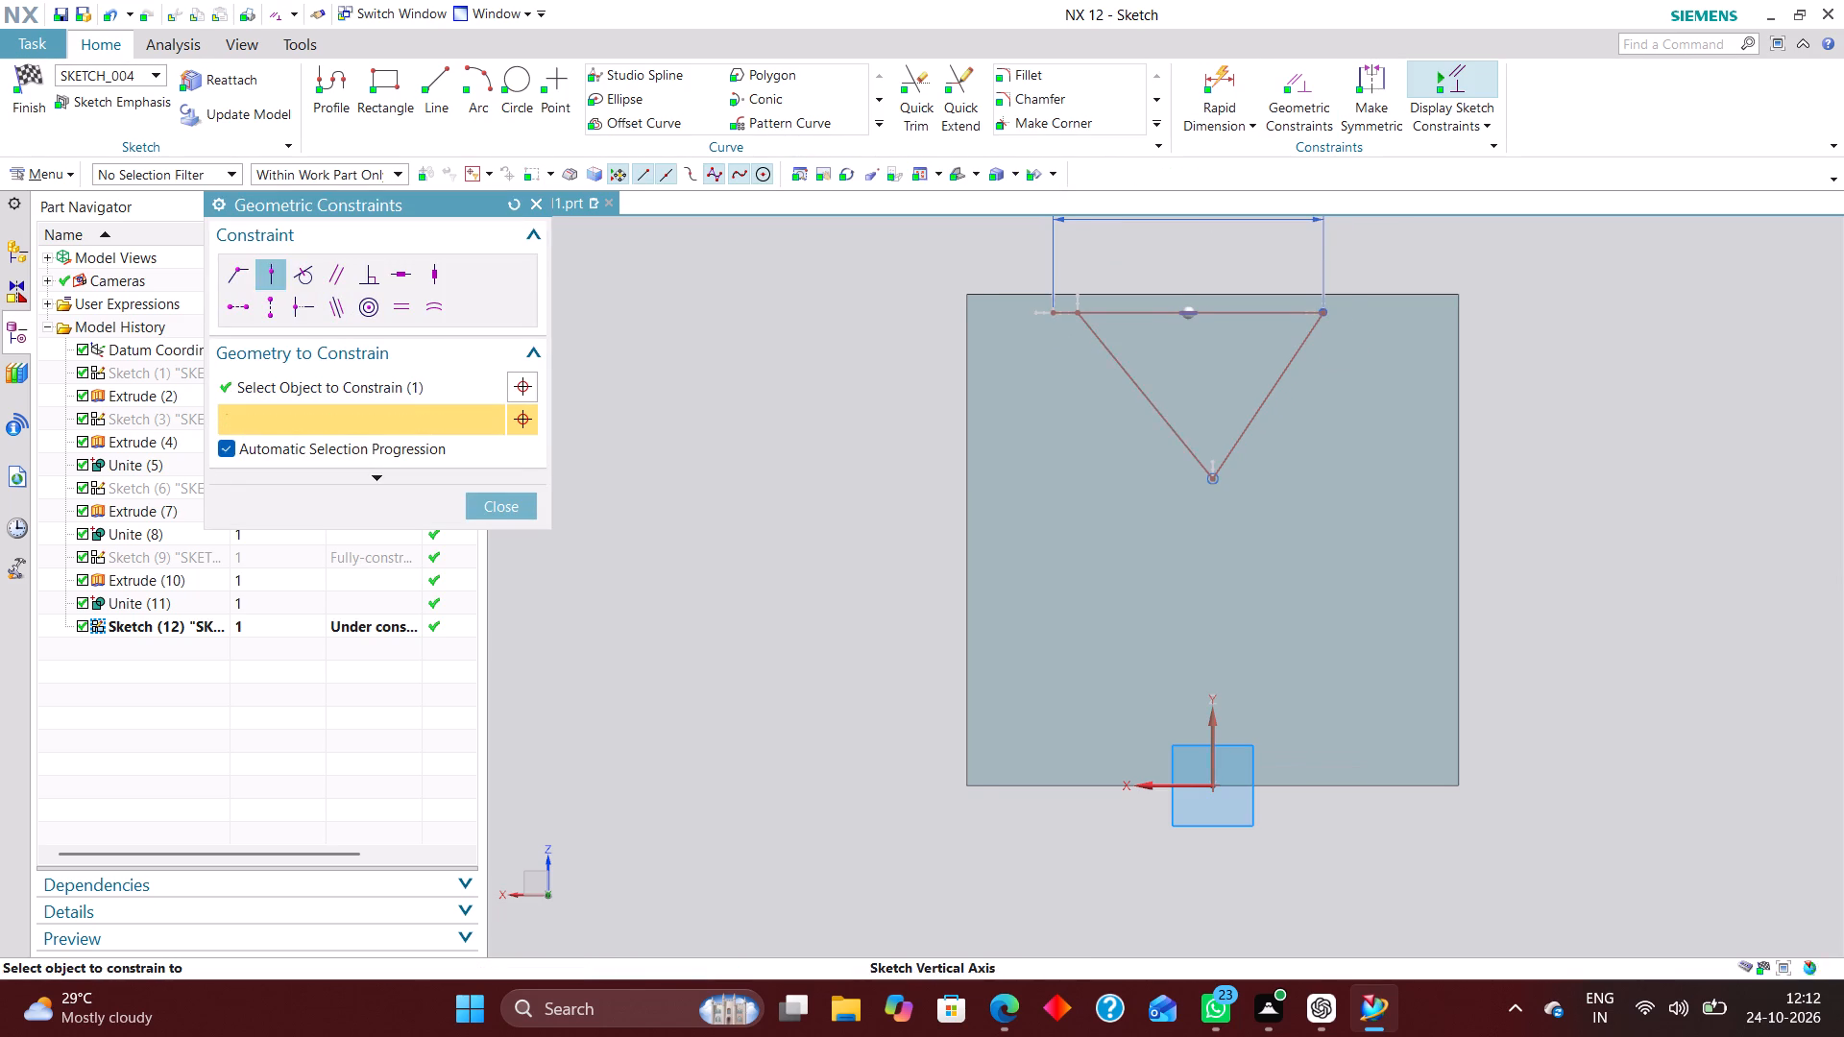
Dimension the V profile's depth from the top line to the lower endpoint as 12 mm.
scroll(1195, 598, "down", 1)
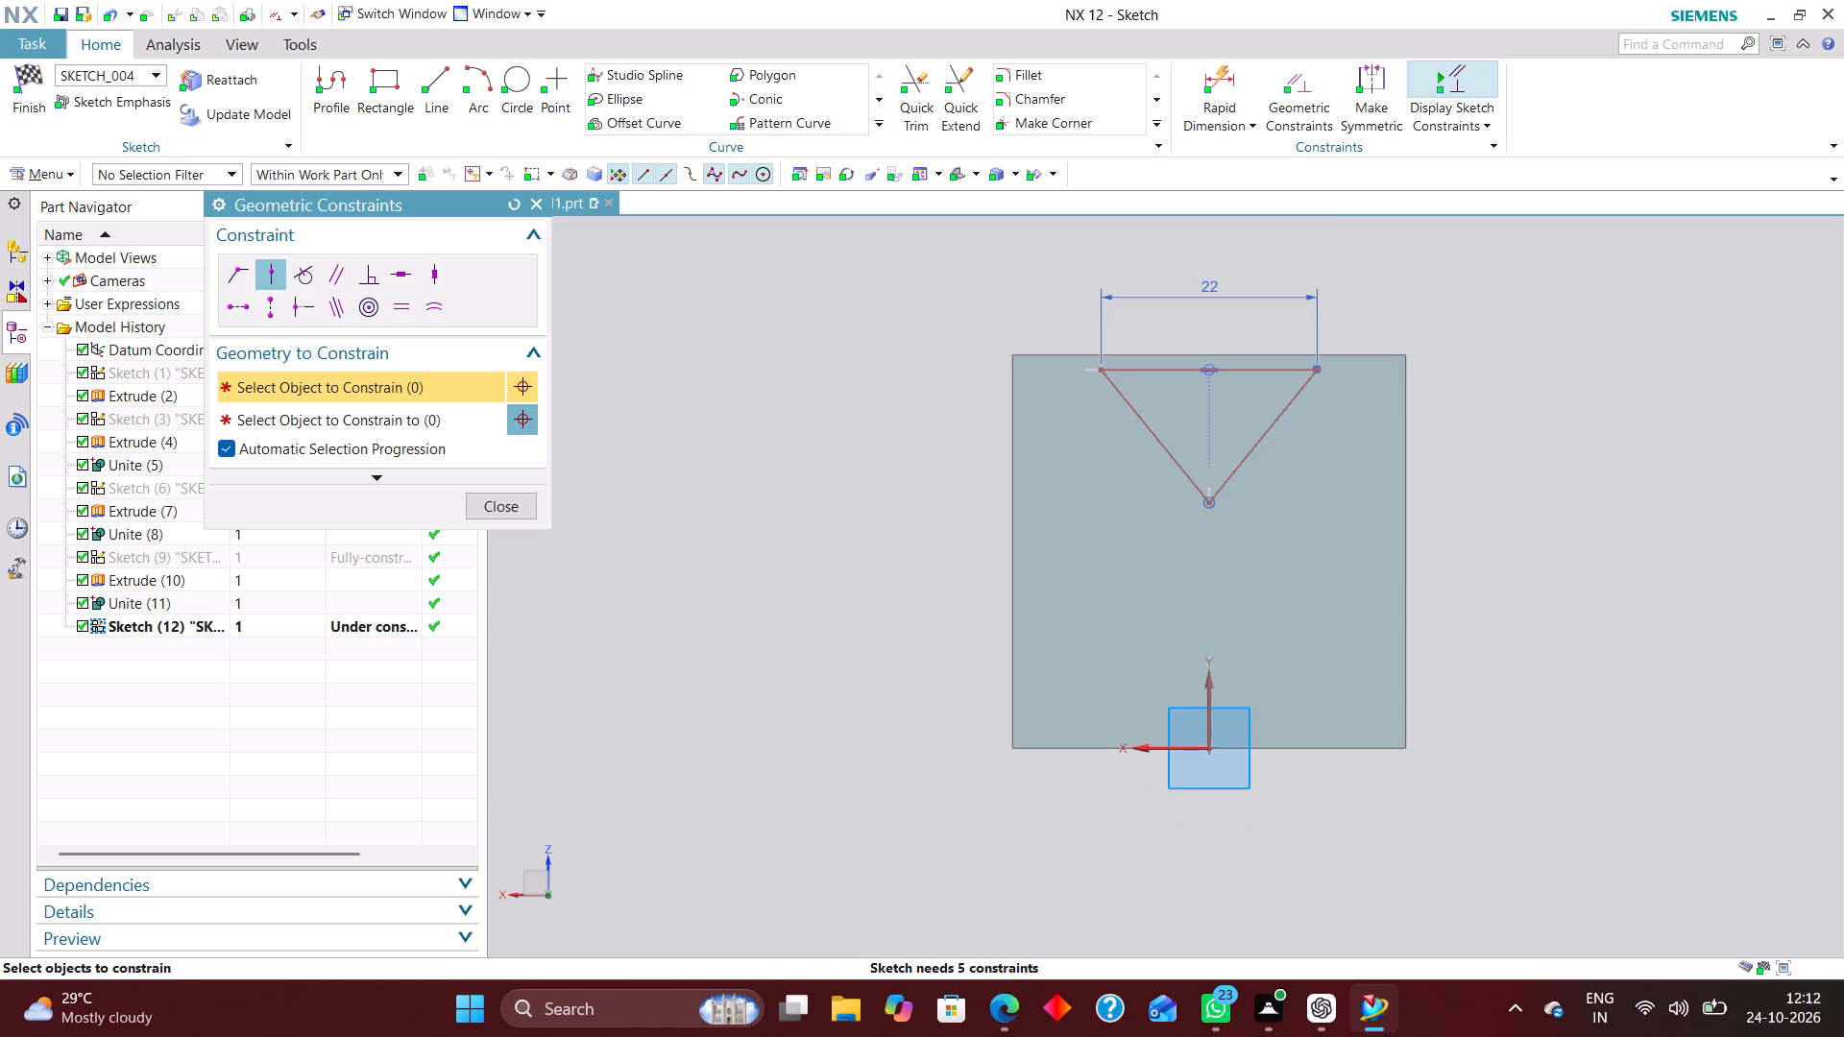
scroll(1240, 292, "up", 1)
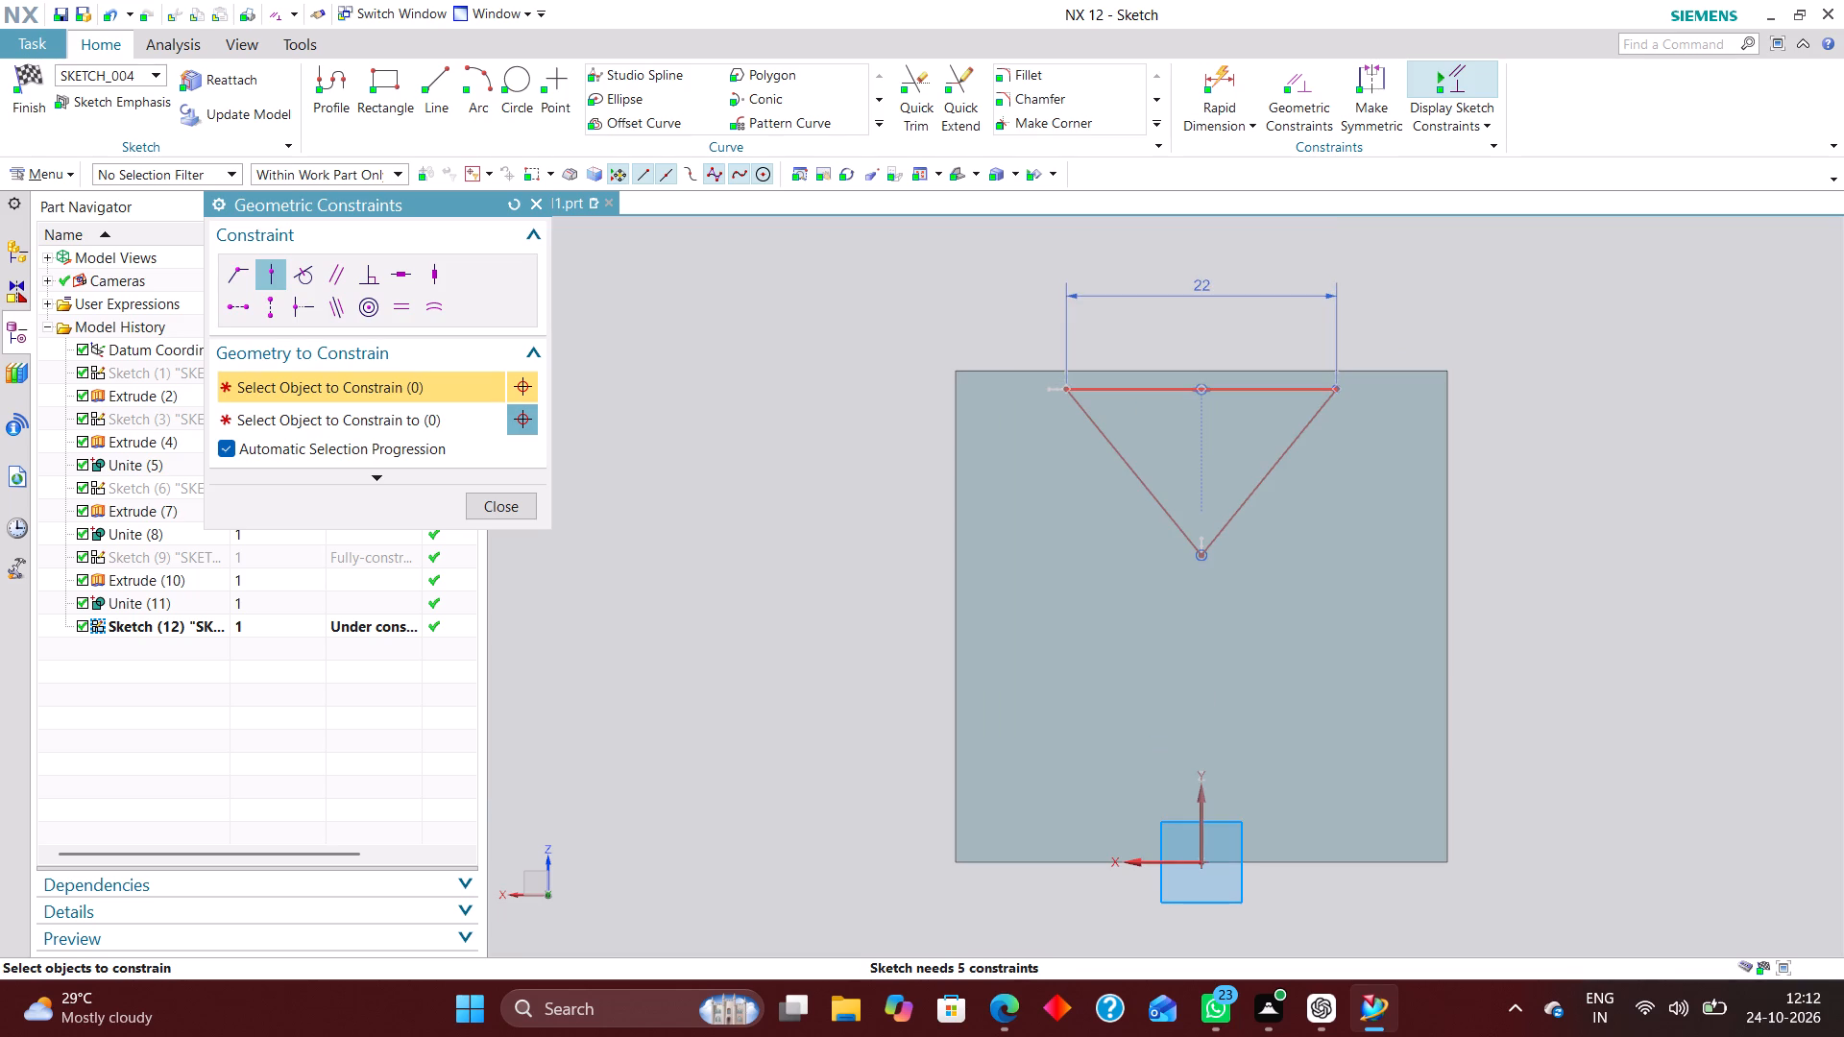
left_click(1204, 78)
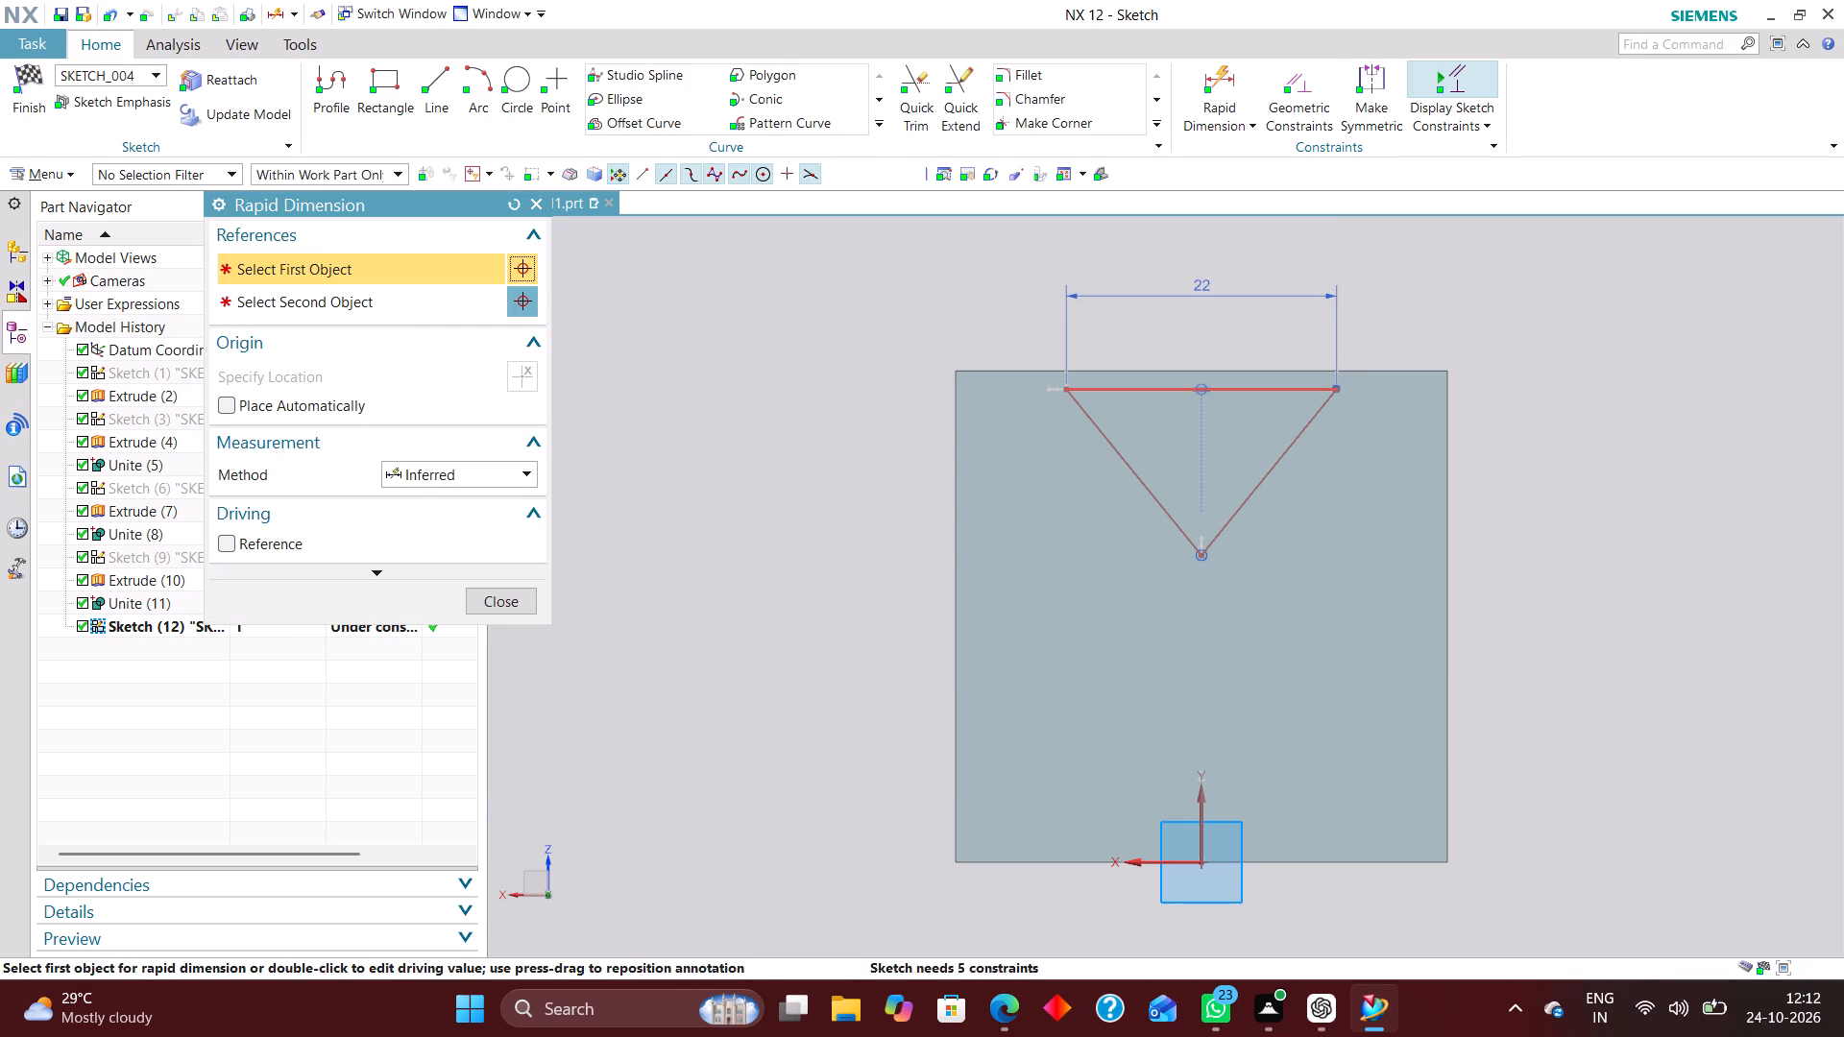
left_click(1264, 392)
left_click(1201, 560)
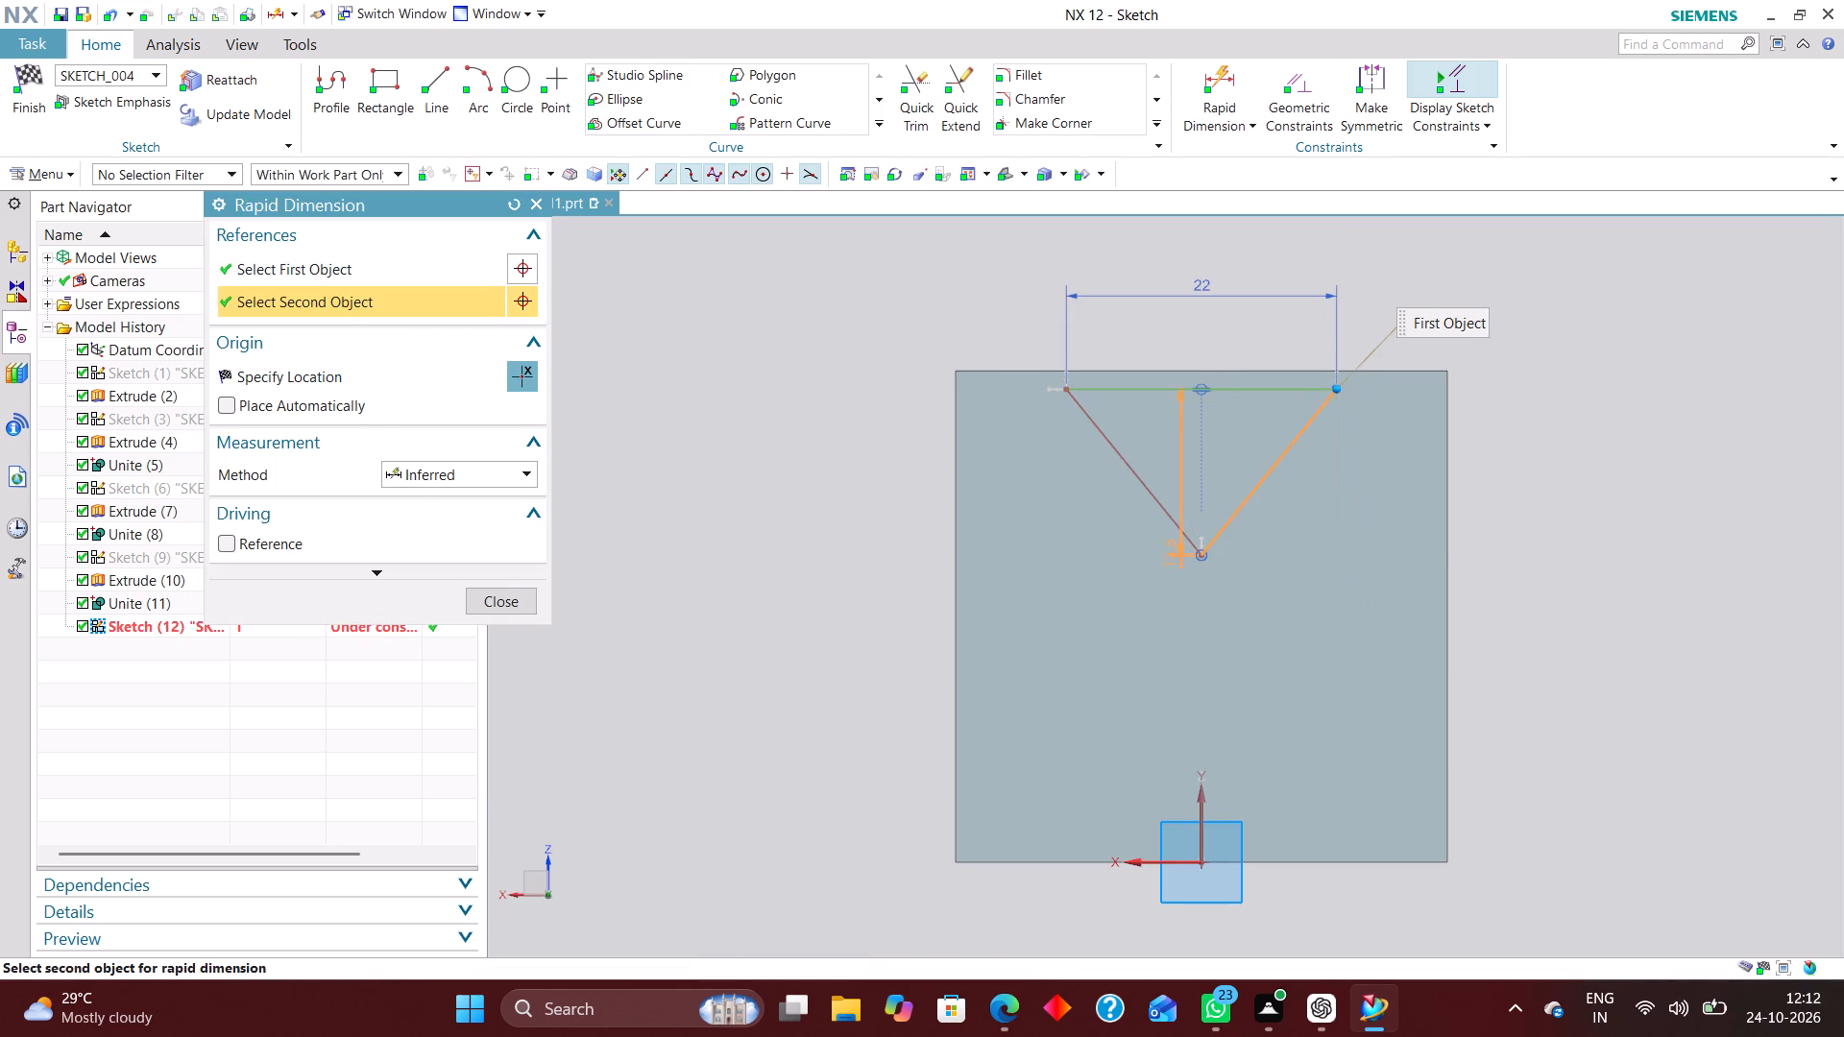
left_click(1541, 471)
type("12")
key("Return")
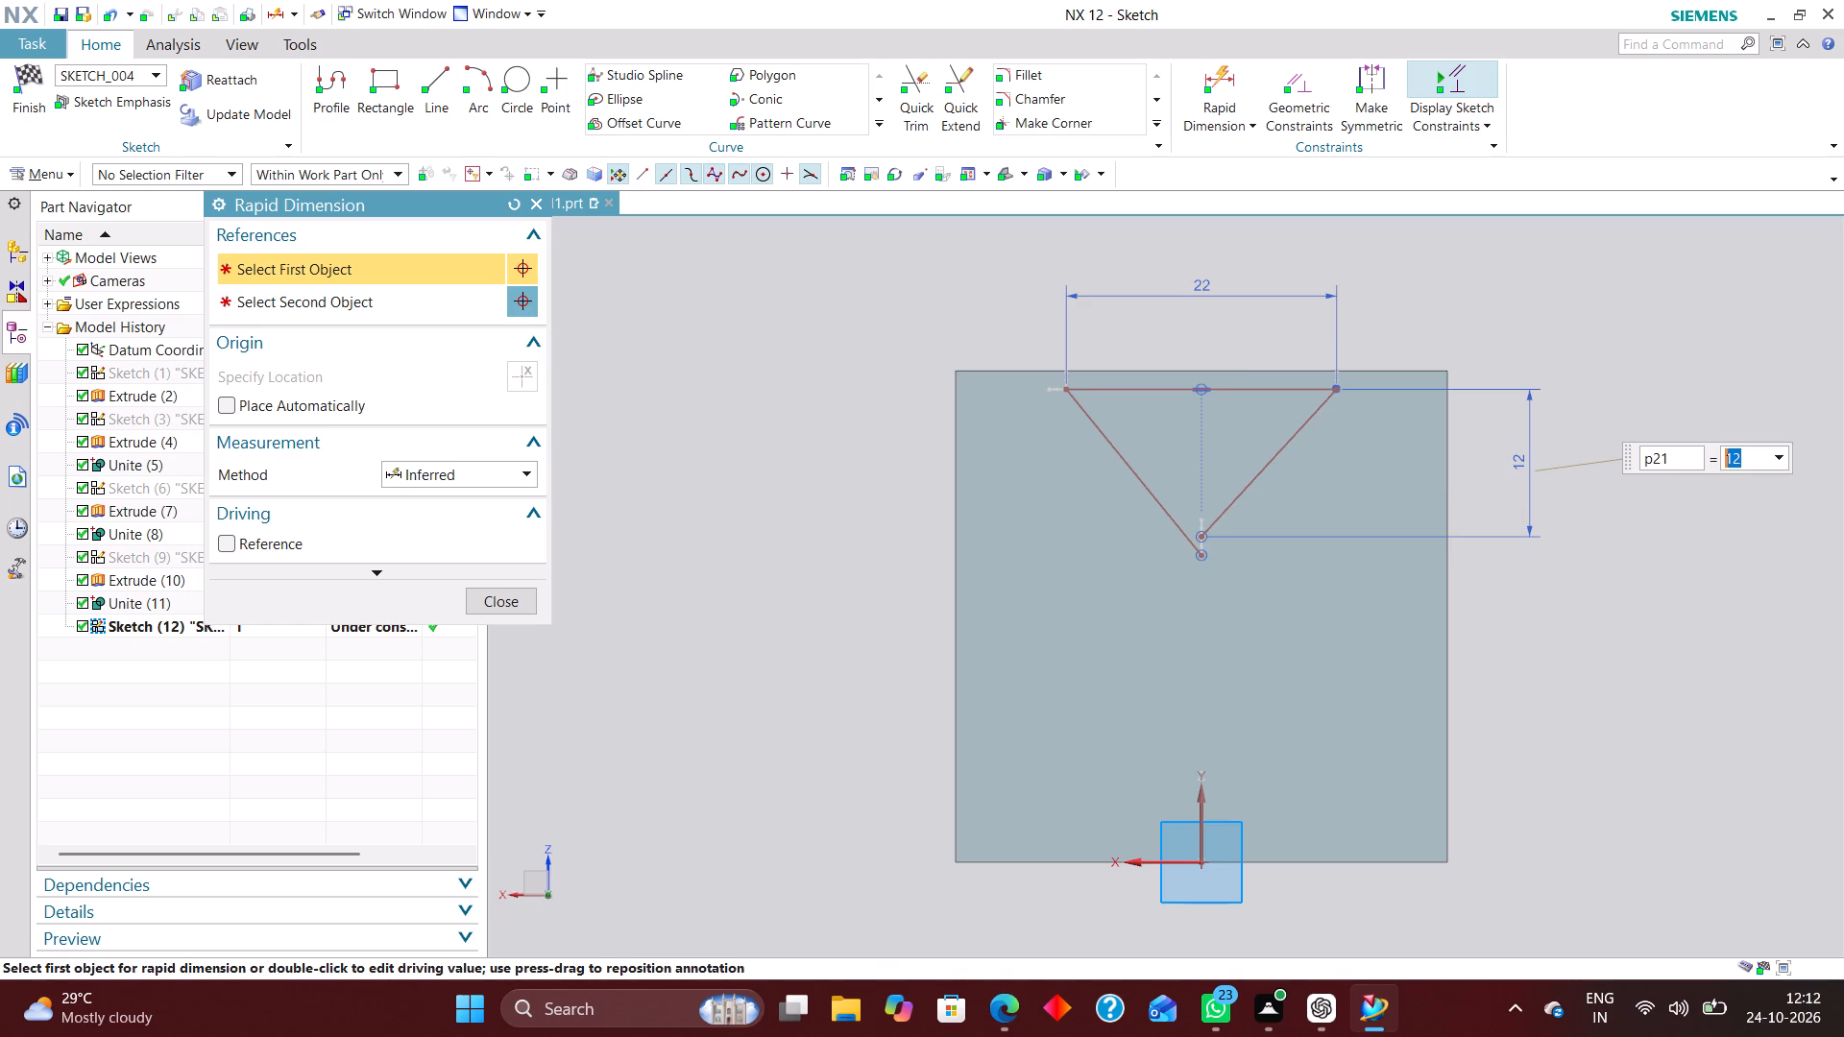
left_click(519, 599)
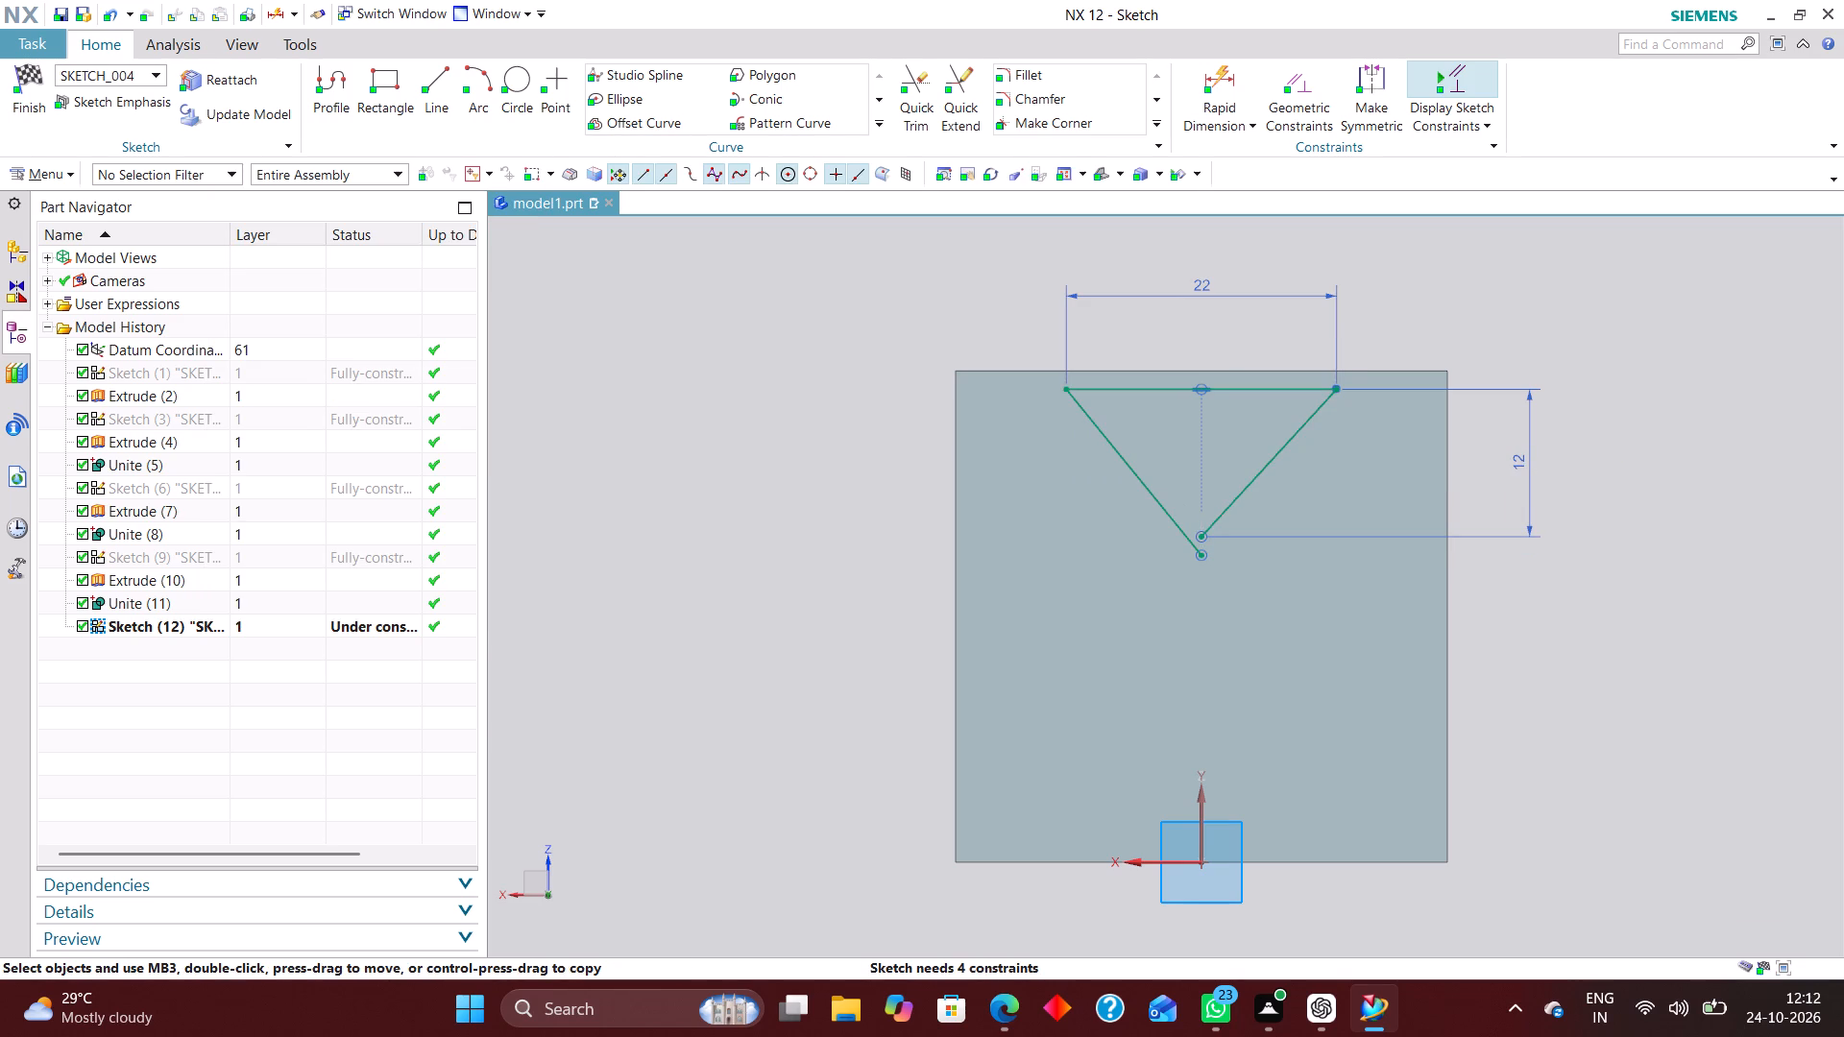
Close the V profile with coincident constraints between the line endpoints at its bottom vertex and upper corners.
scroll(1208, 518, "up", 2)
left_click(1296, 71)
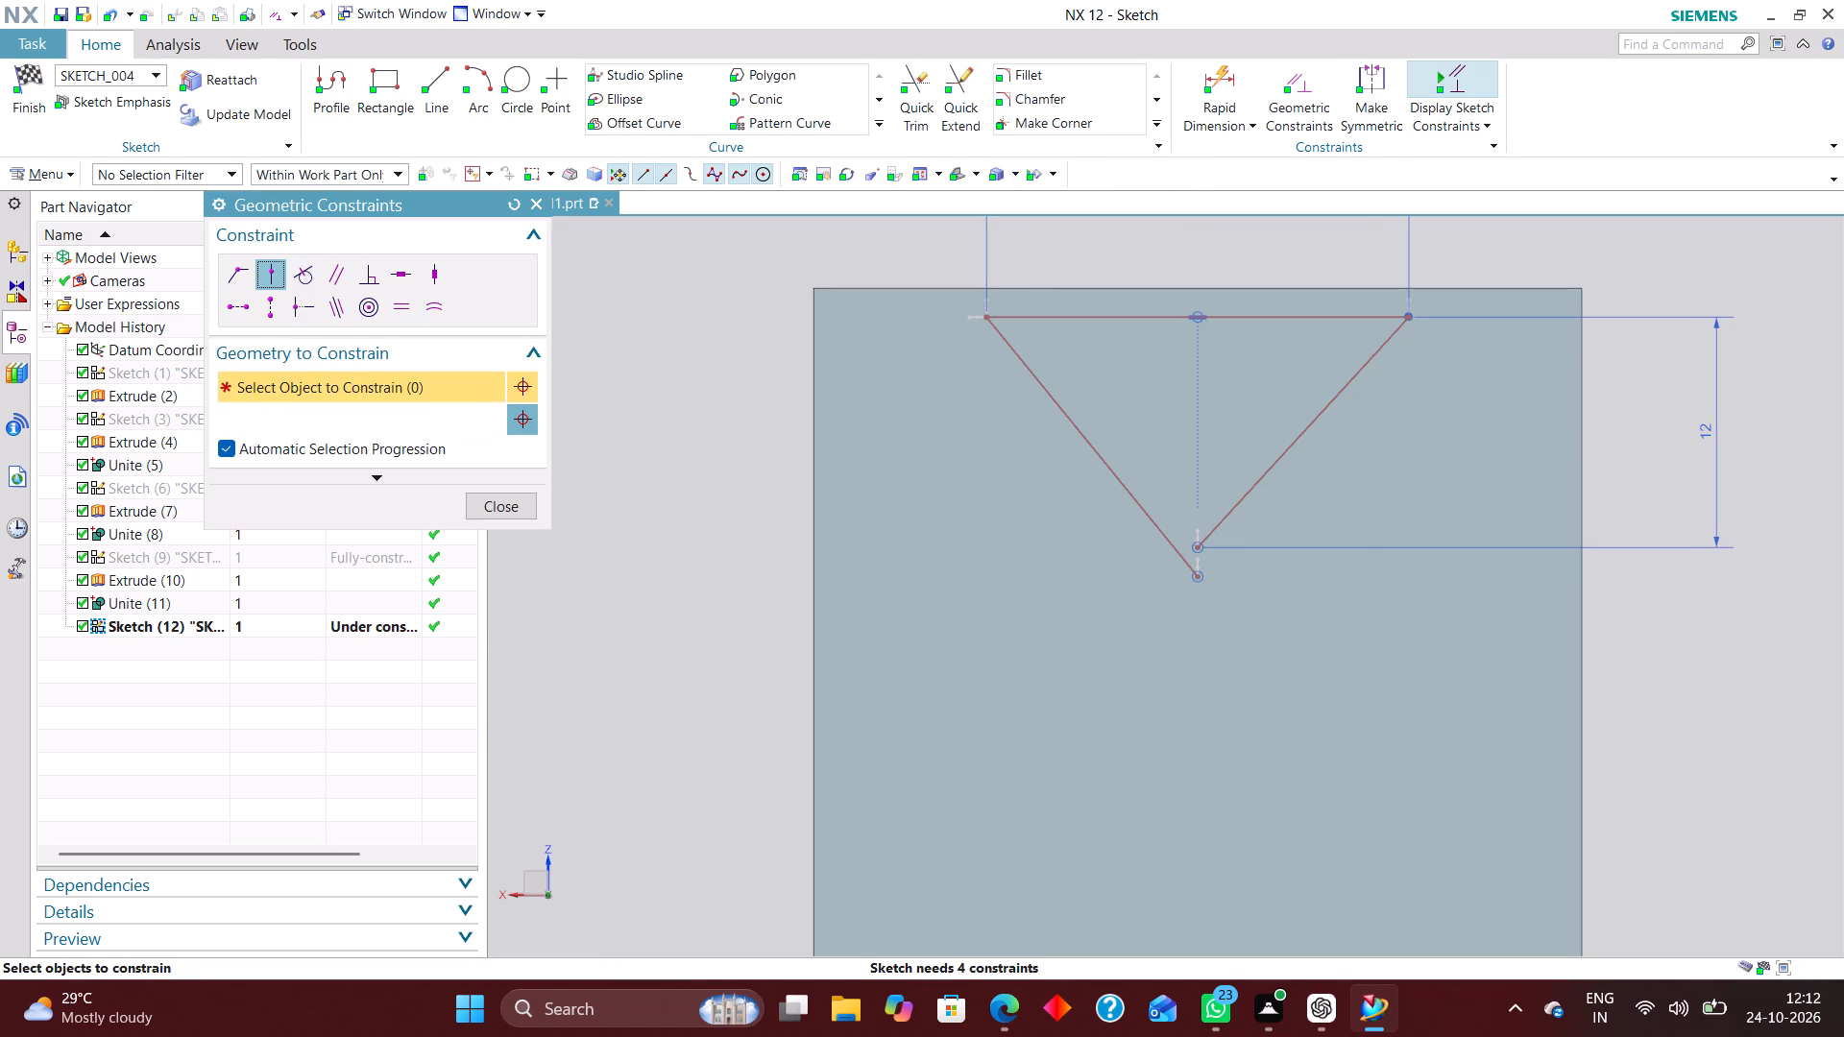
left_click(246, 280)
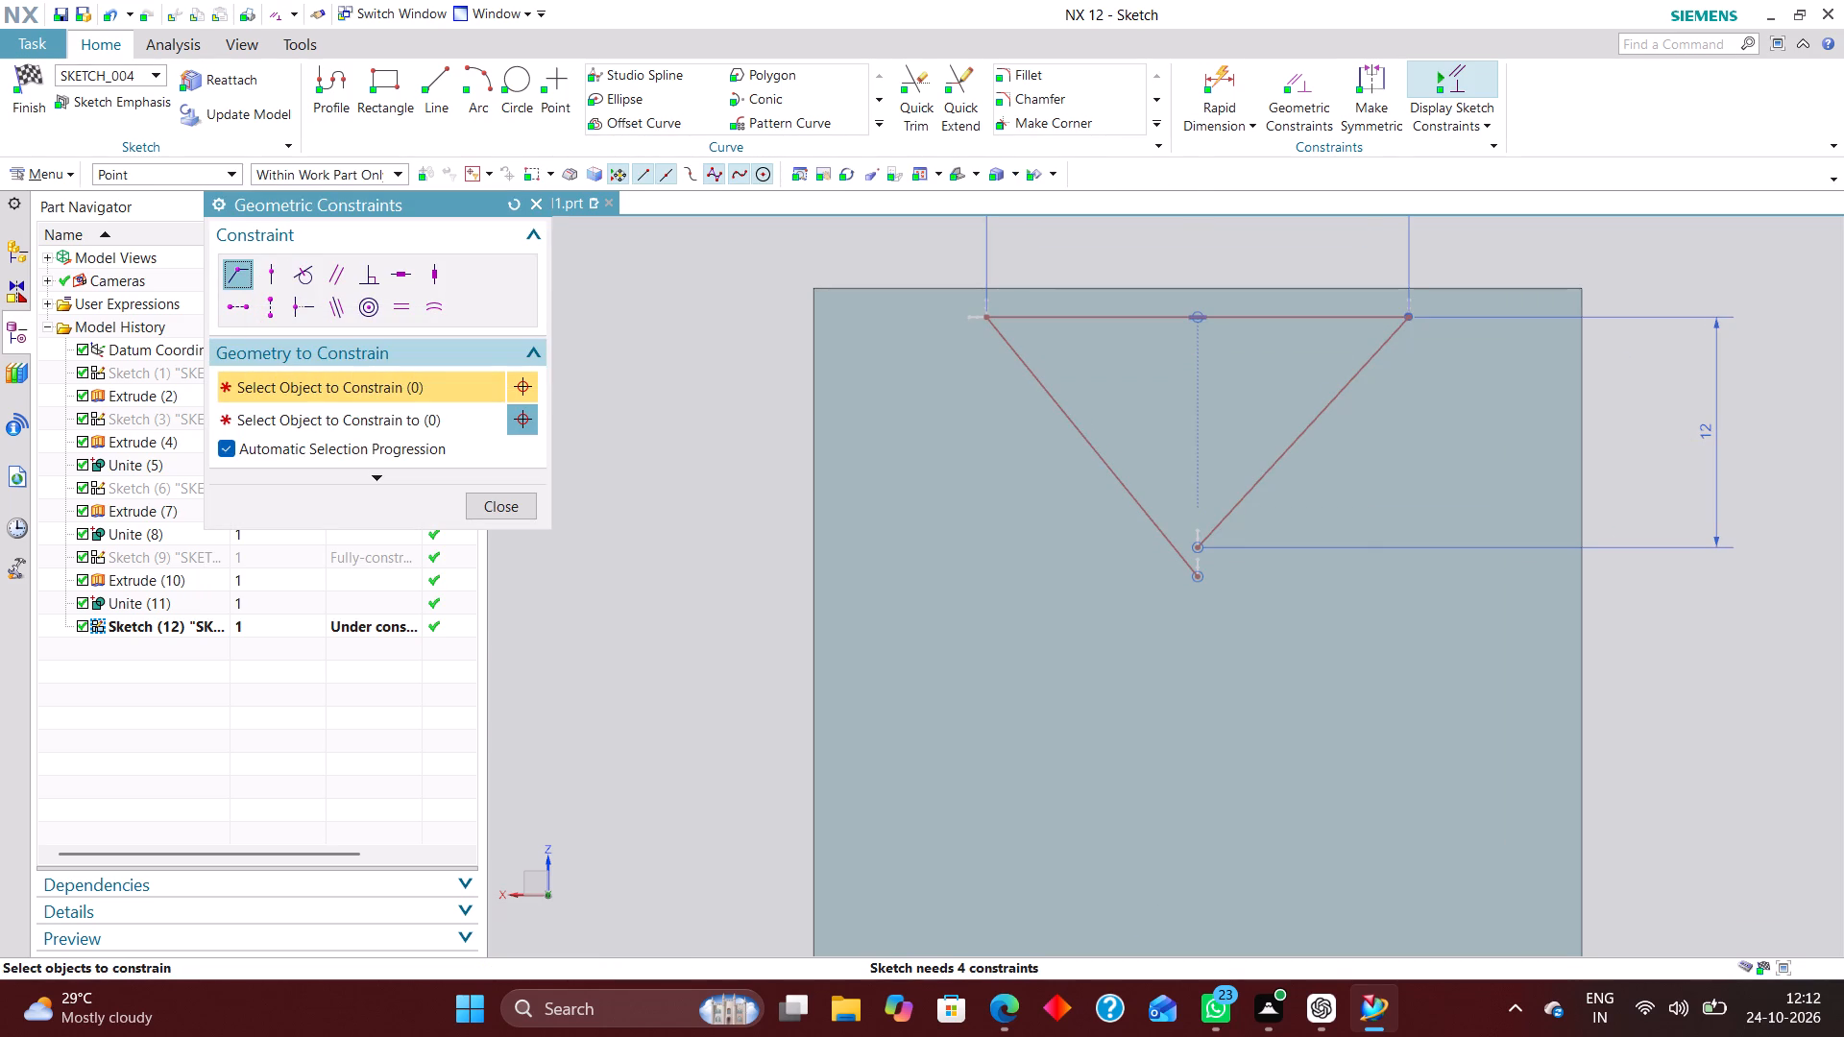
left_click(1189, 542)
left_click(1199, 571)
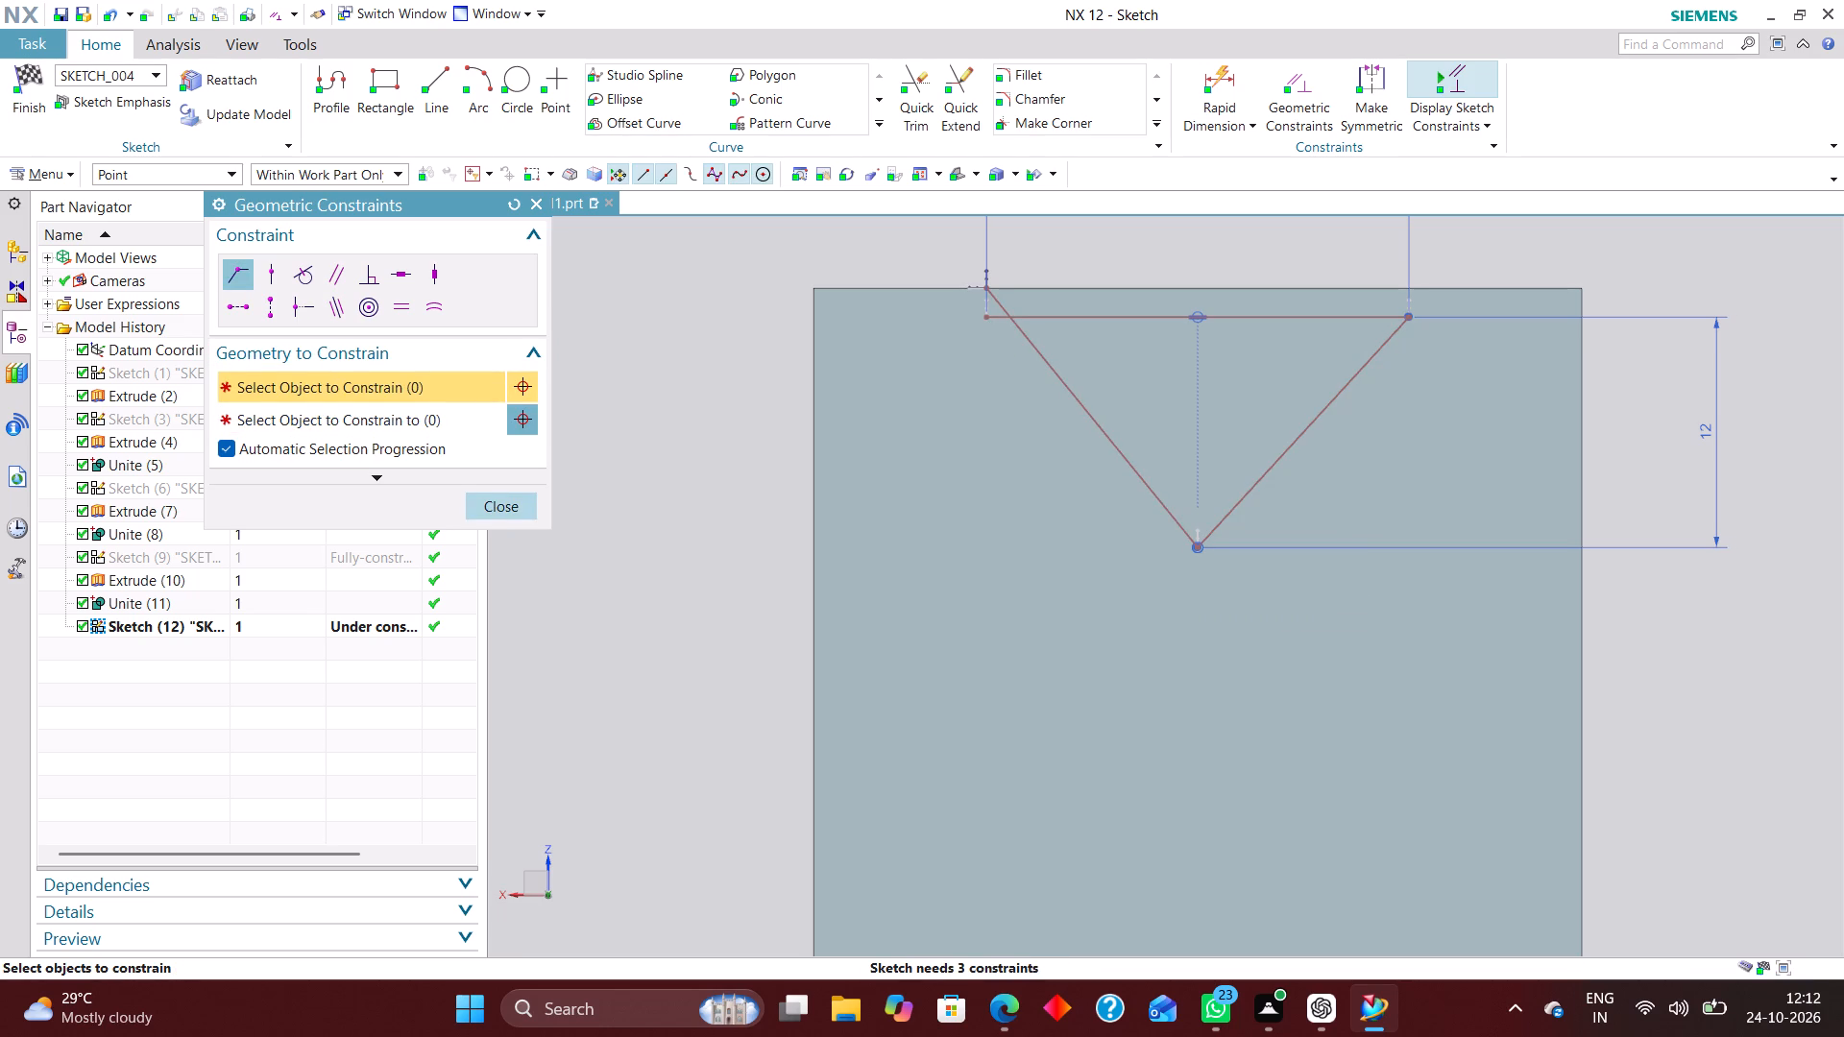
scroll(1007, 271, "up", 4)
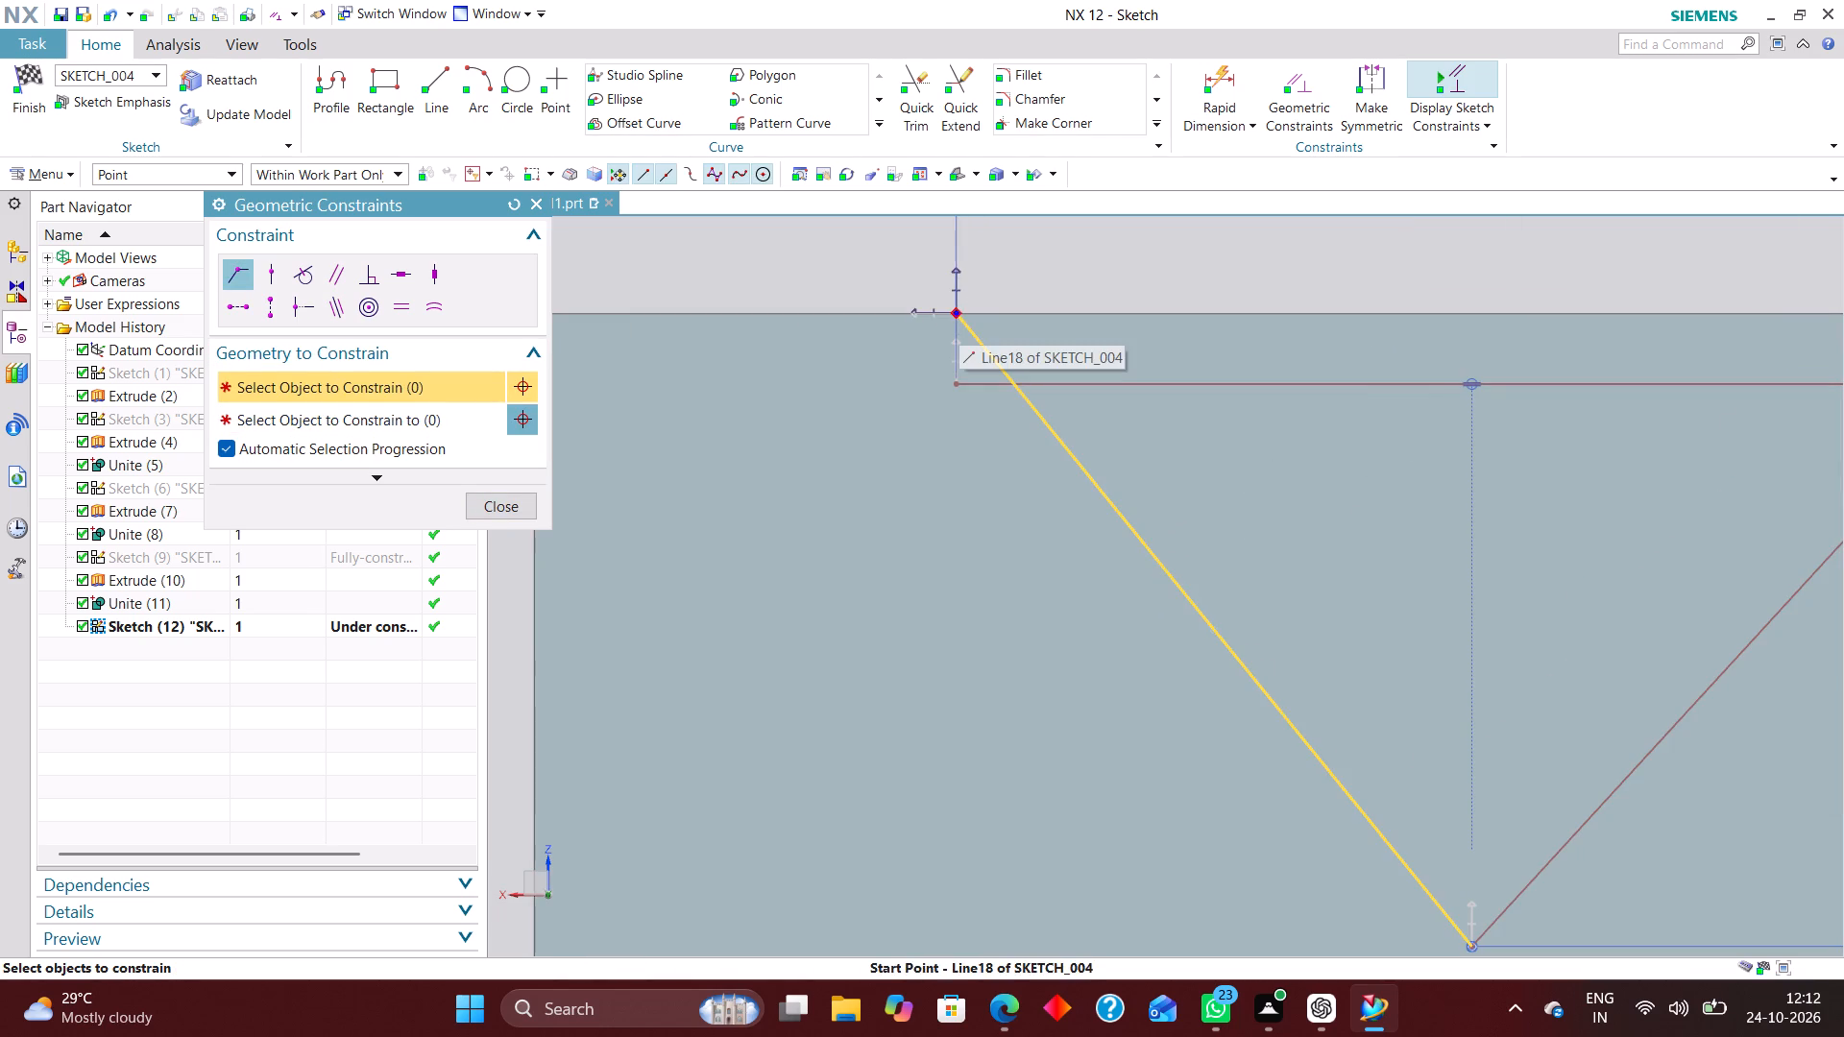
left_click(958, 312)
left_click(954, 383)
scroll(922, 248, "down", 4)
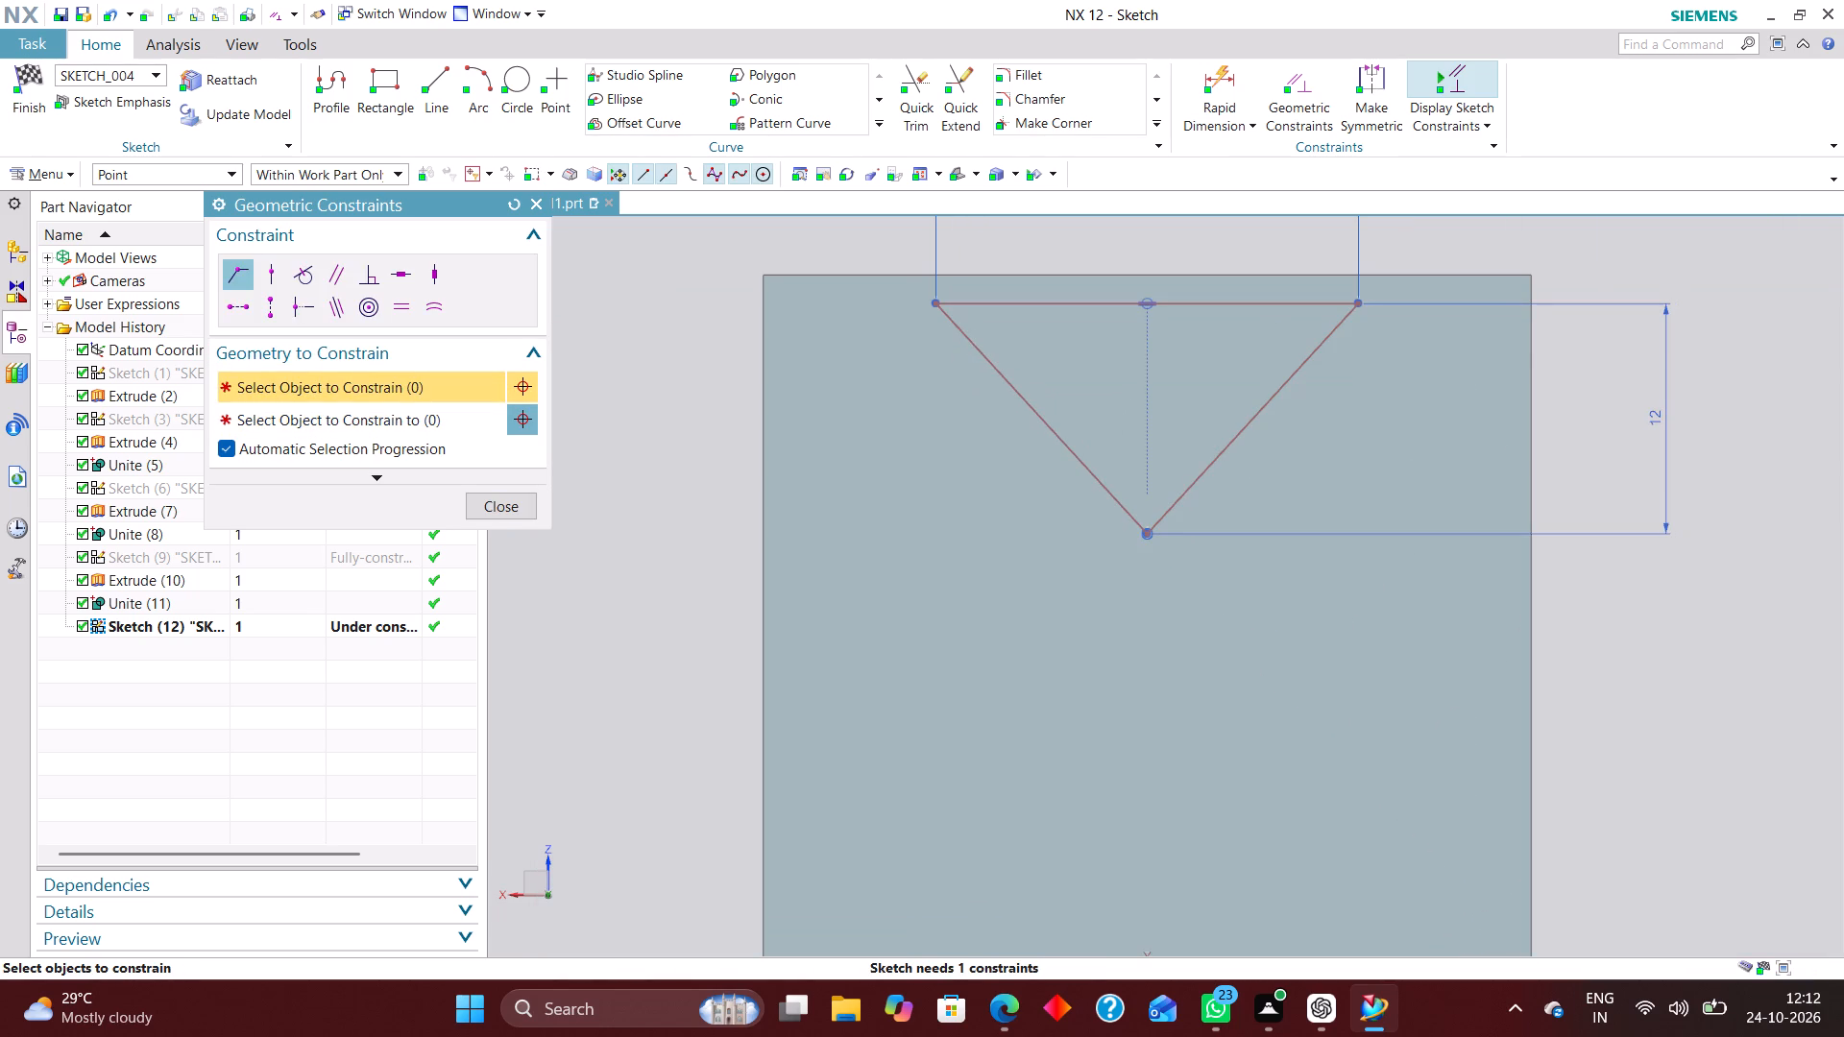
left_click(1358, 305)
left_click(1337, 300)
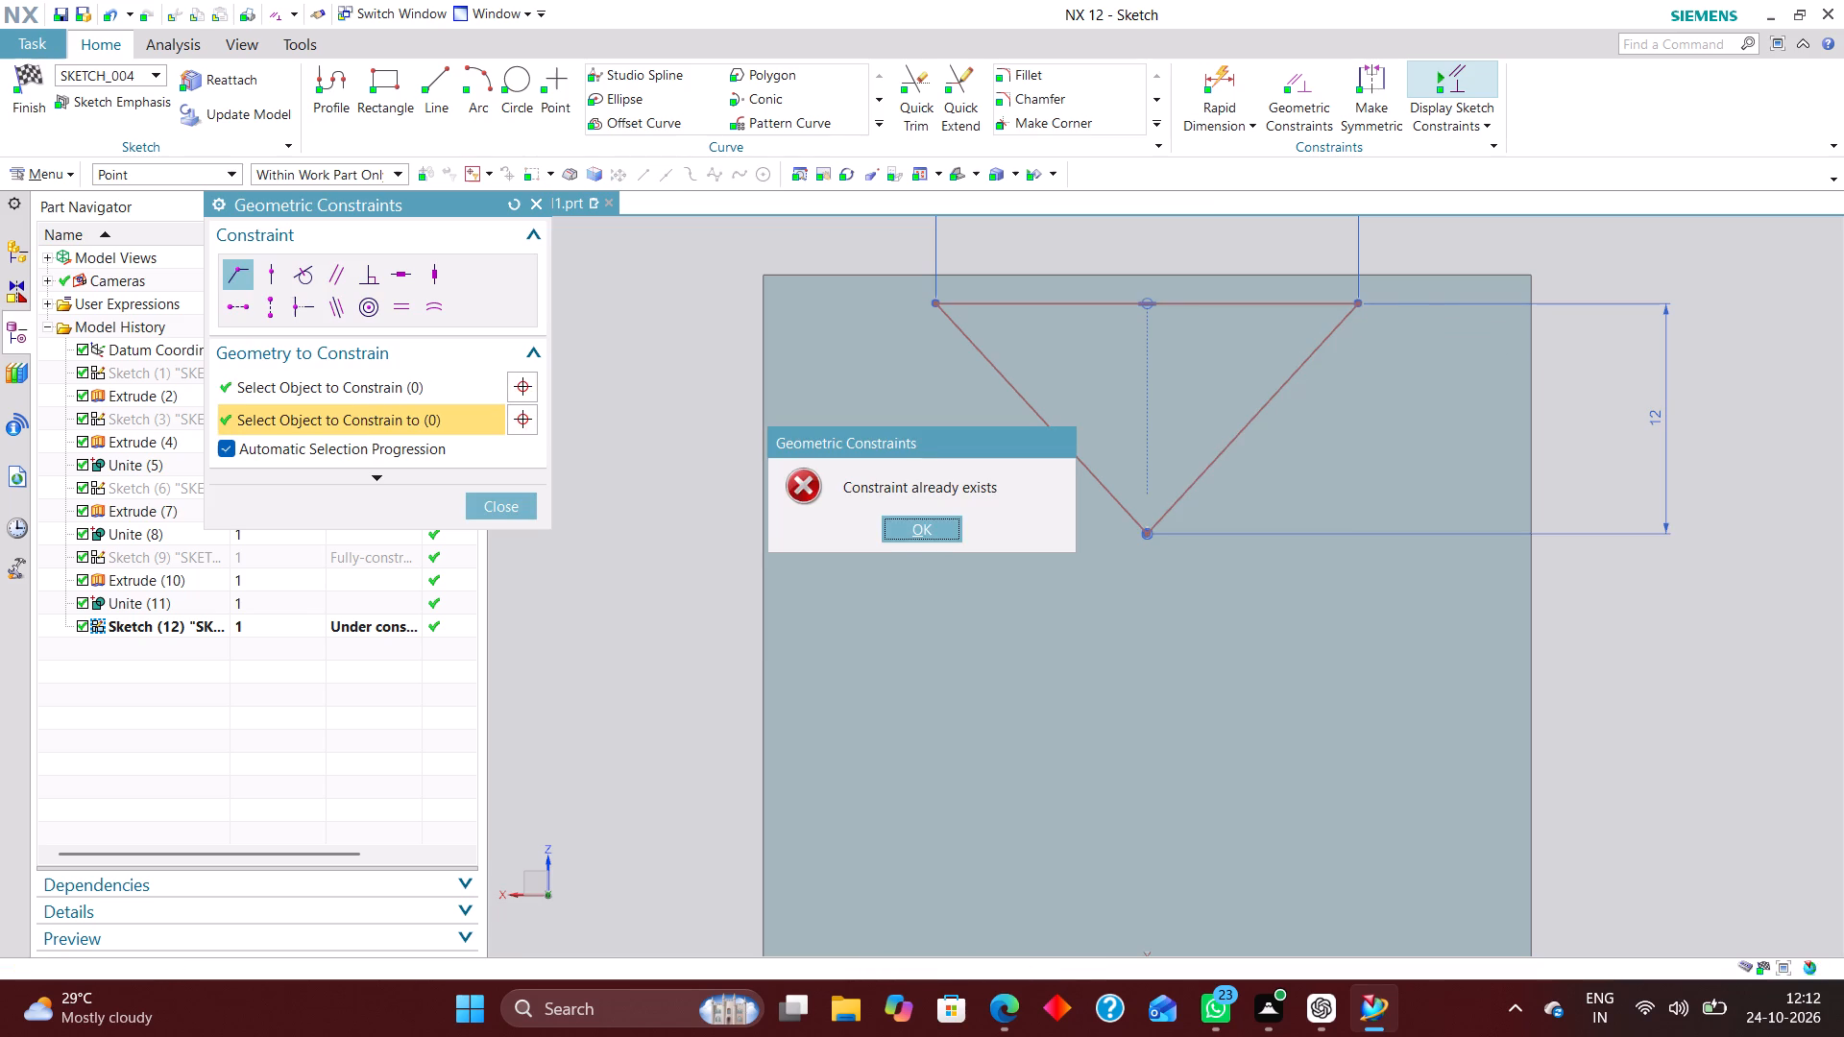
left_click(934, 531)
left_click(525, 509)
Dimension the V profile's top line at 40 mm from the sketch's horizontal axis.
scroll(1358, 480, "down", 2)
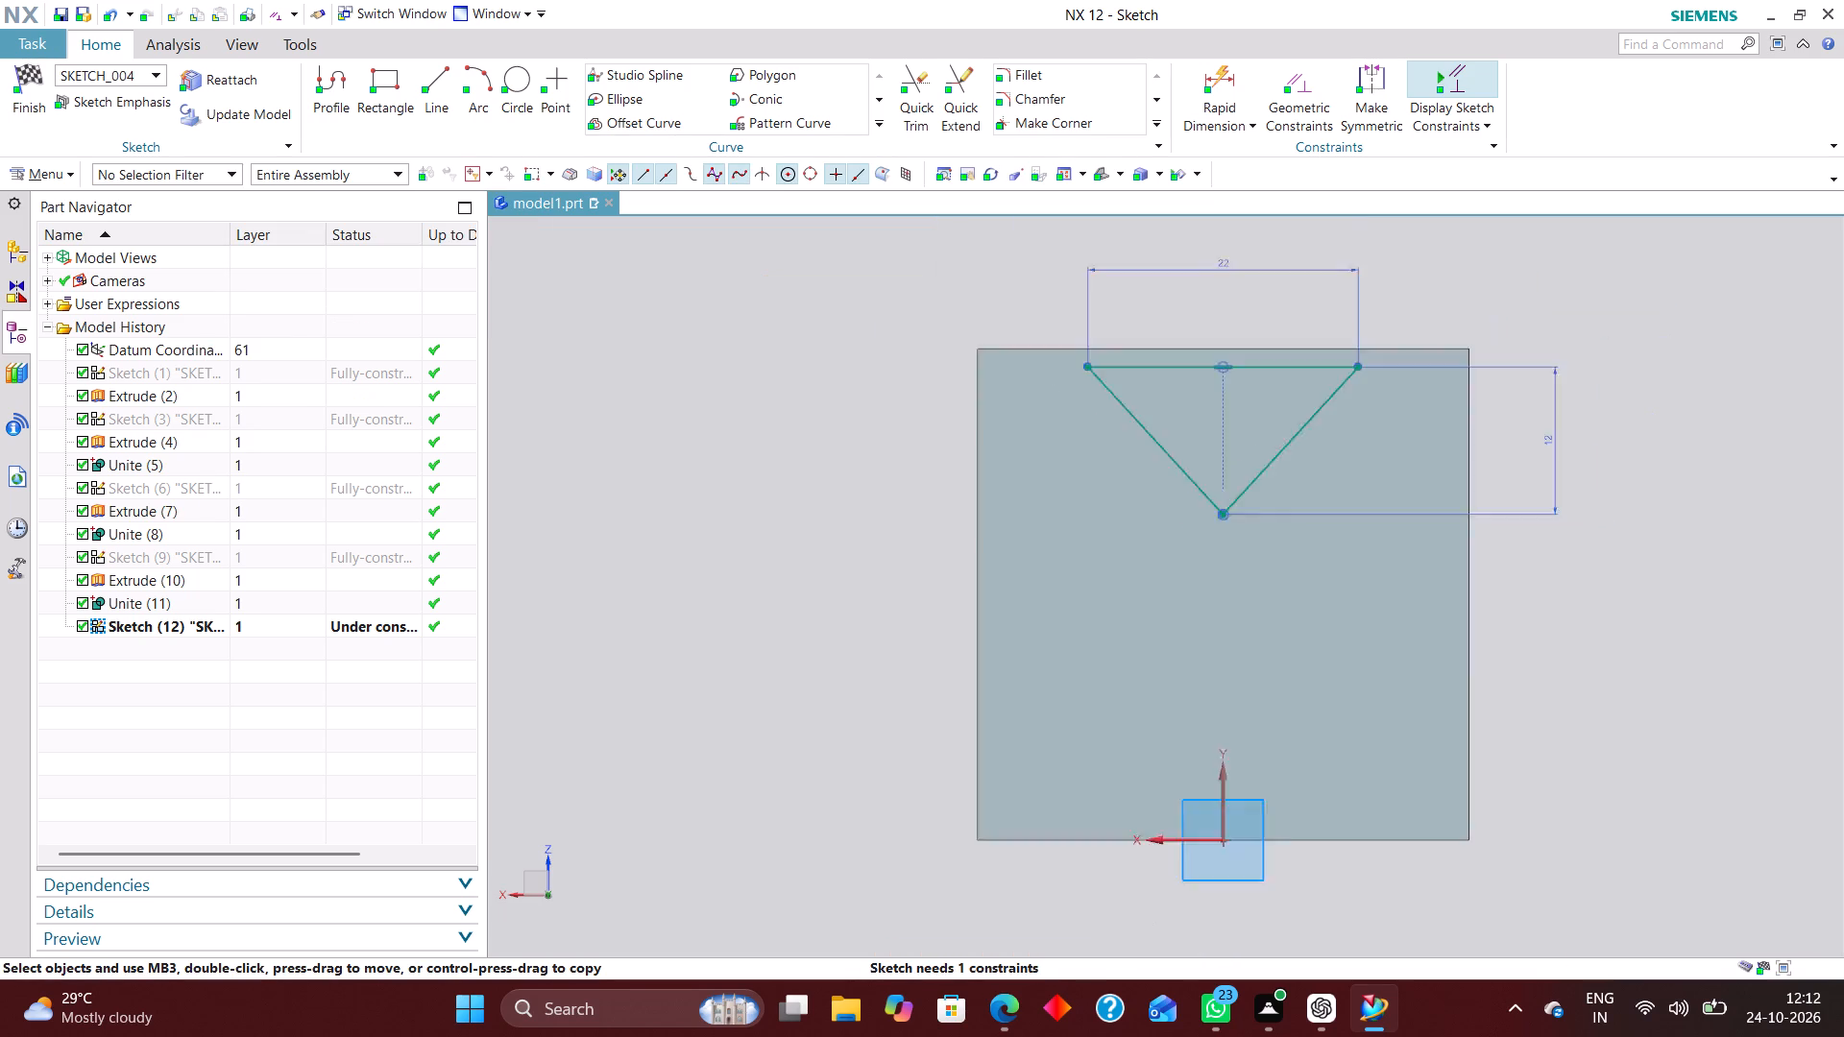
scroll(1358, 480, "down", 1)
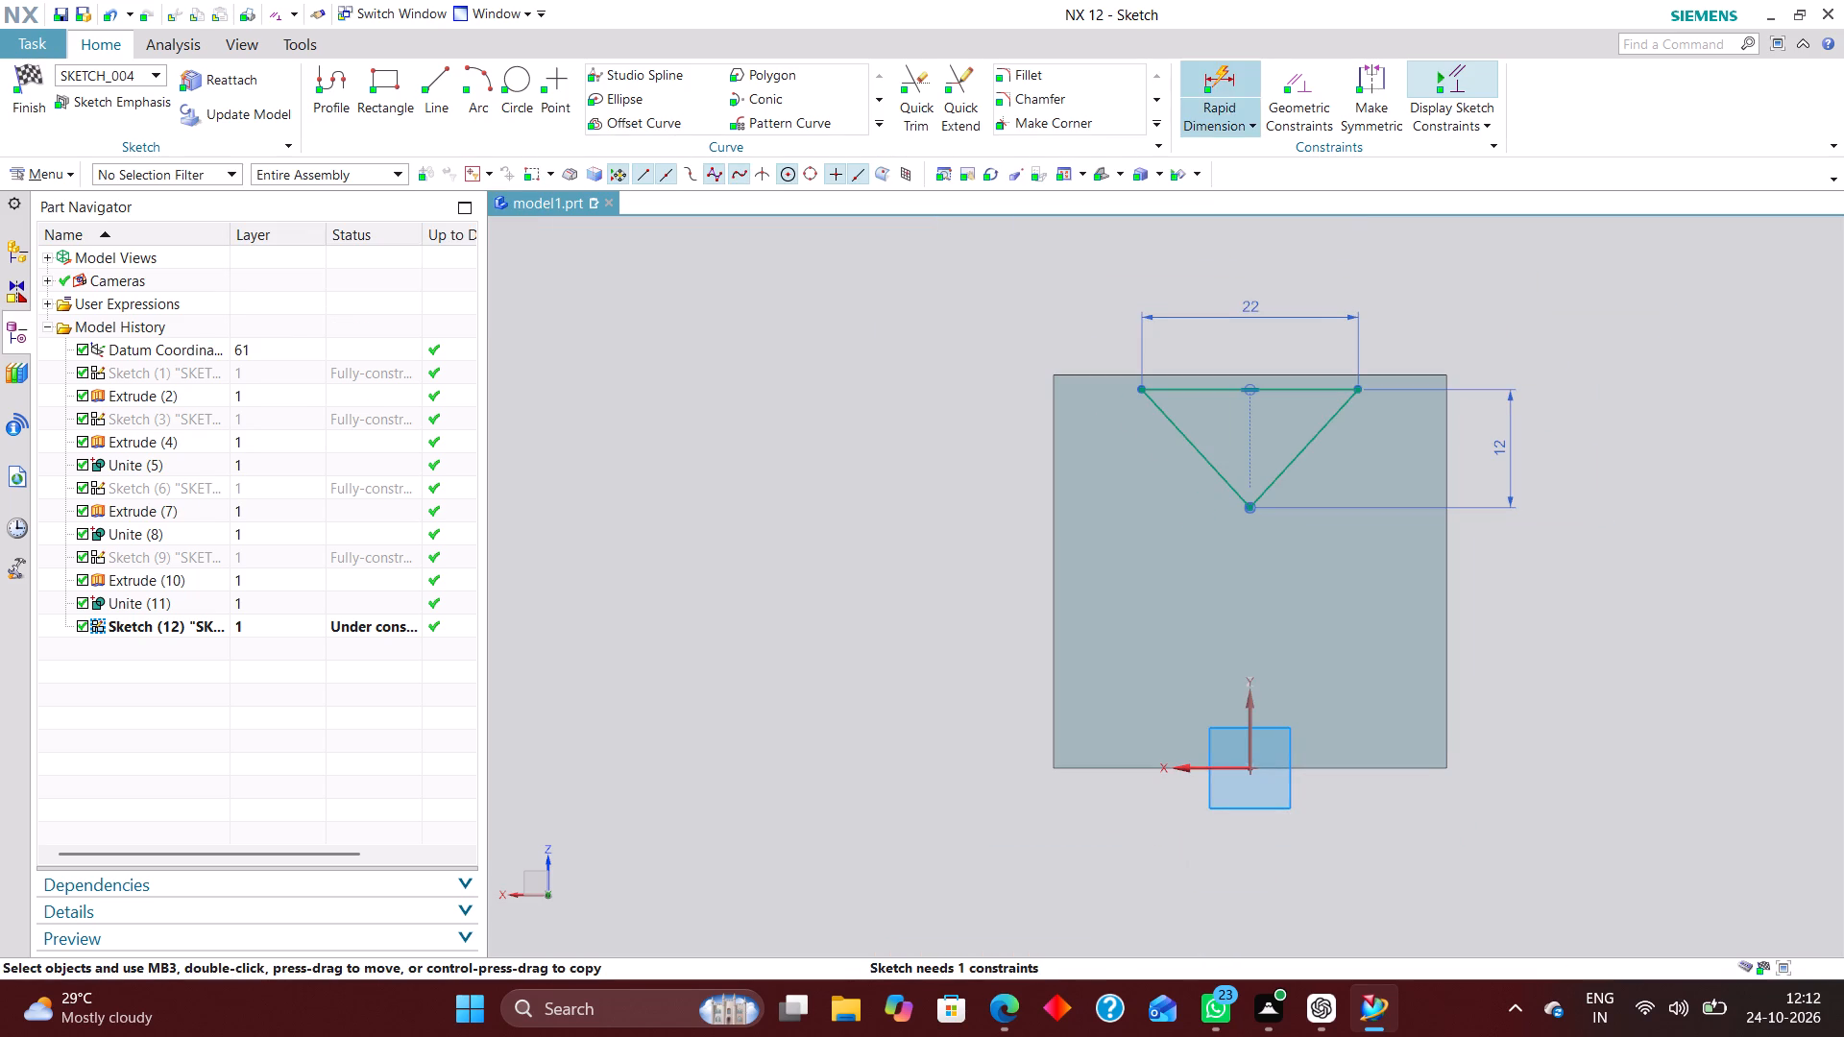
left_click(1211, 73)
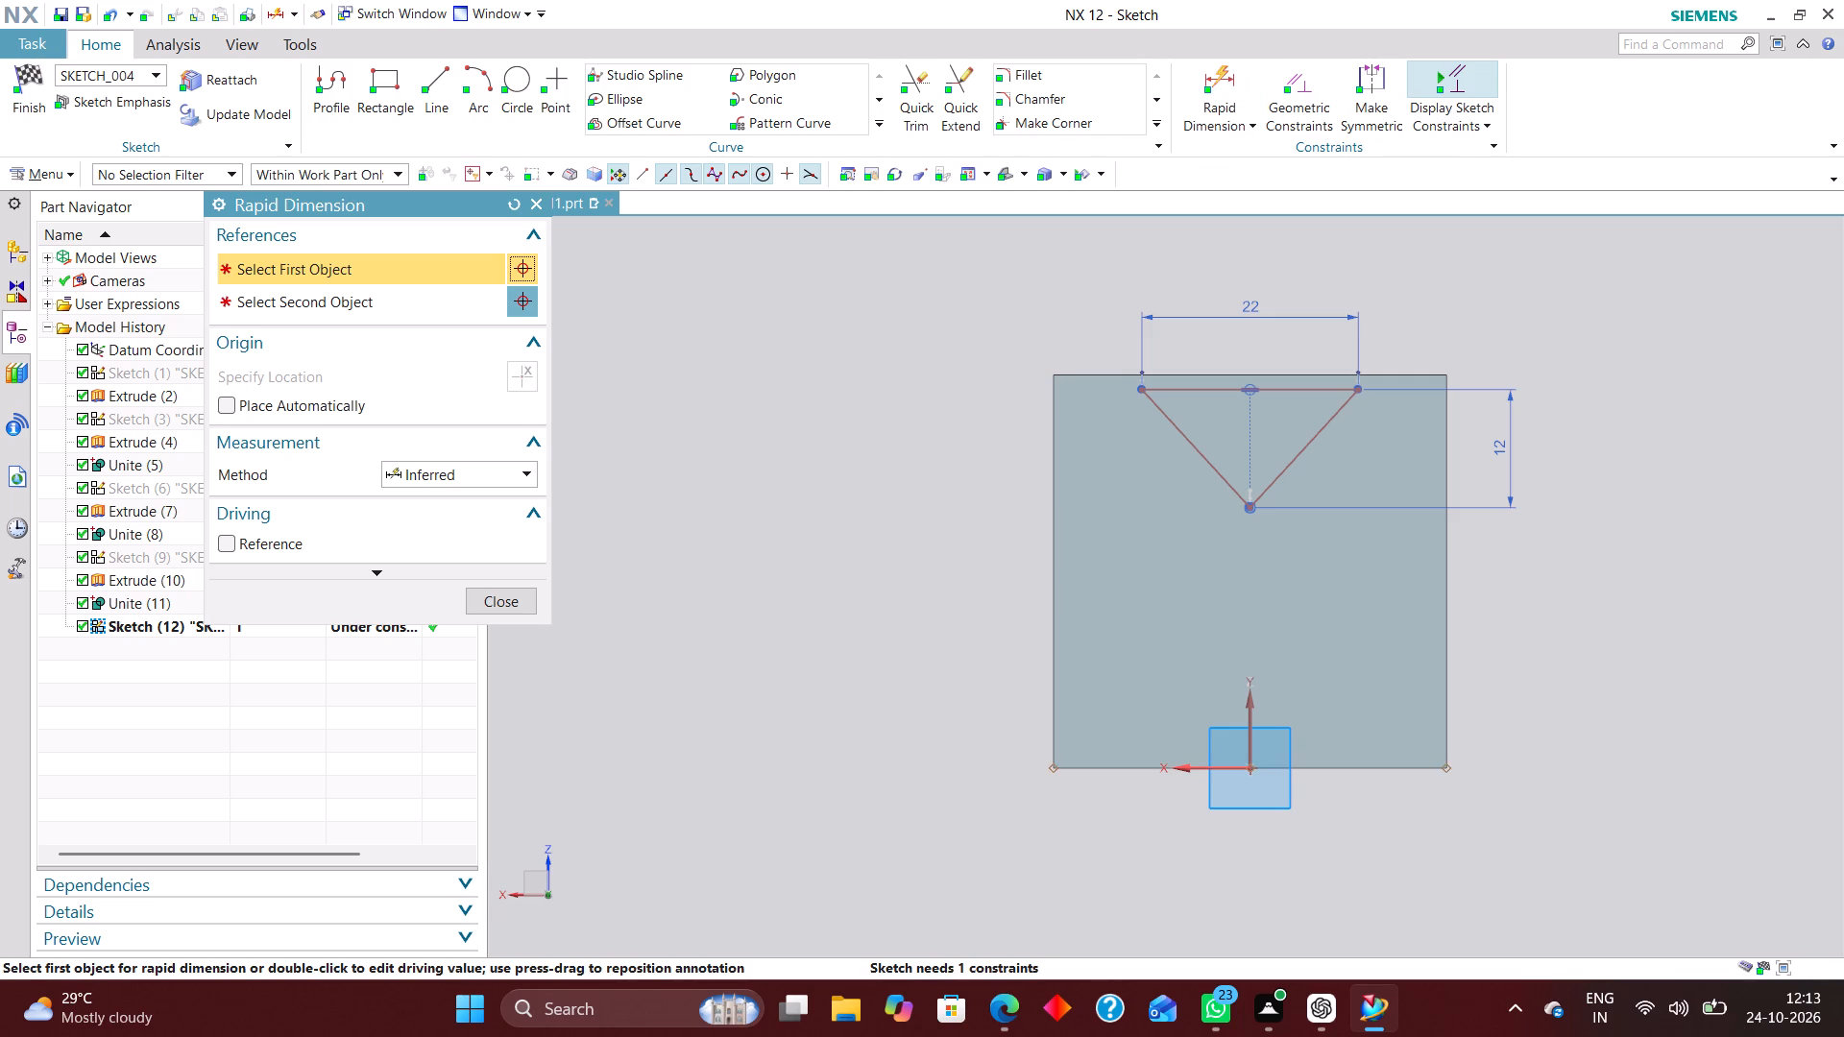
left_click(1232, 767)
left_click(1298, 388)
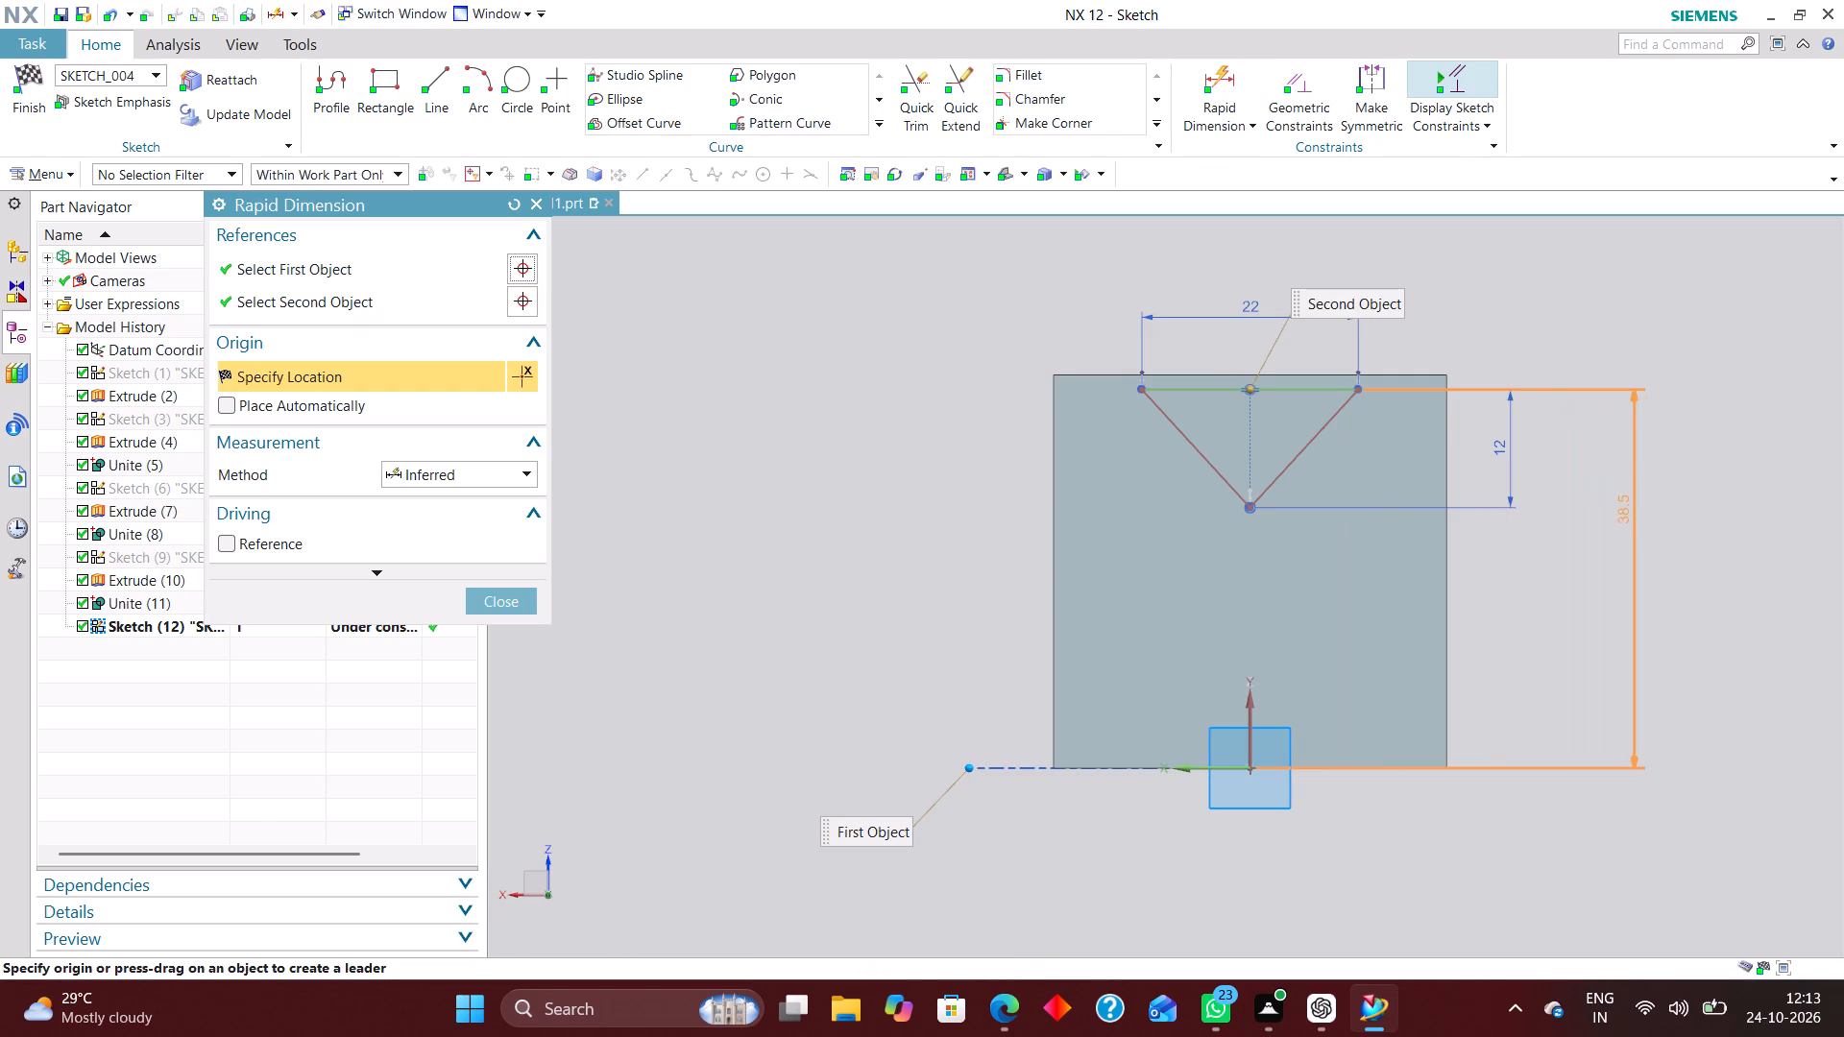
left_click(1645, 525)
type("40")
key("Return")
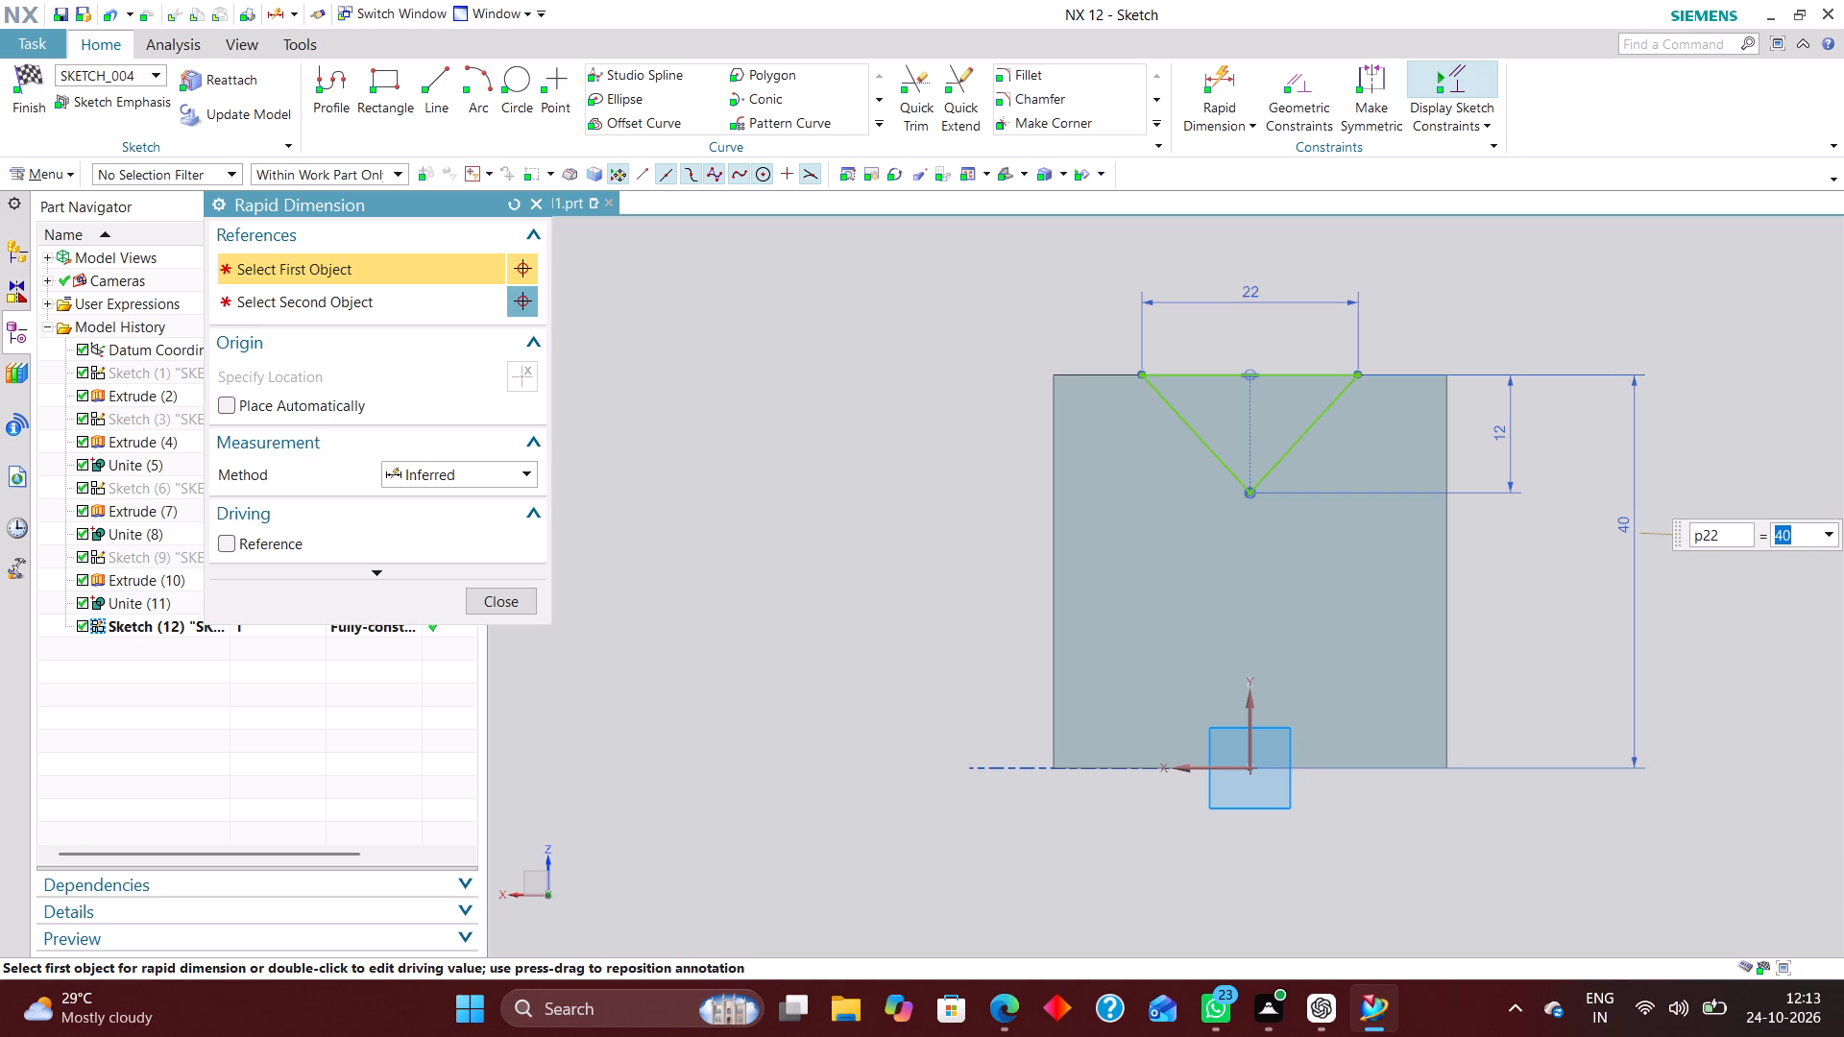
Finish the fully dimensioned V-profile sketch and return to modeling.
left_click(485, 593)
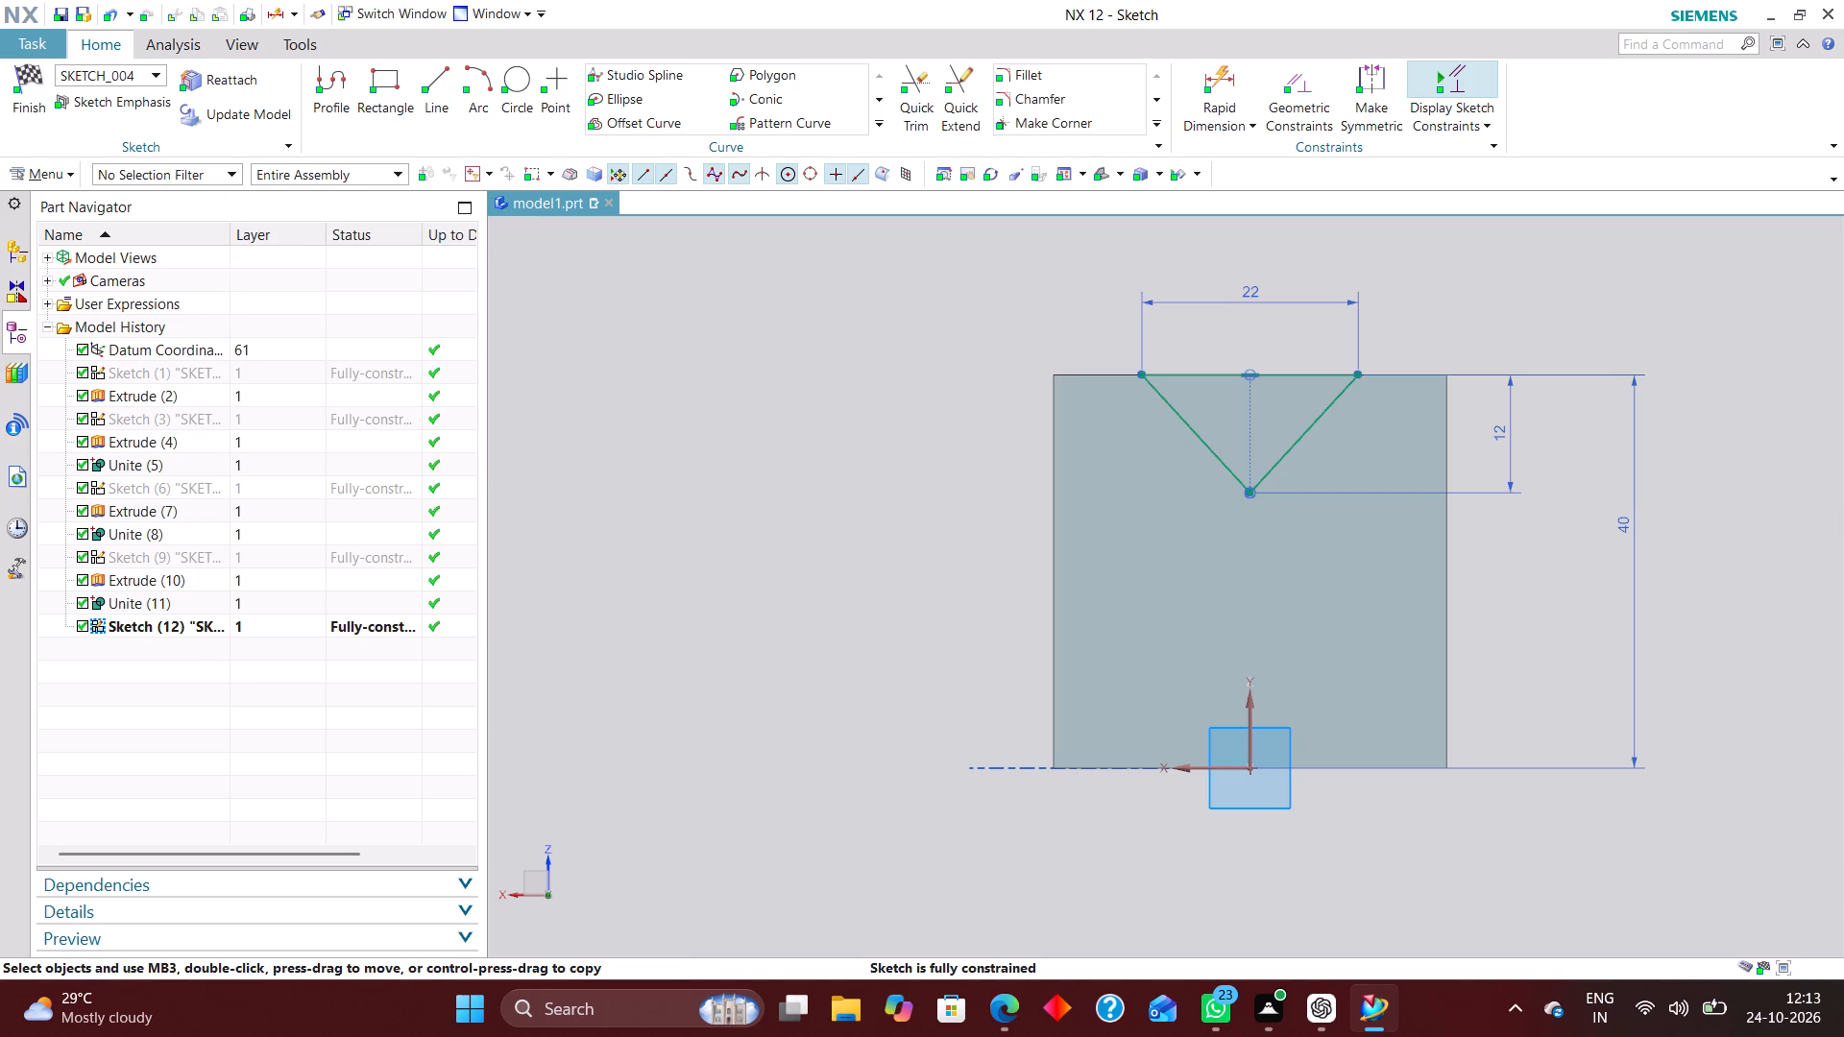
left_click(30, 80)
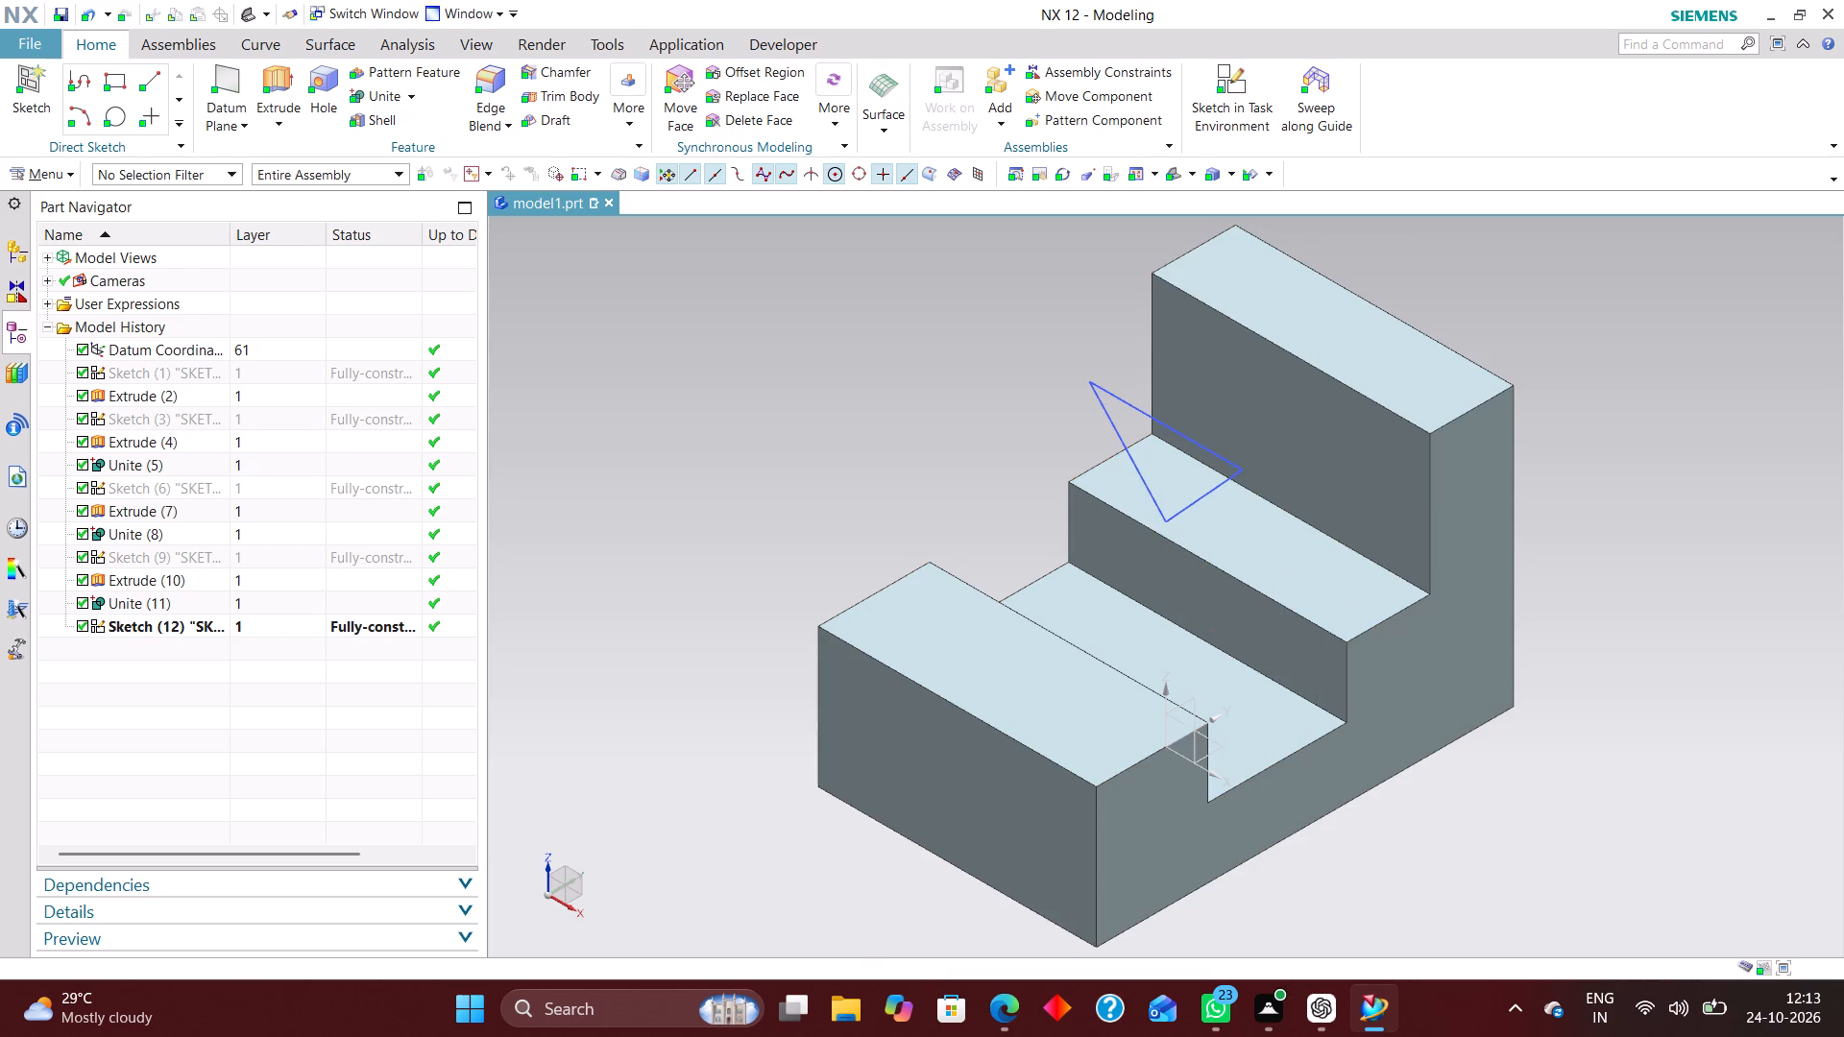
Extrude the V profile backward through the tall rear upright to an end distance of 37 mm, starting between the sketch and the upright, as a separate body.
left_click(283, 78)
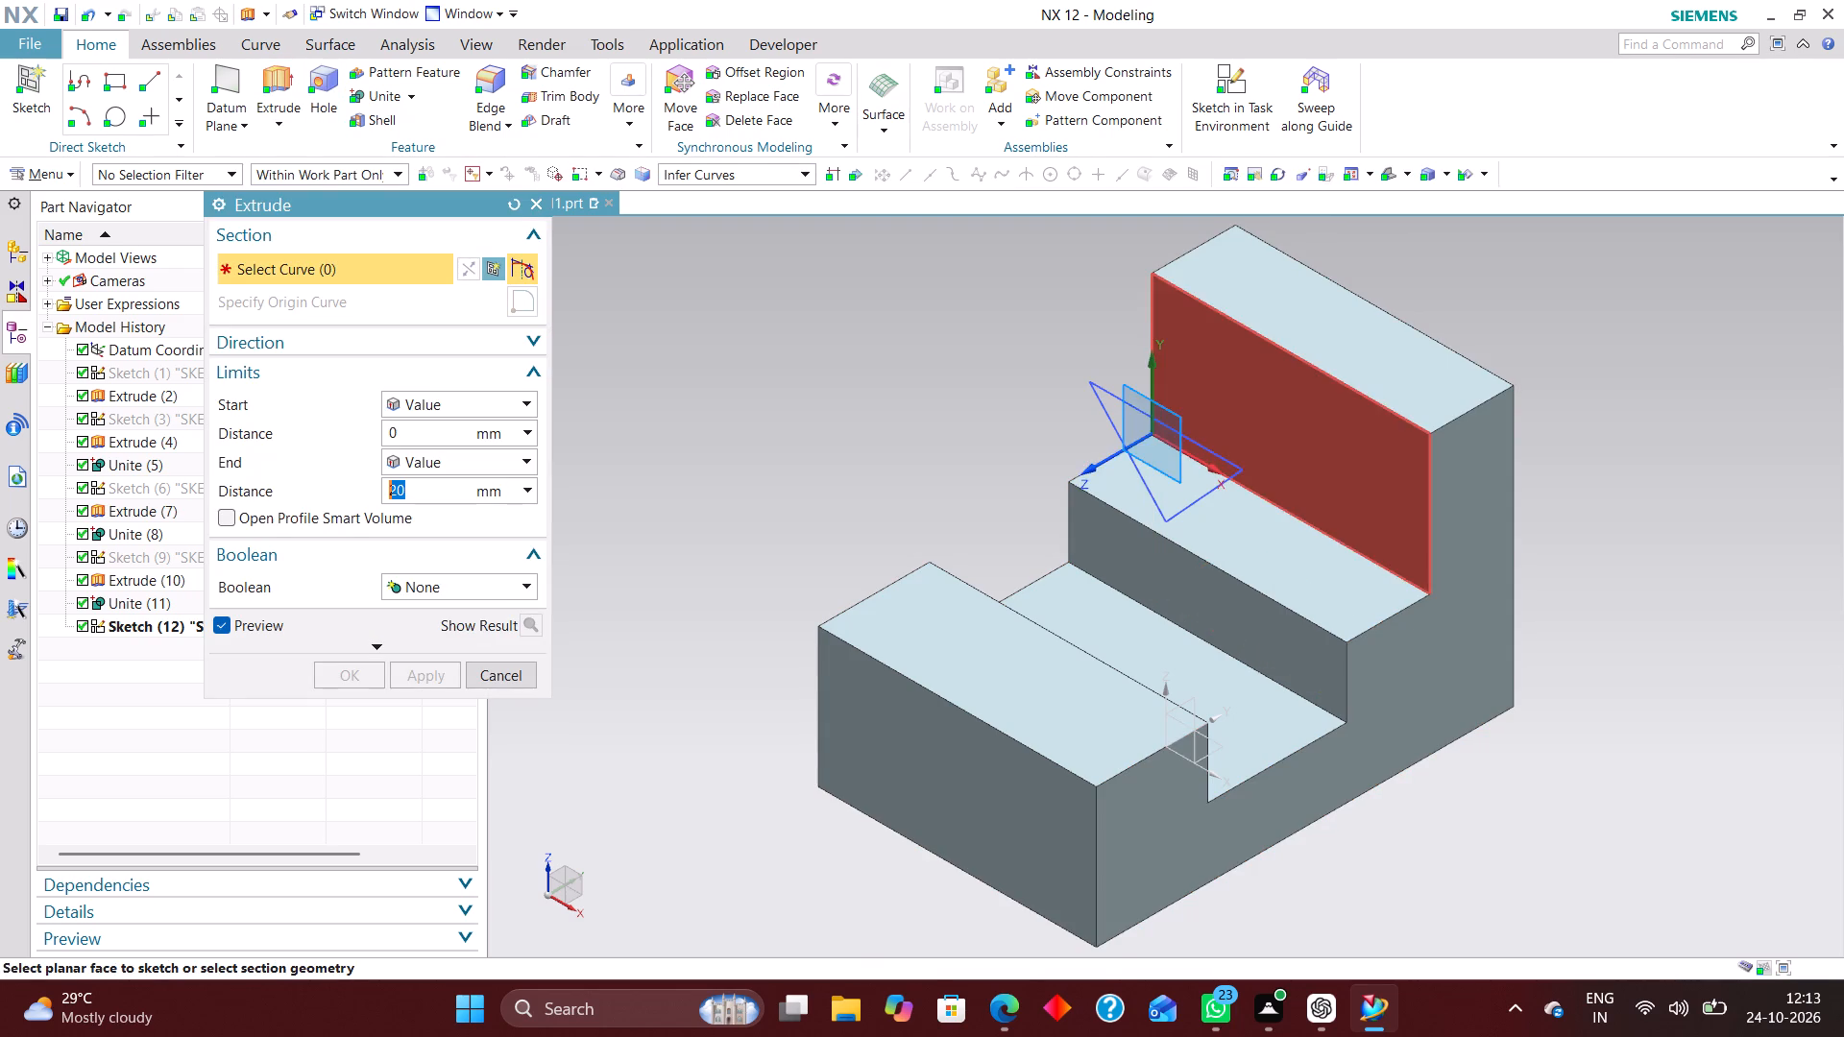
left_click(1204, 446)
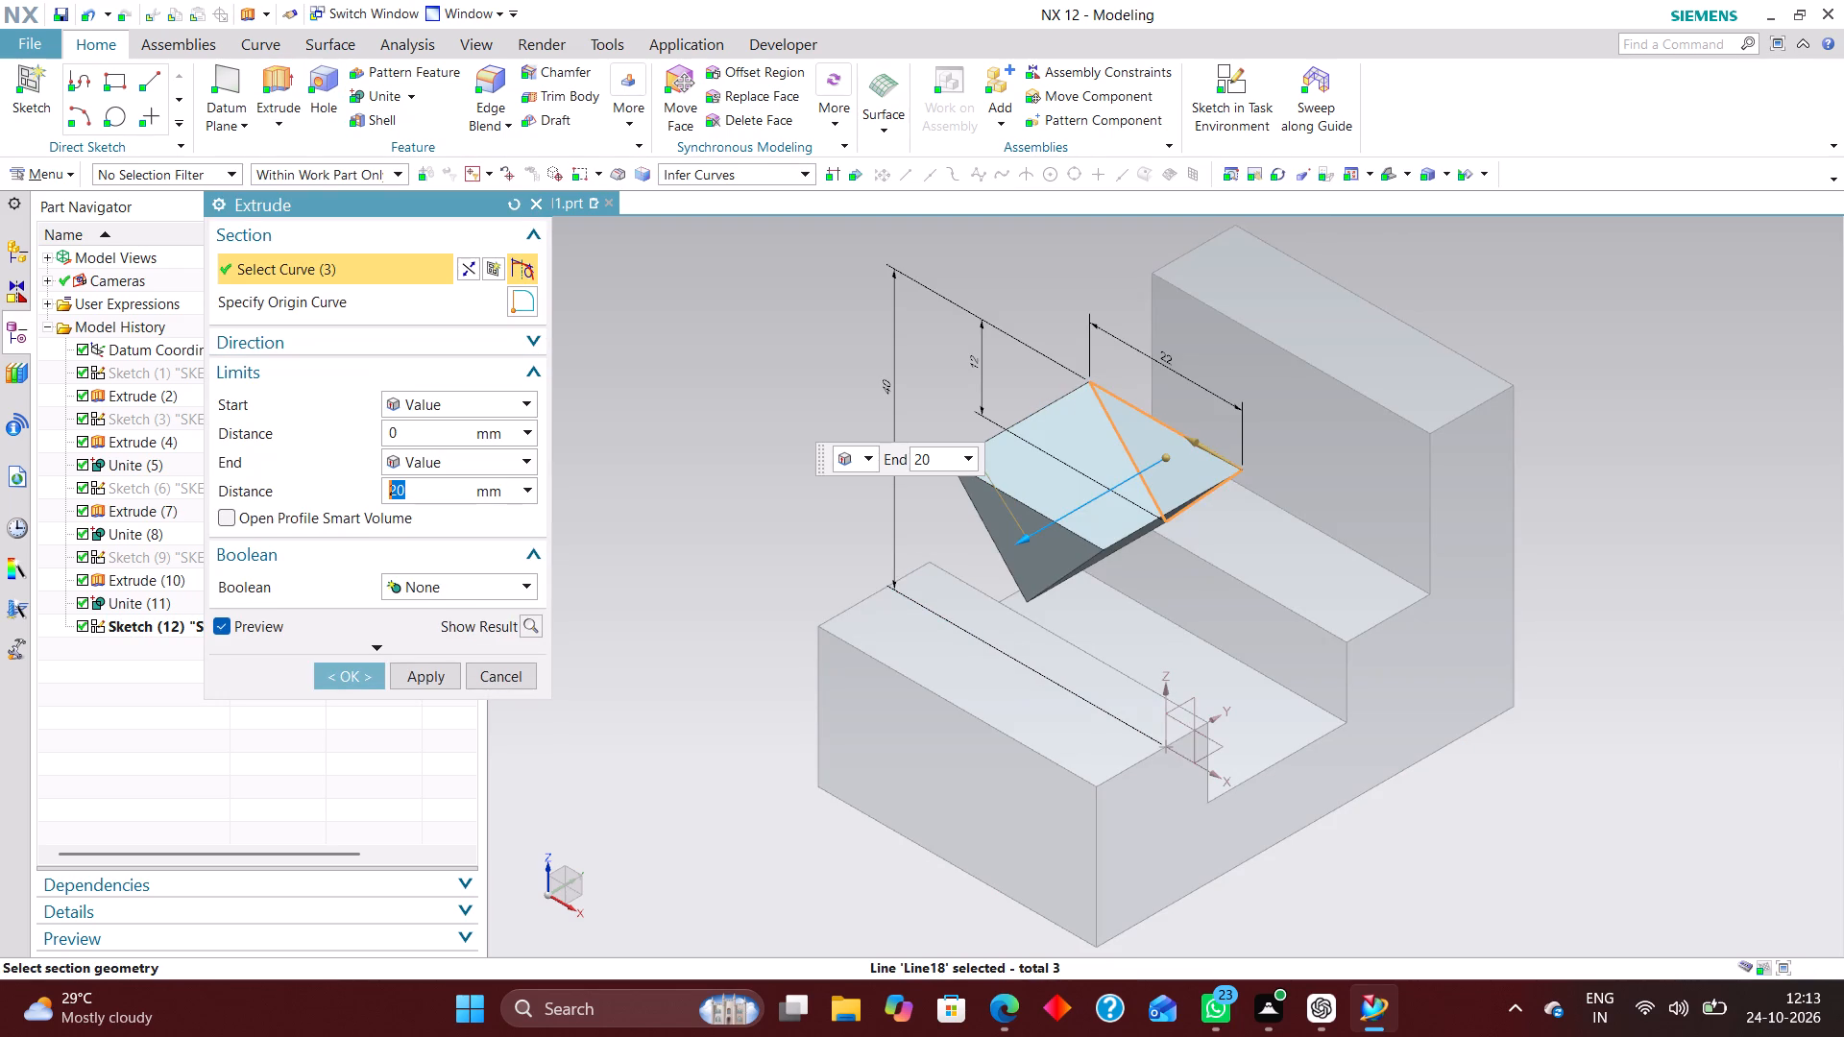
left_click(473, 269)
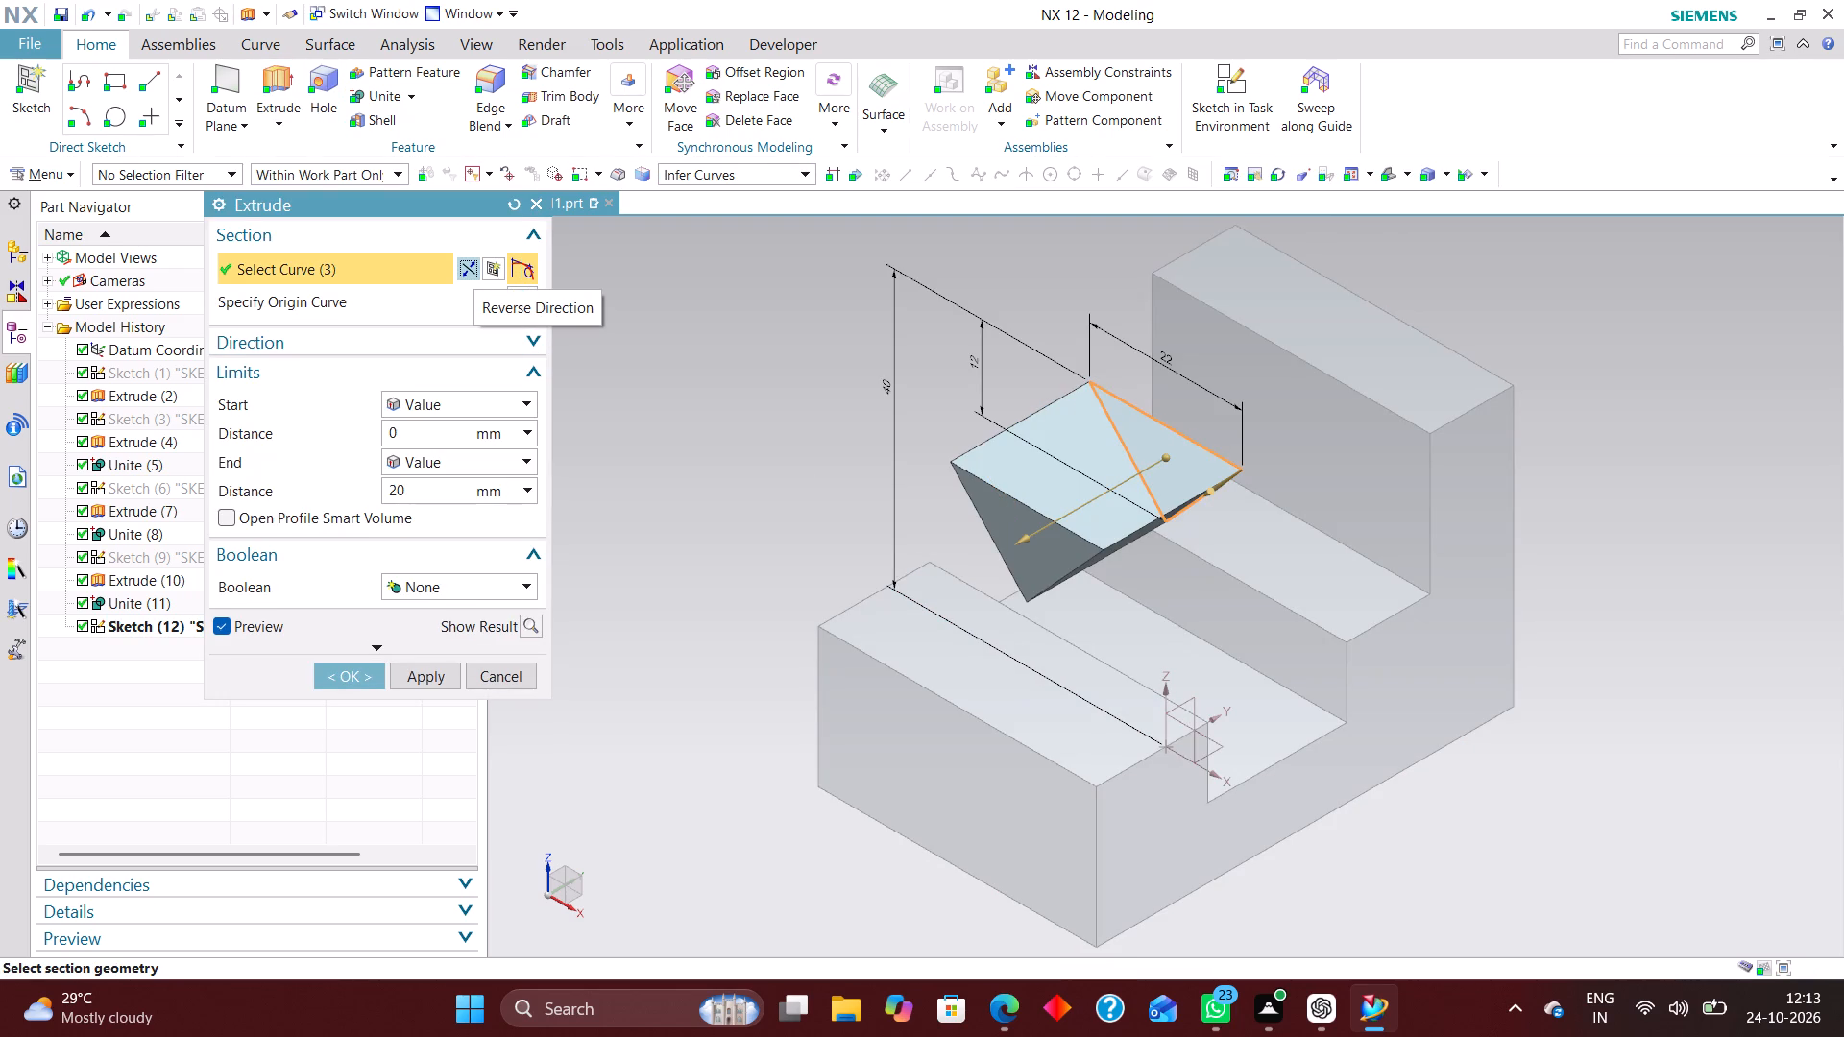
left_click(470, 267)
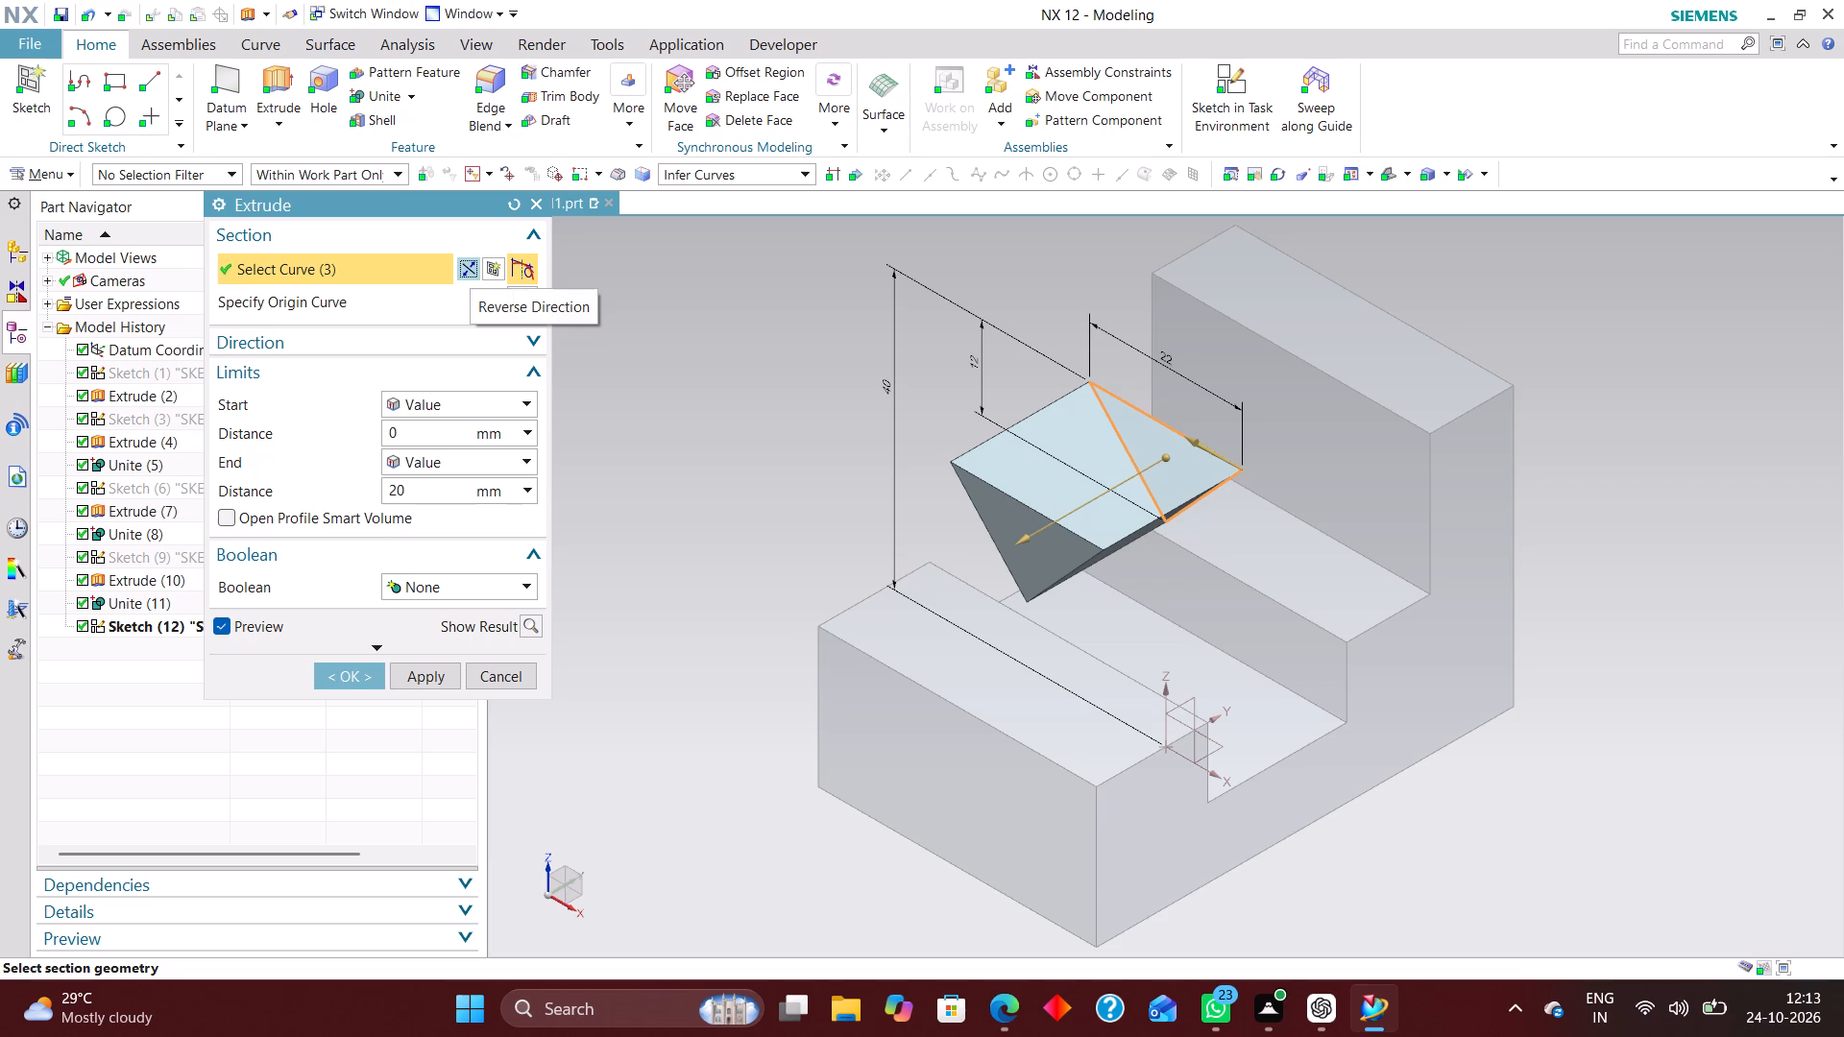
left_click(473, 397)
left_click(474, 418)
left_click(484, 395)
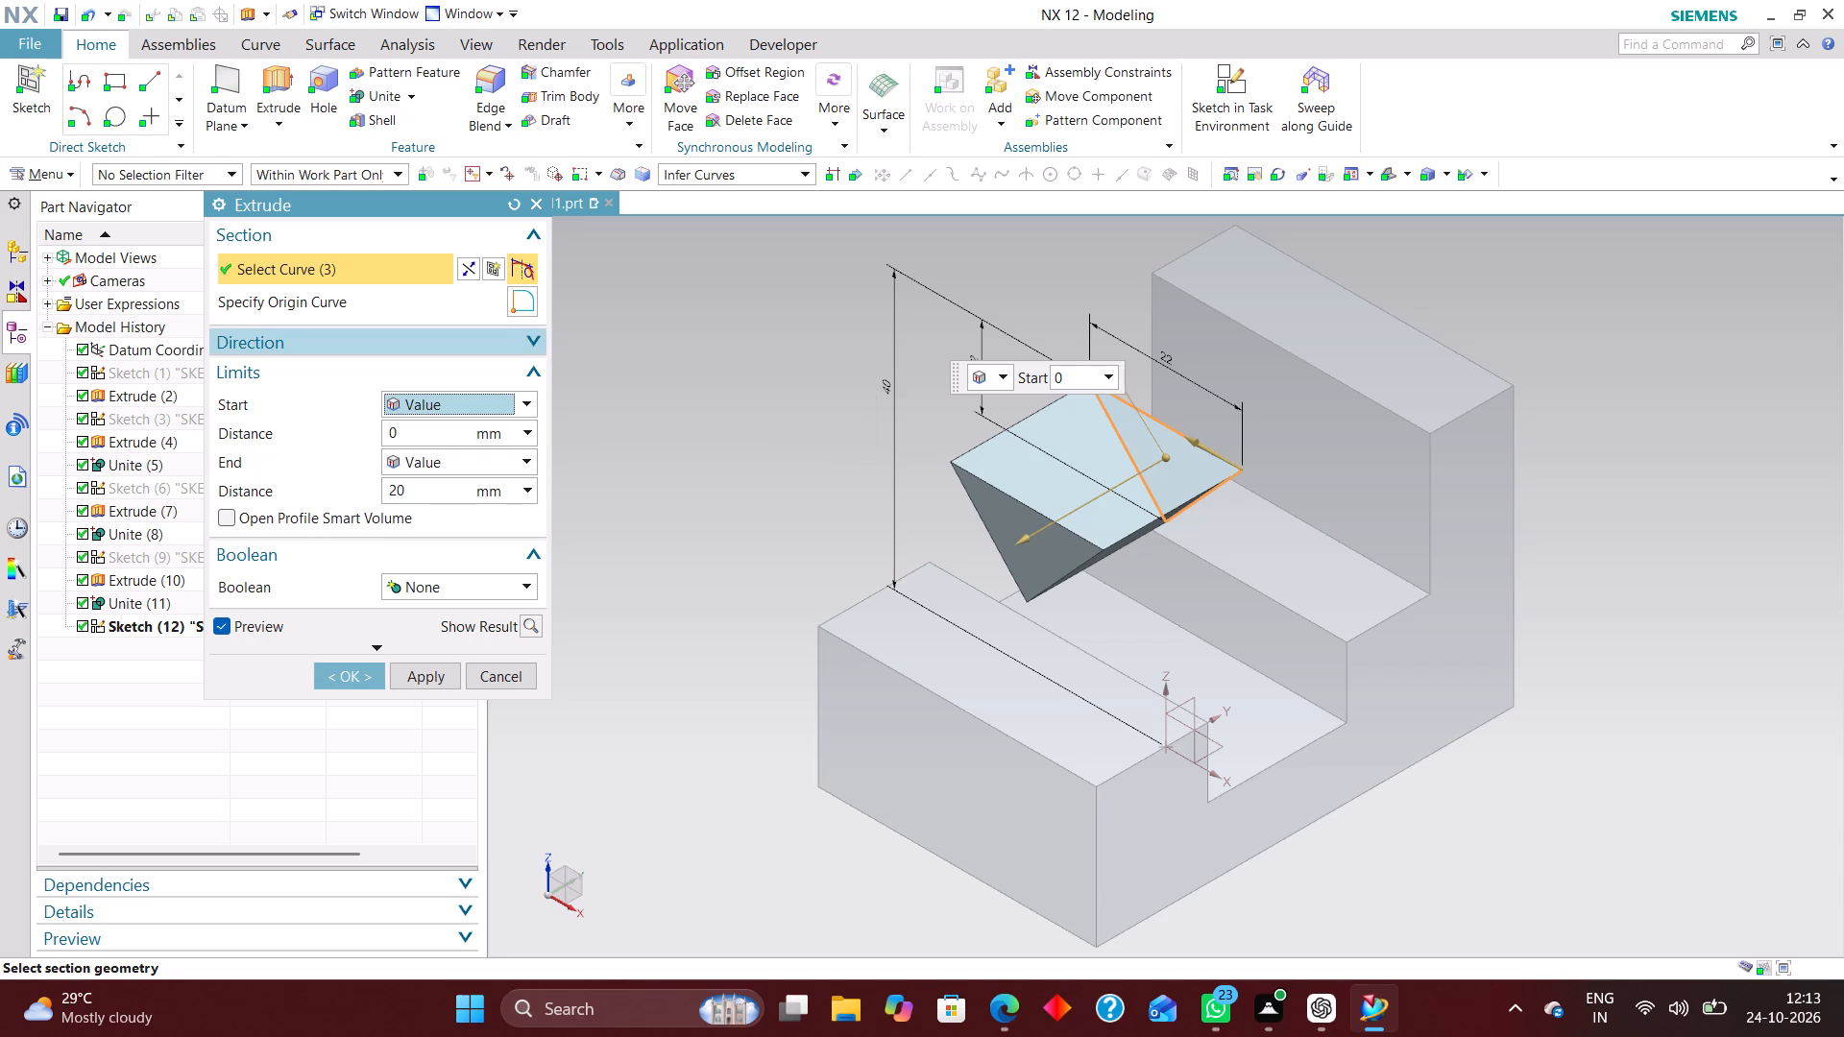
left_click(498, 337)
left_click(447, 372)
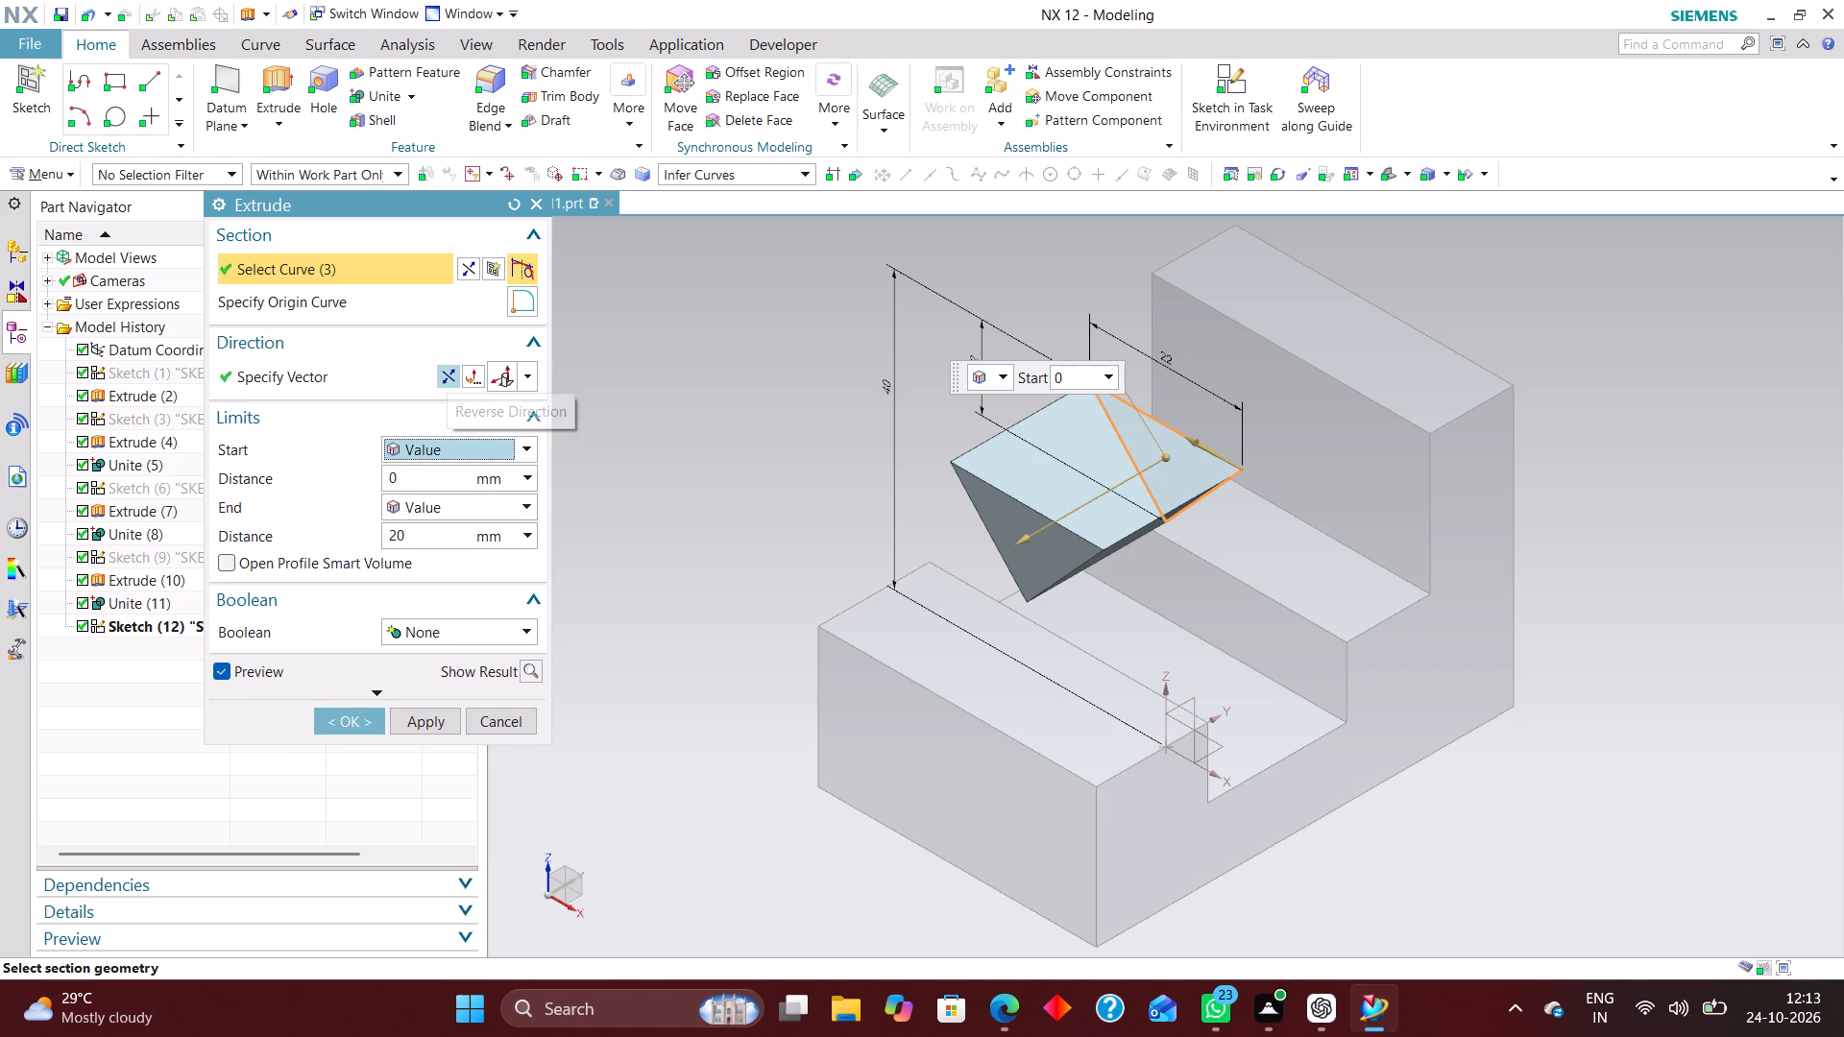
left_click_drag(1300, 374, 1374, 353)
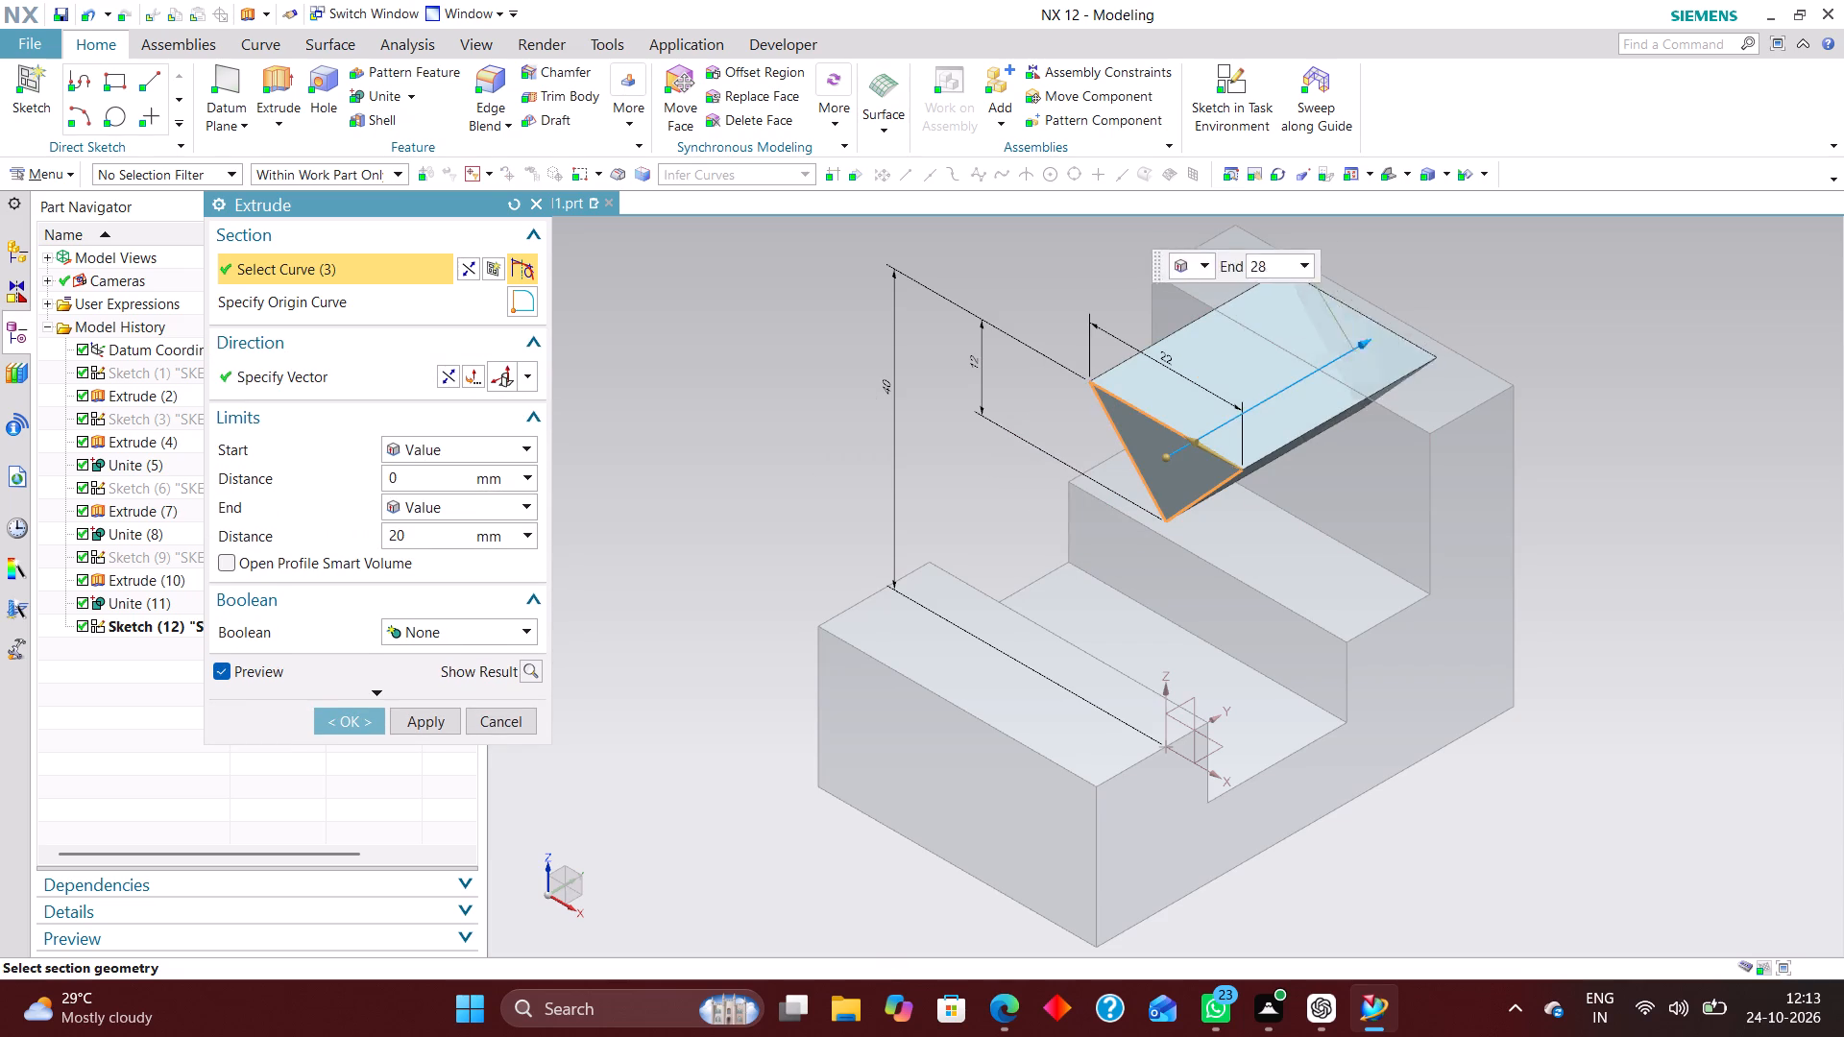
left_click_drag(1374, 353, 1422, 308)
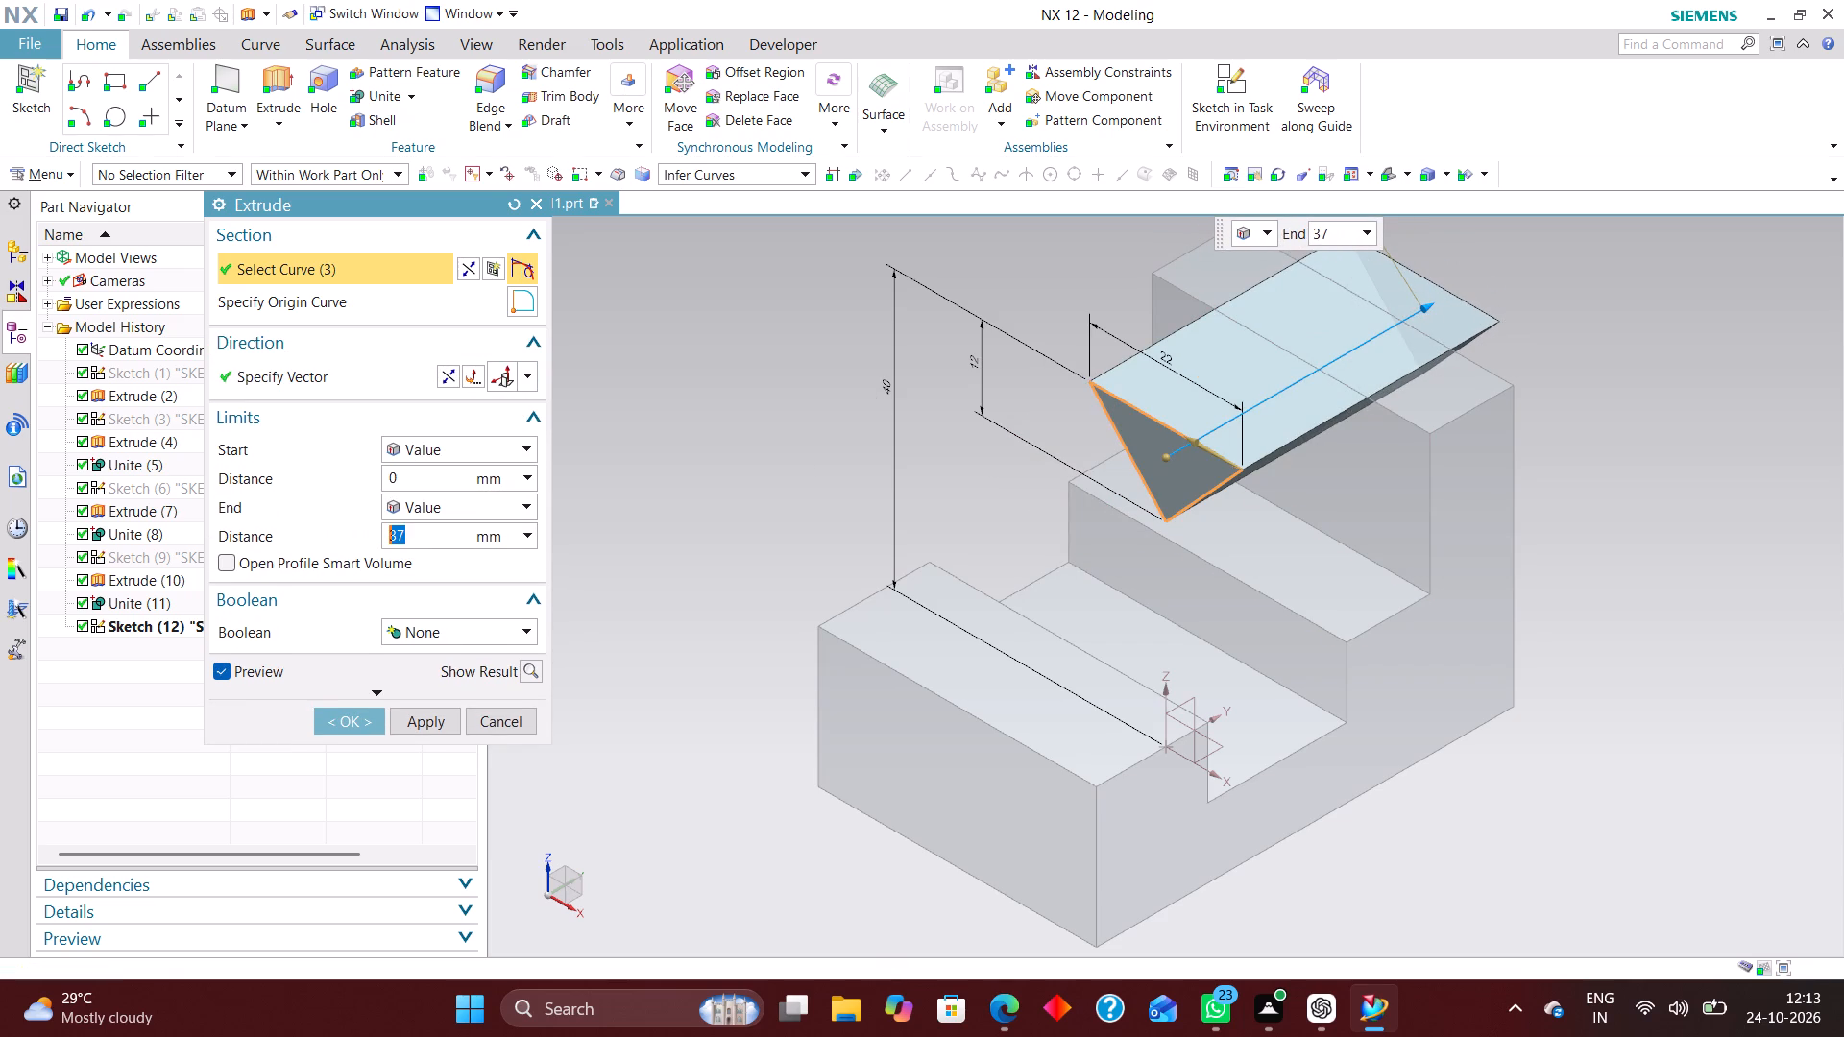
left_click_drag(1159, 460, 1231, 405)
left_click(355, 723)
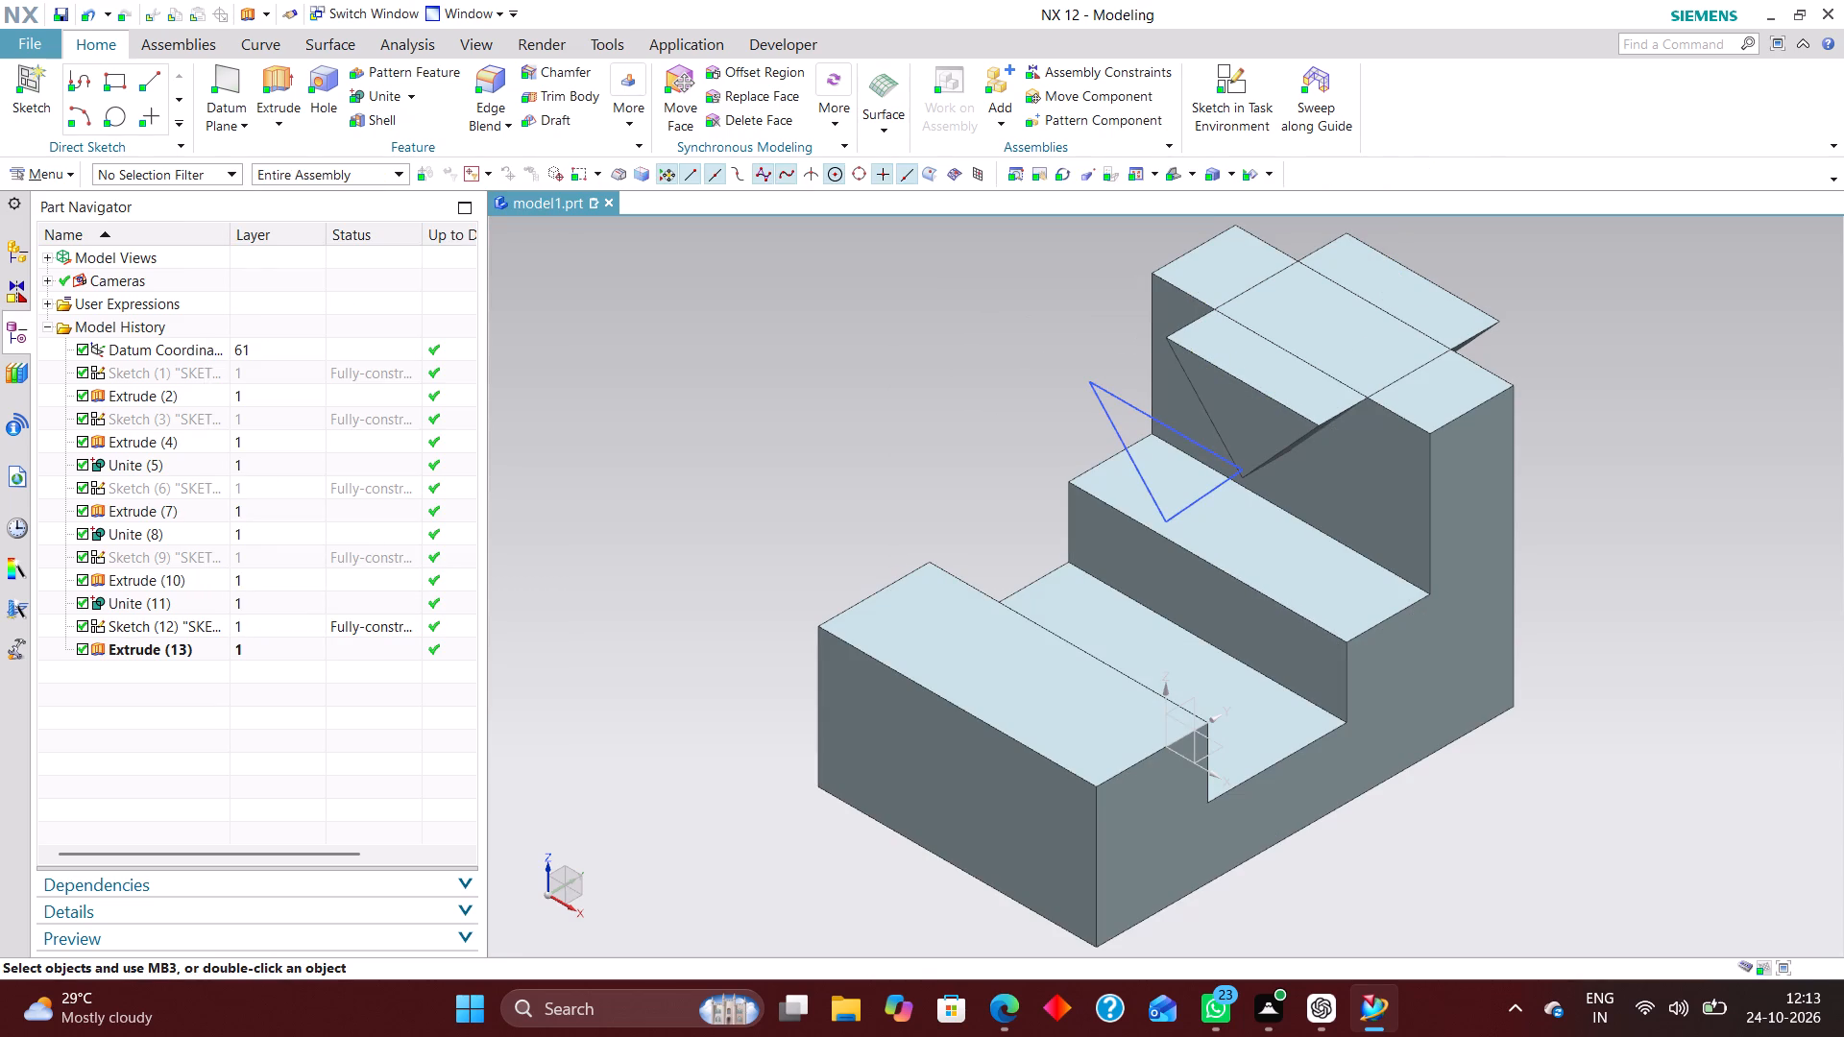
Hide the V-profile sketch.
right_click_drag(1107, 380, 1101, 406)
Subtract the V-shaped extruded body from the stepped block to cut the groove in the rear upright.
left_click(412, 104)
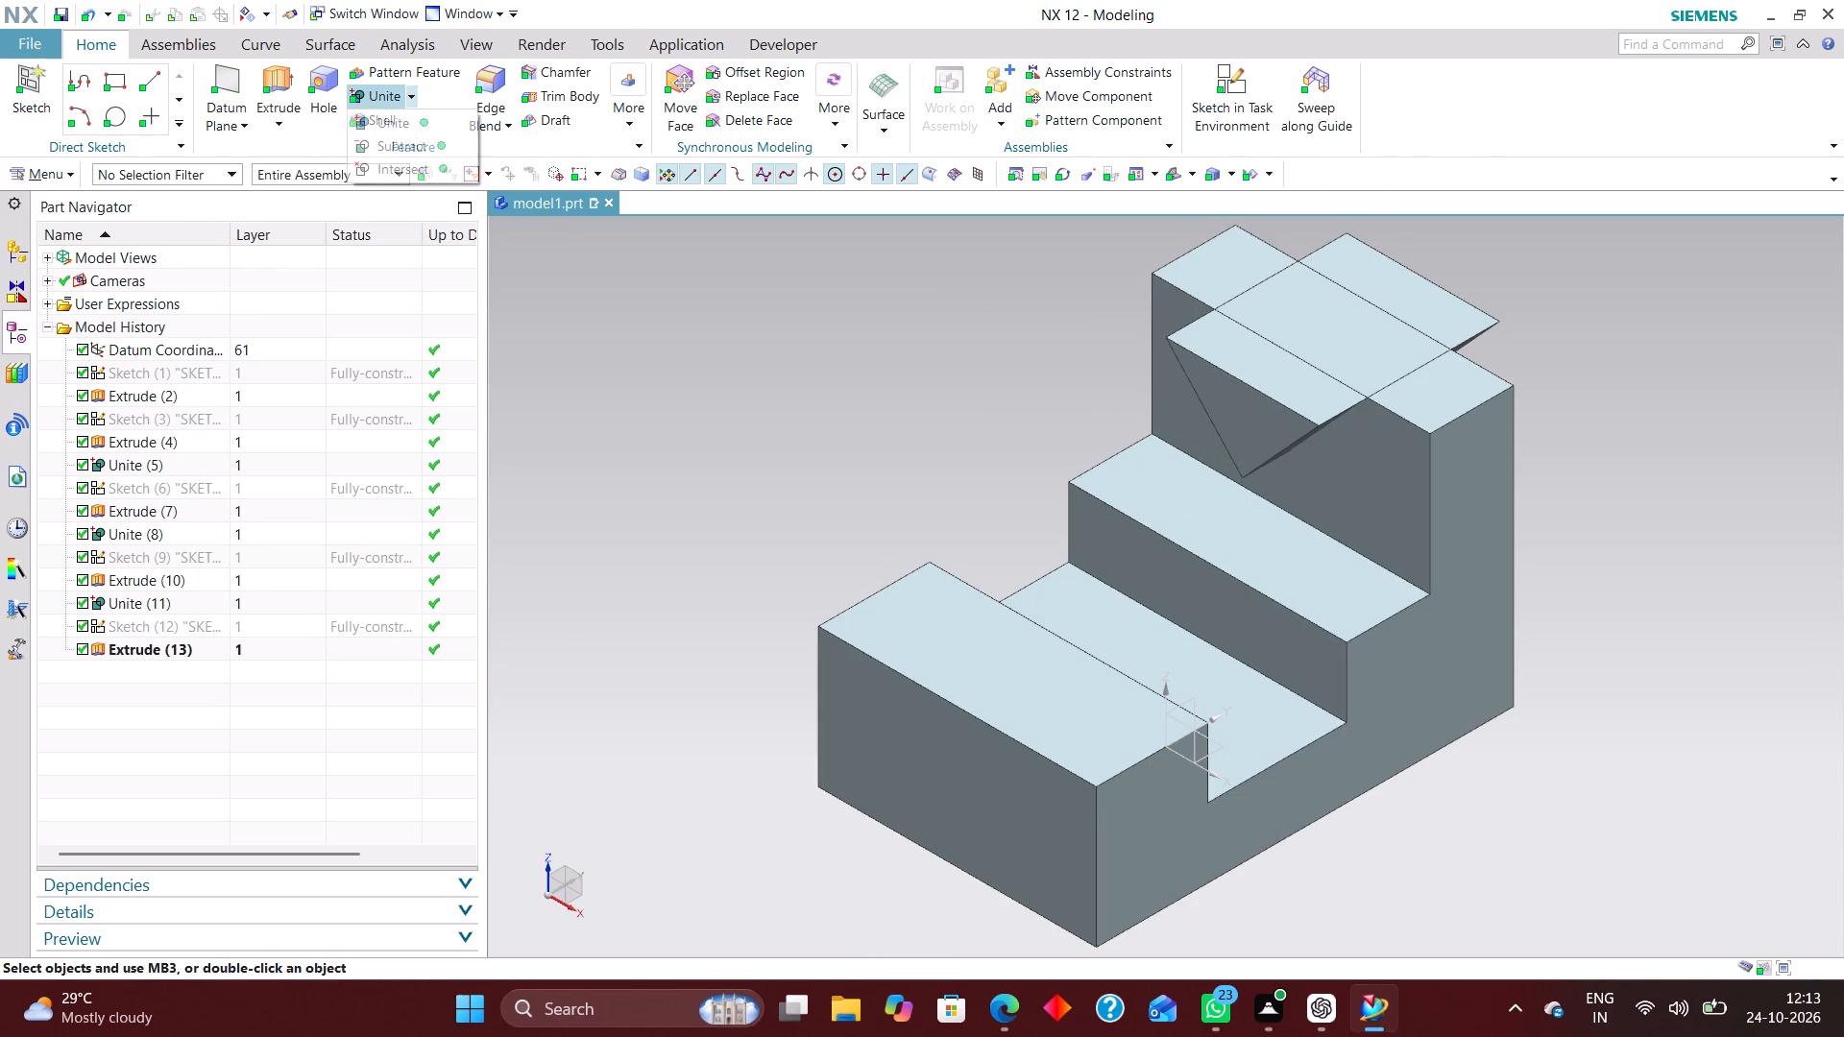
left_click(414, 147)
left_click(1421, 537)
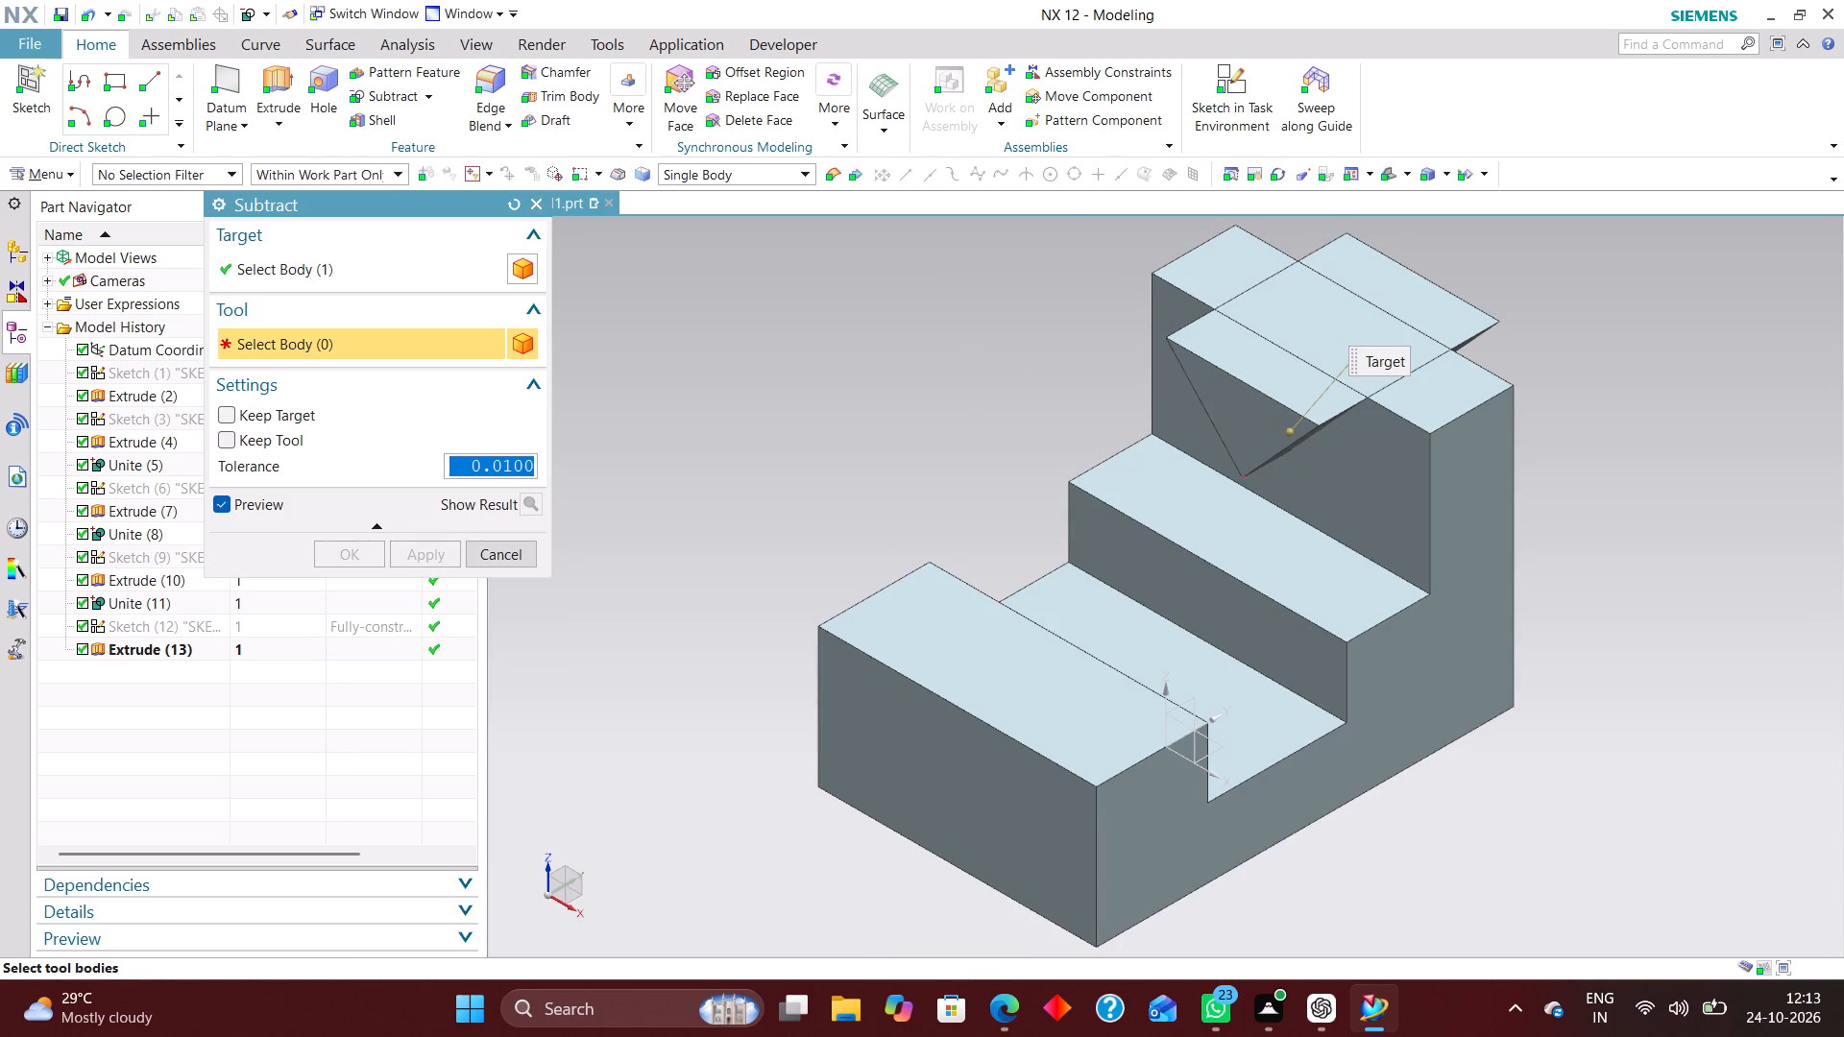
left_click(1299, 418)
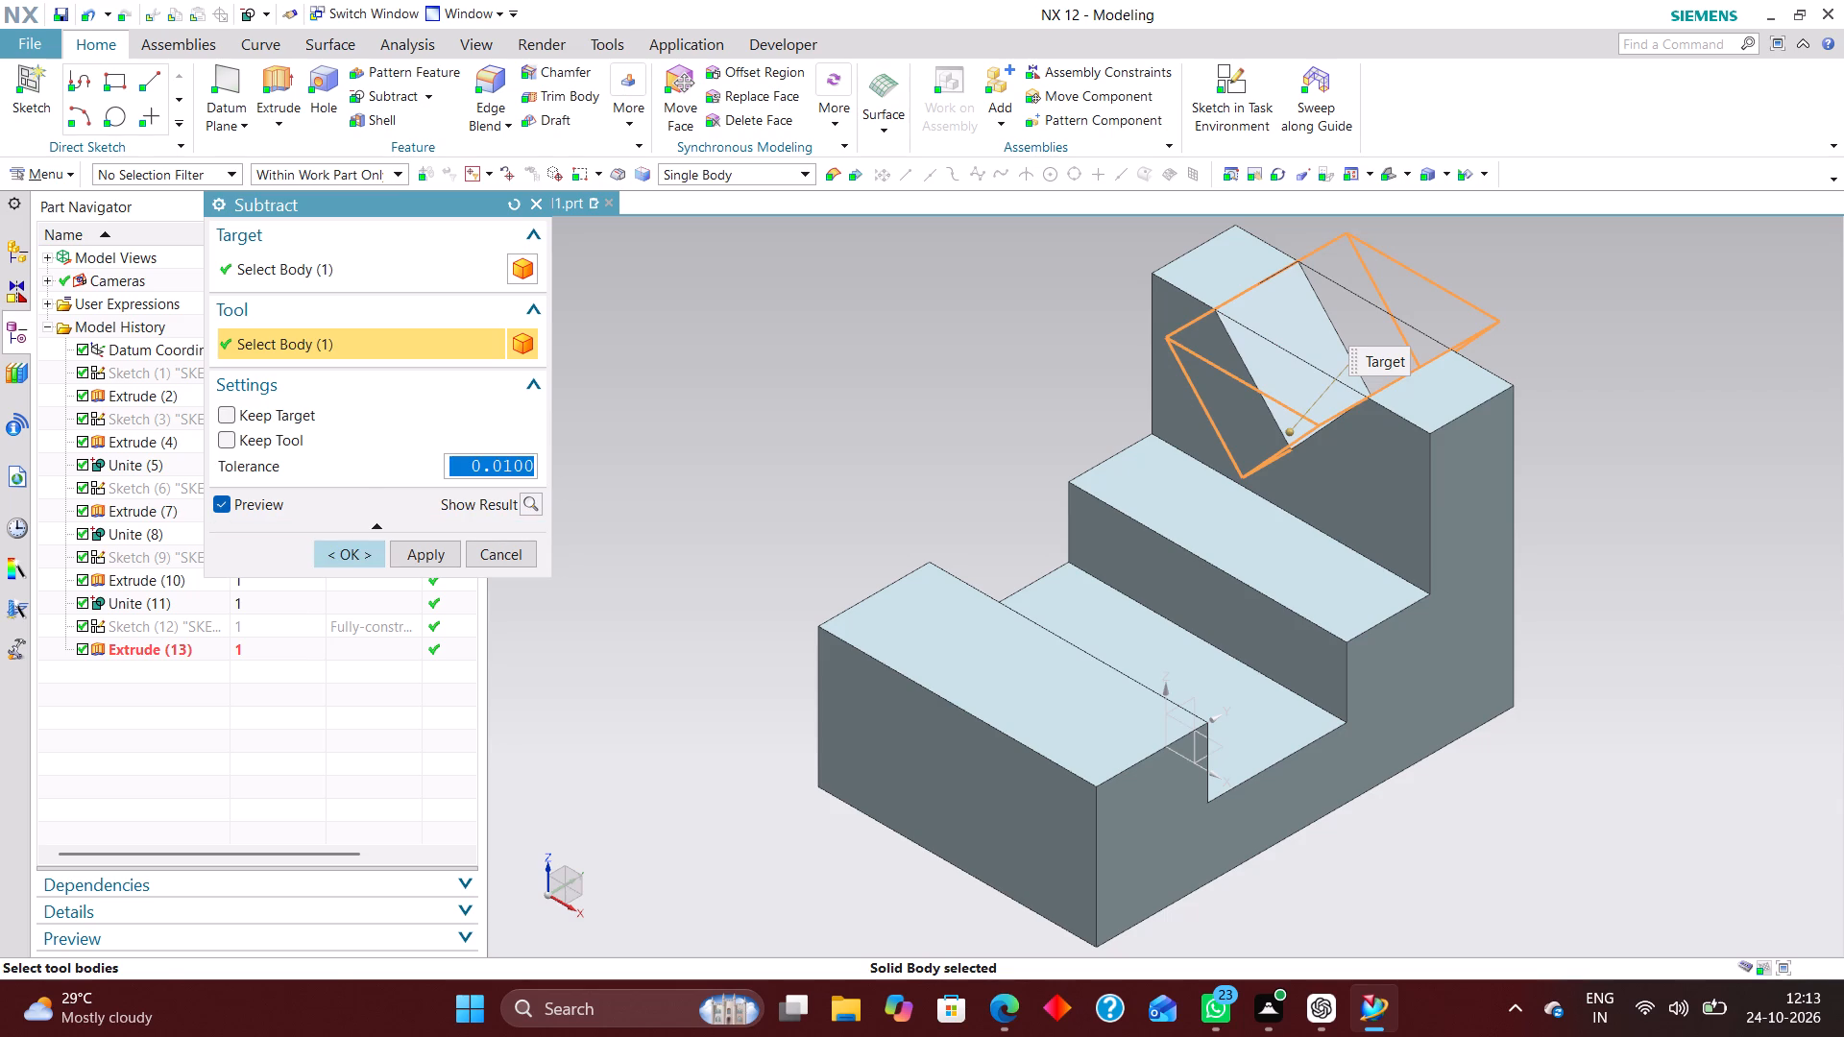
left_click(342, 553)
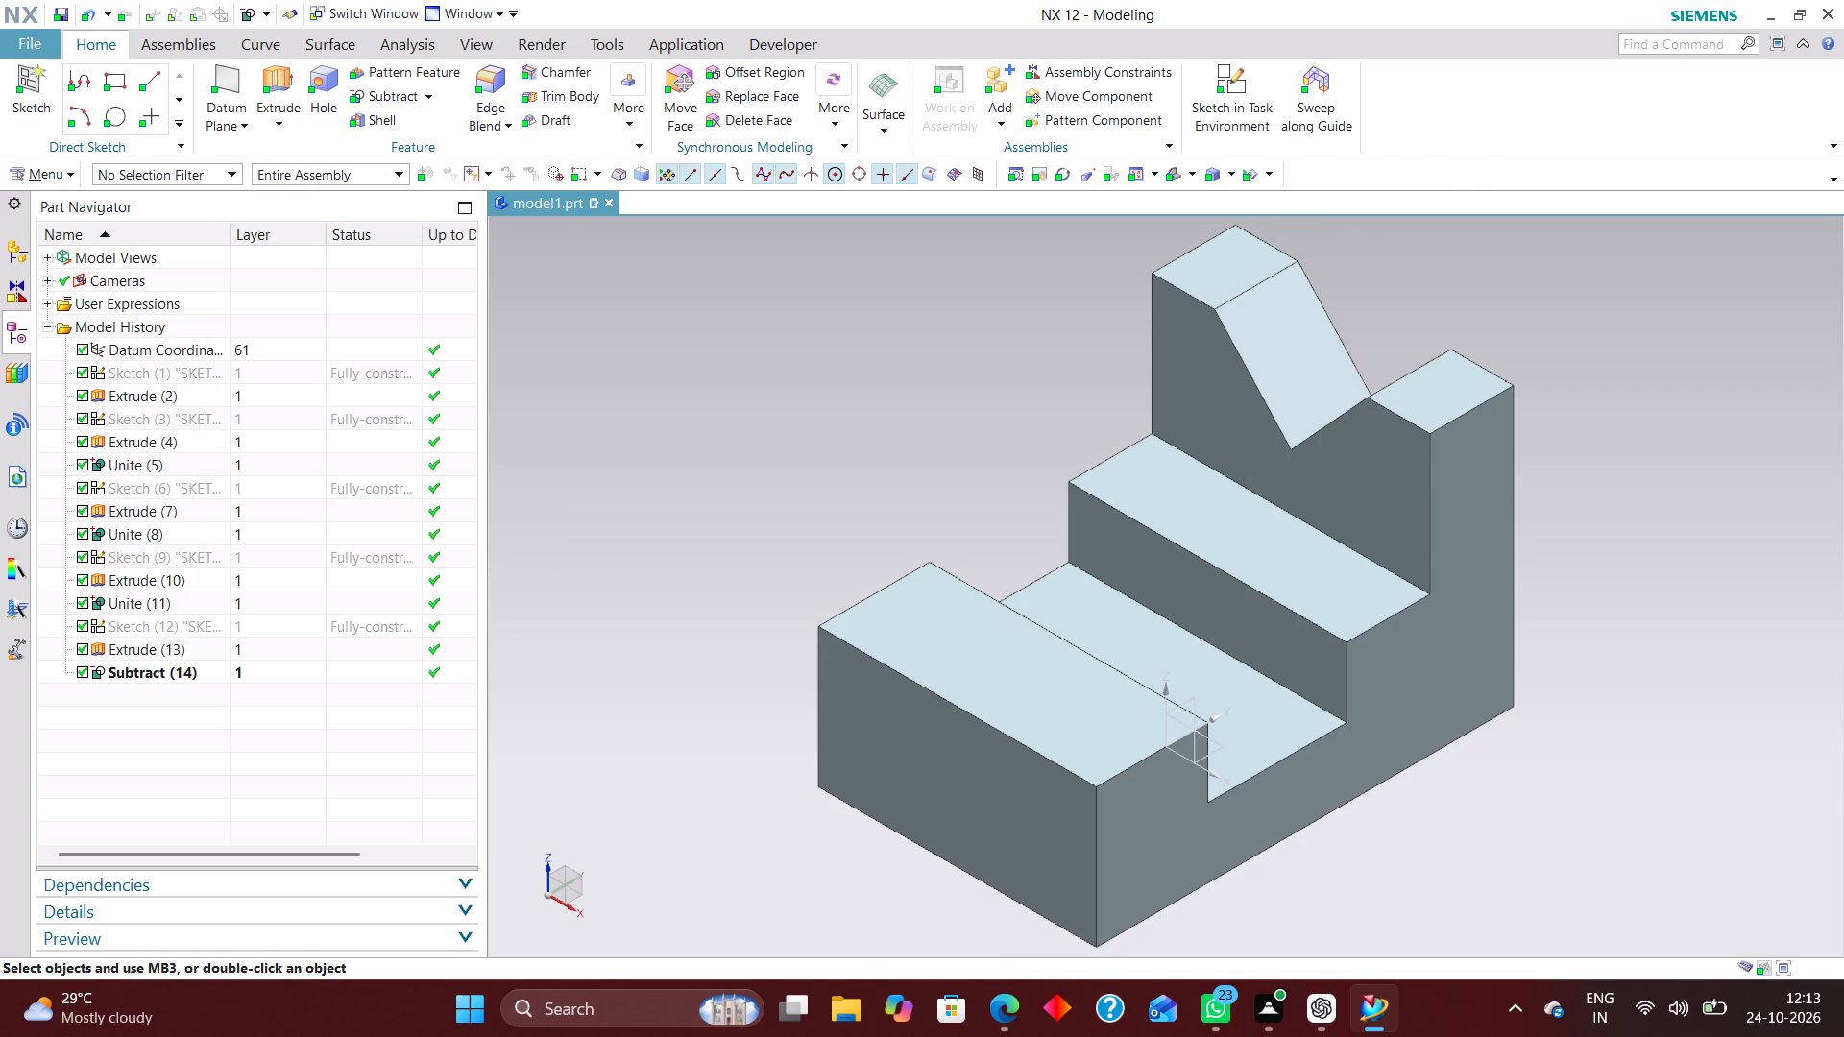
Create a task-environment sketch on the horizontal XY plane of the datum coordinate system.
key("End")
scroll(1690, 548, "down", 2)
scroll(1689, 567, "up", 1)
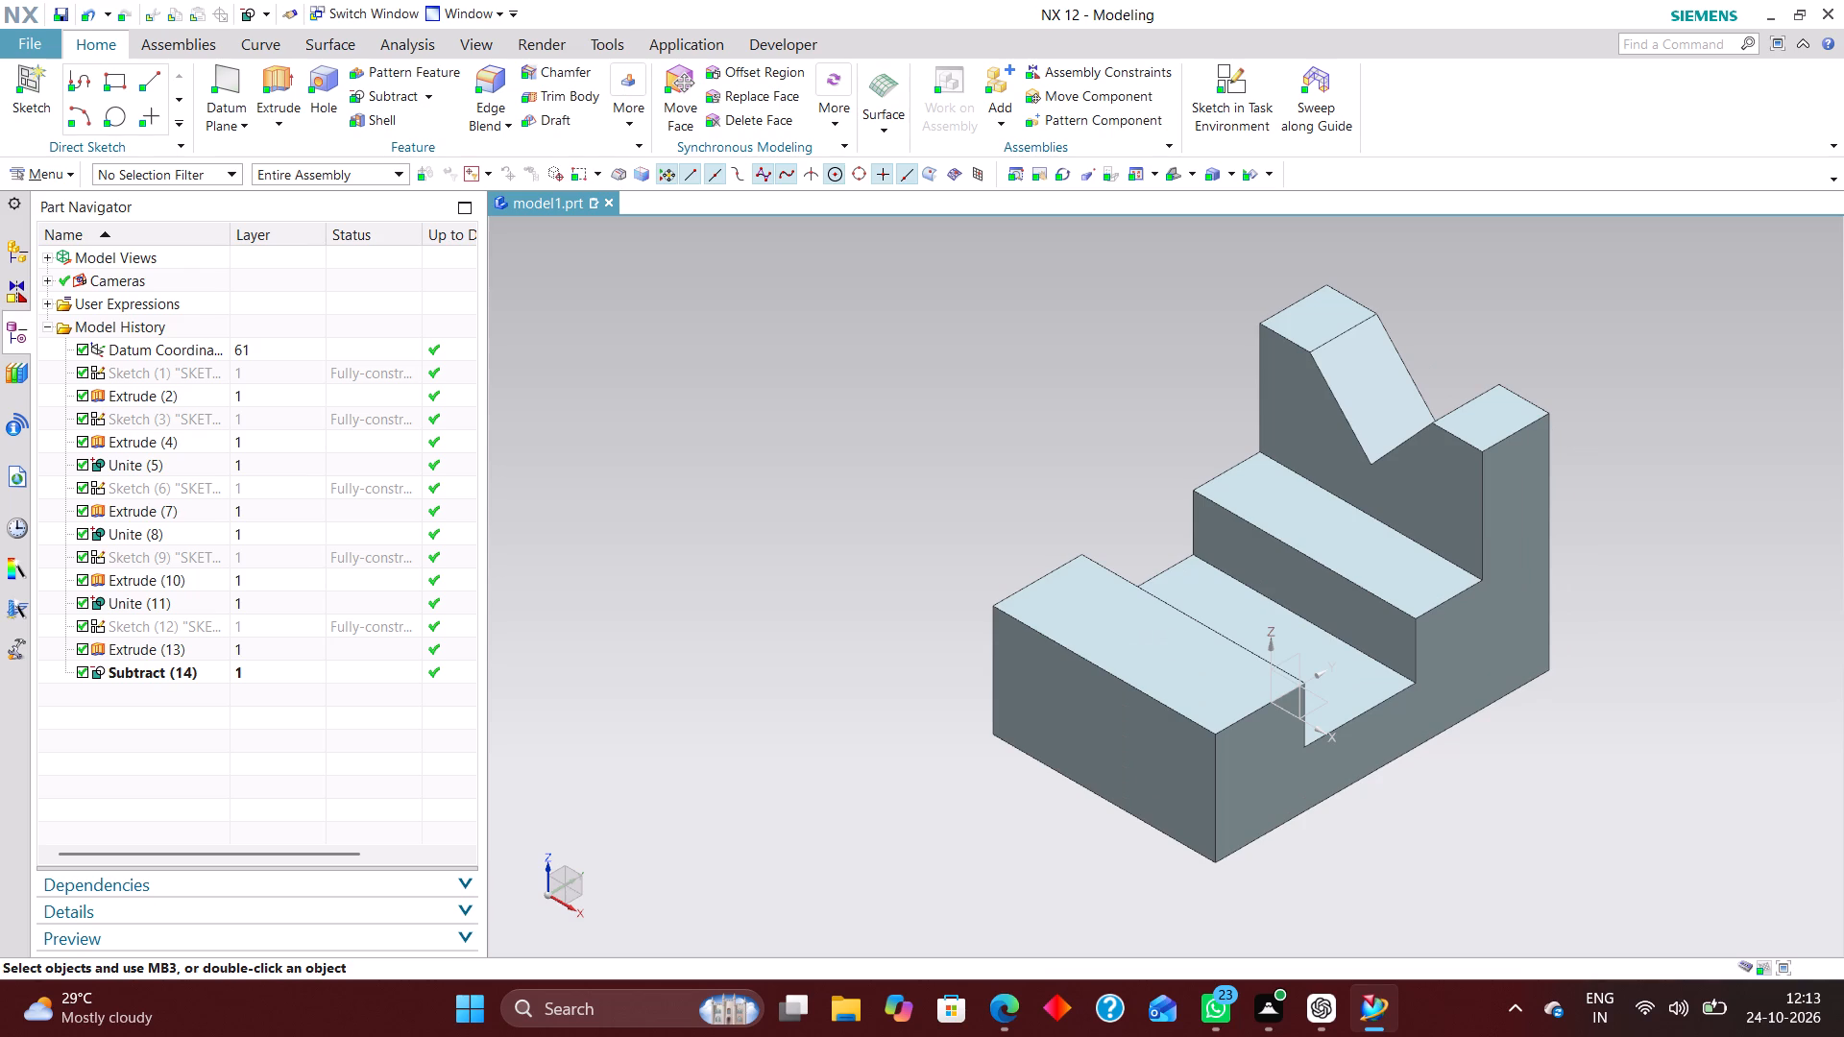
left_click(1237, 68)
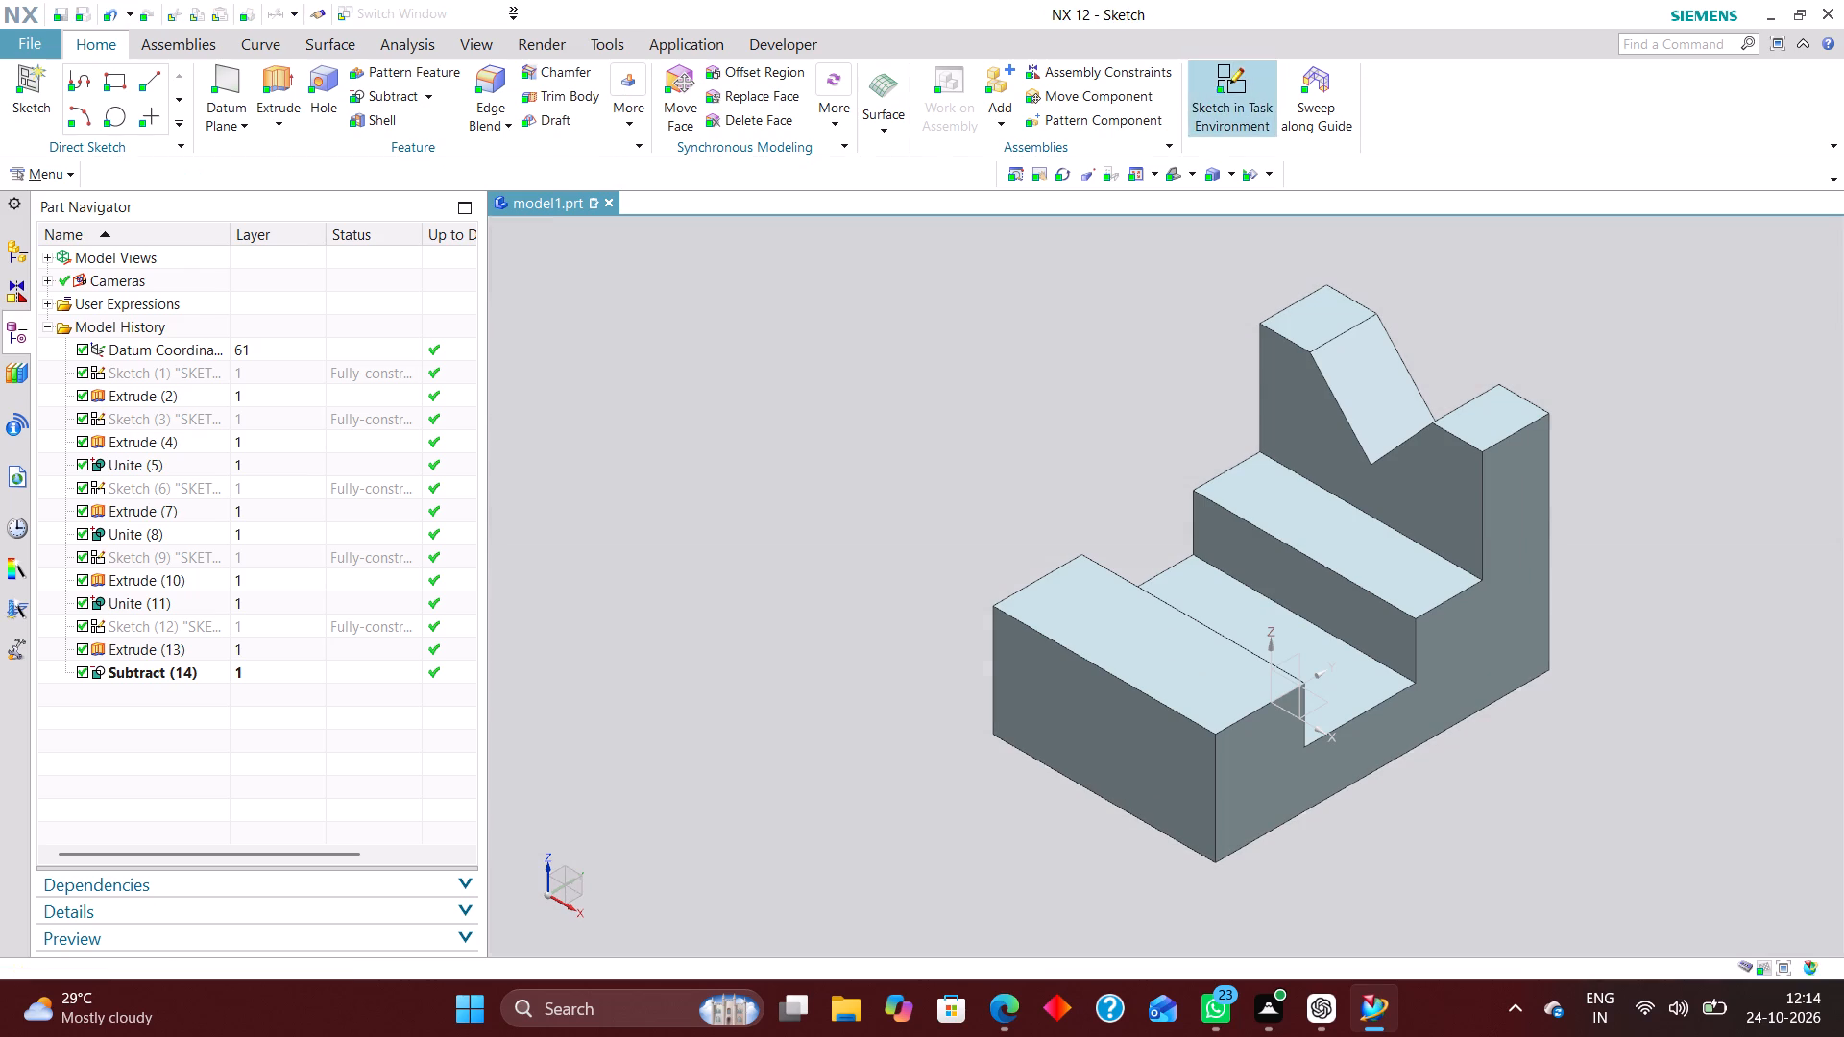
left_click(1312, 710)
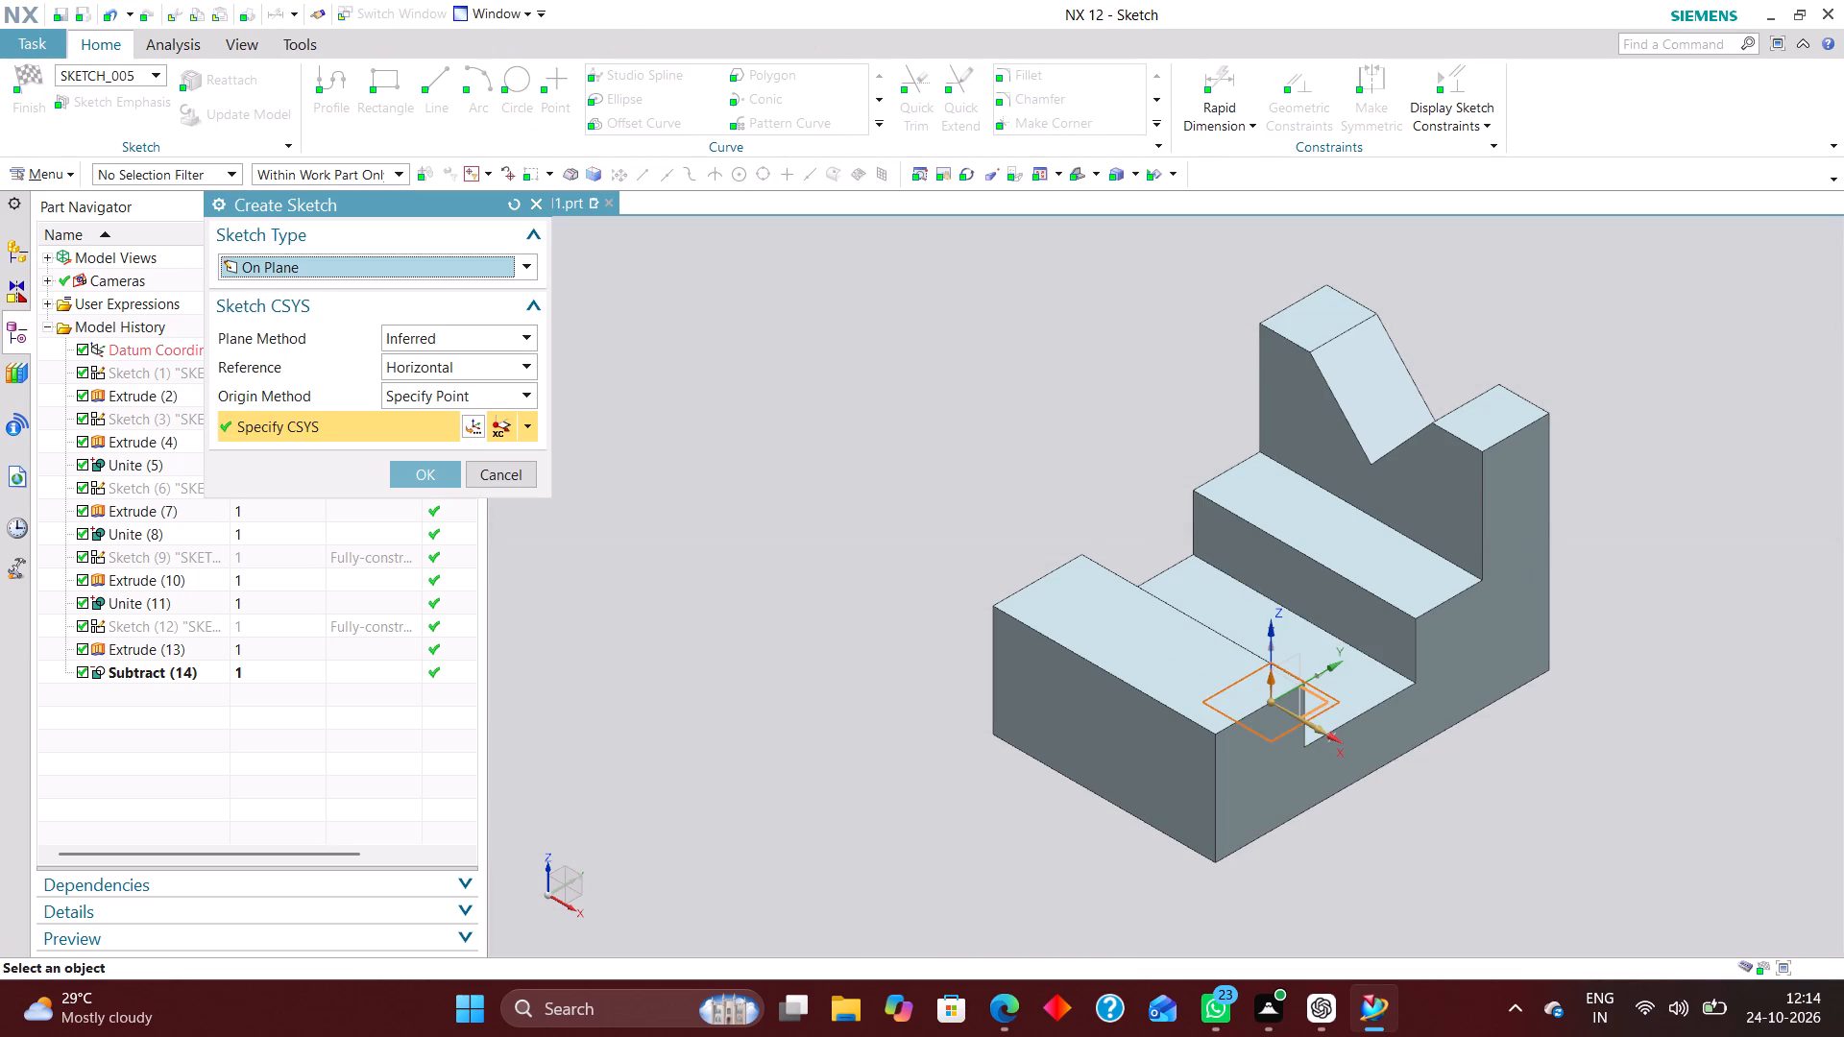
left_click(402, 473)
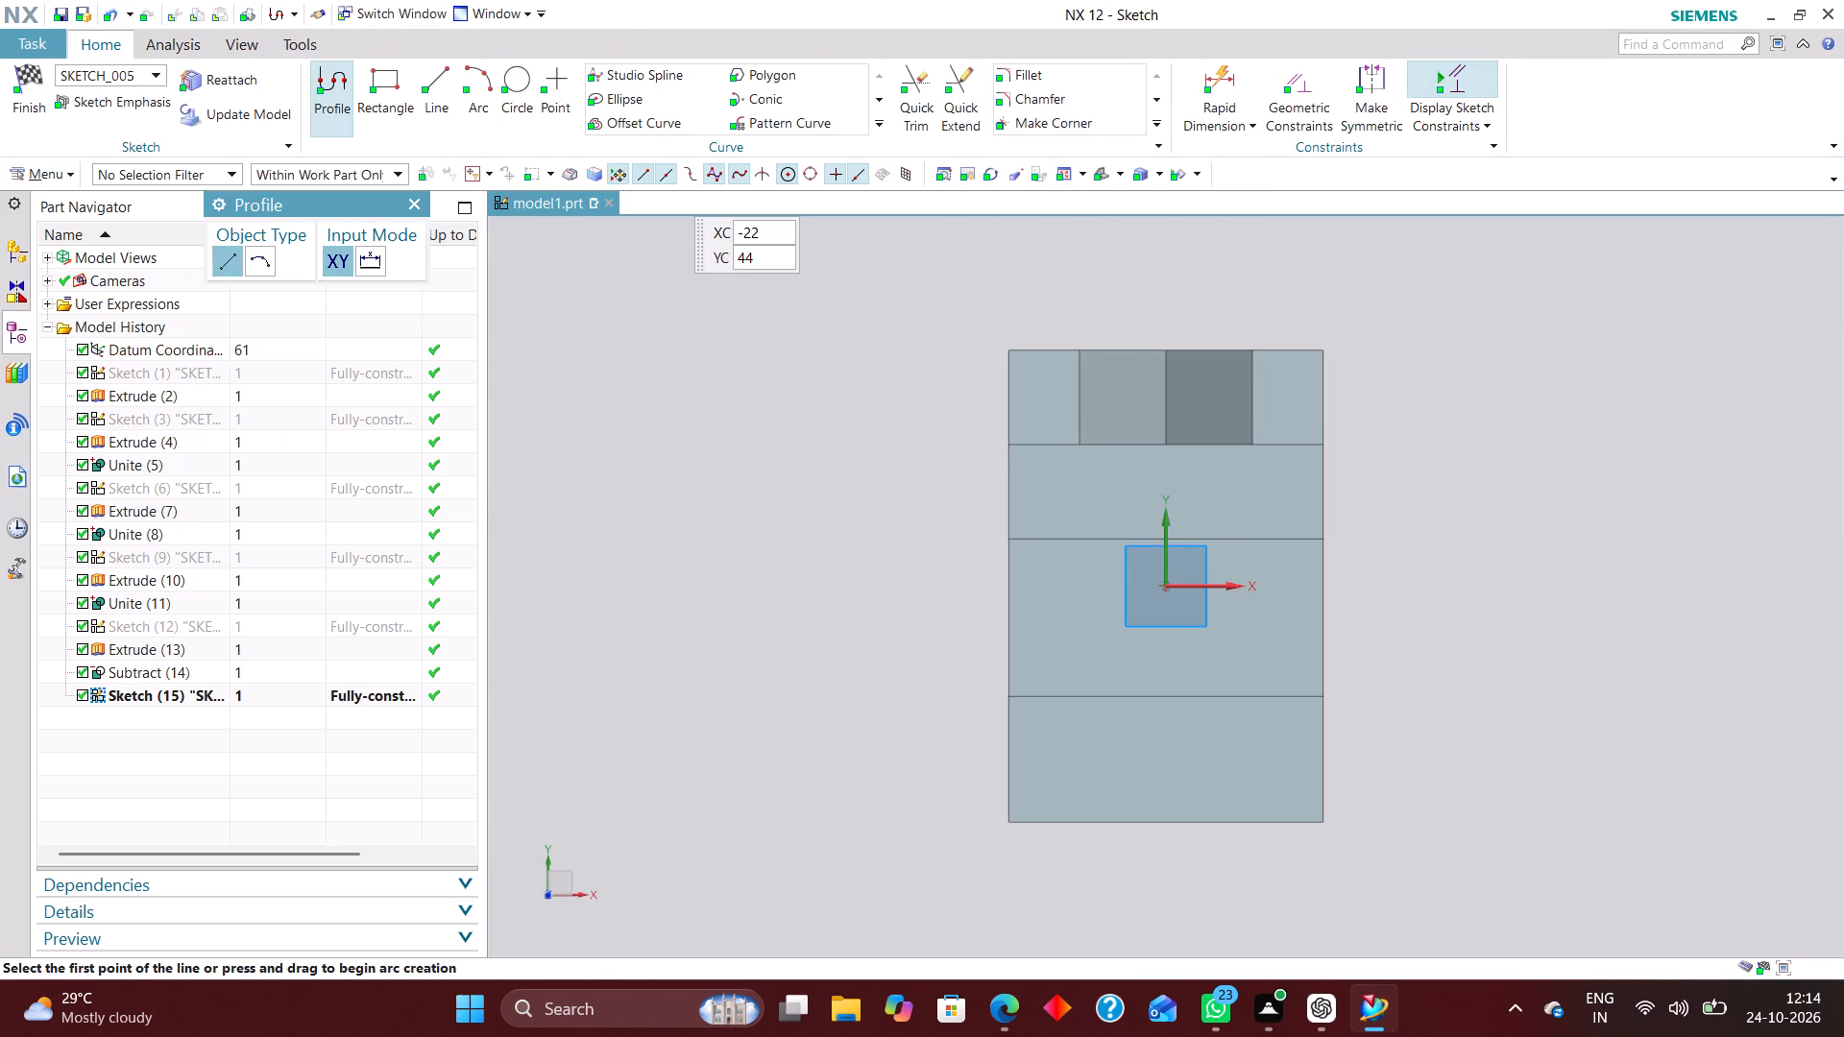
Sketch a circle about 27 mm in diameter, centred just outside the block's front edge near the sketch's vertical axis.
left_click(533, 88)
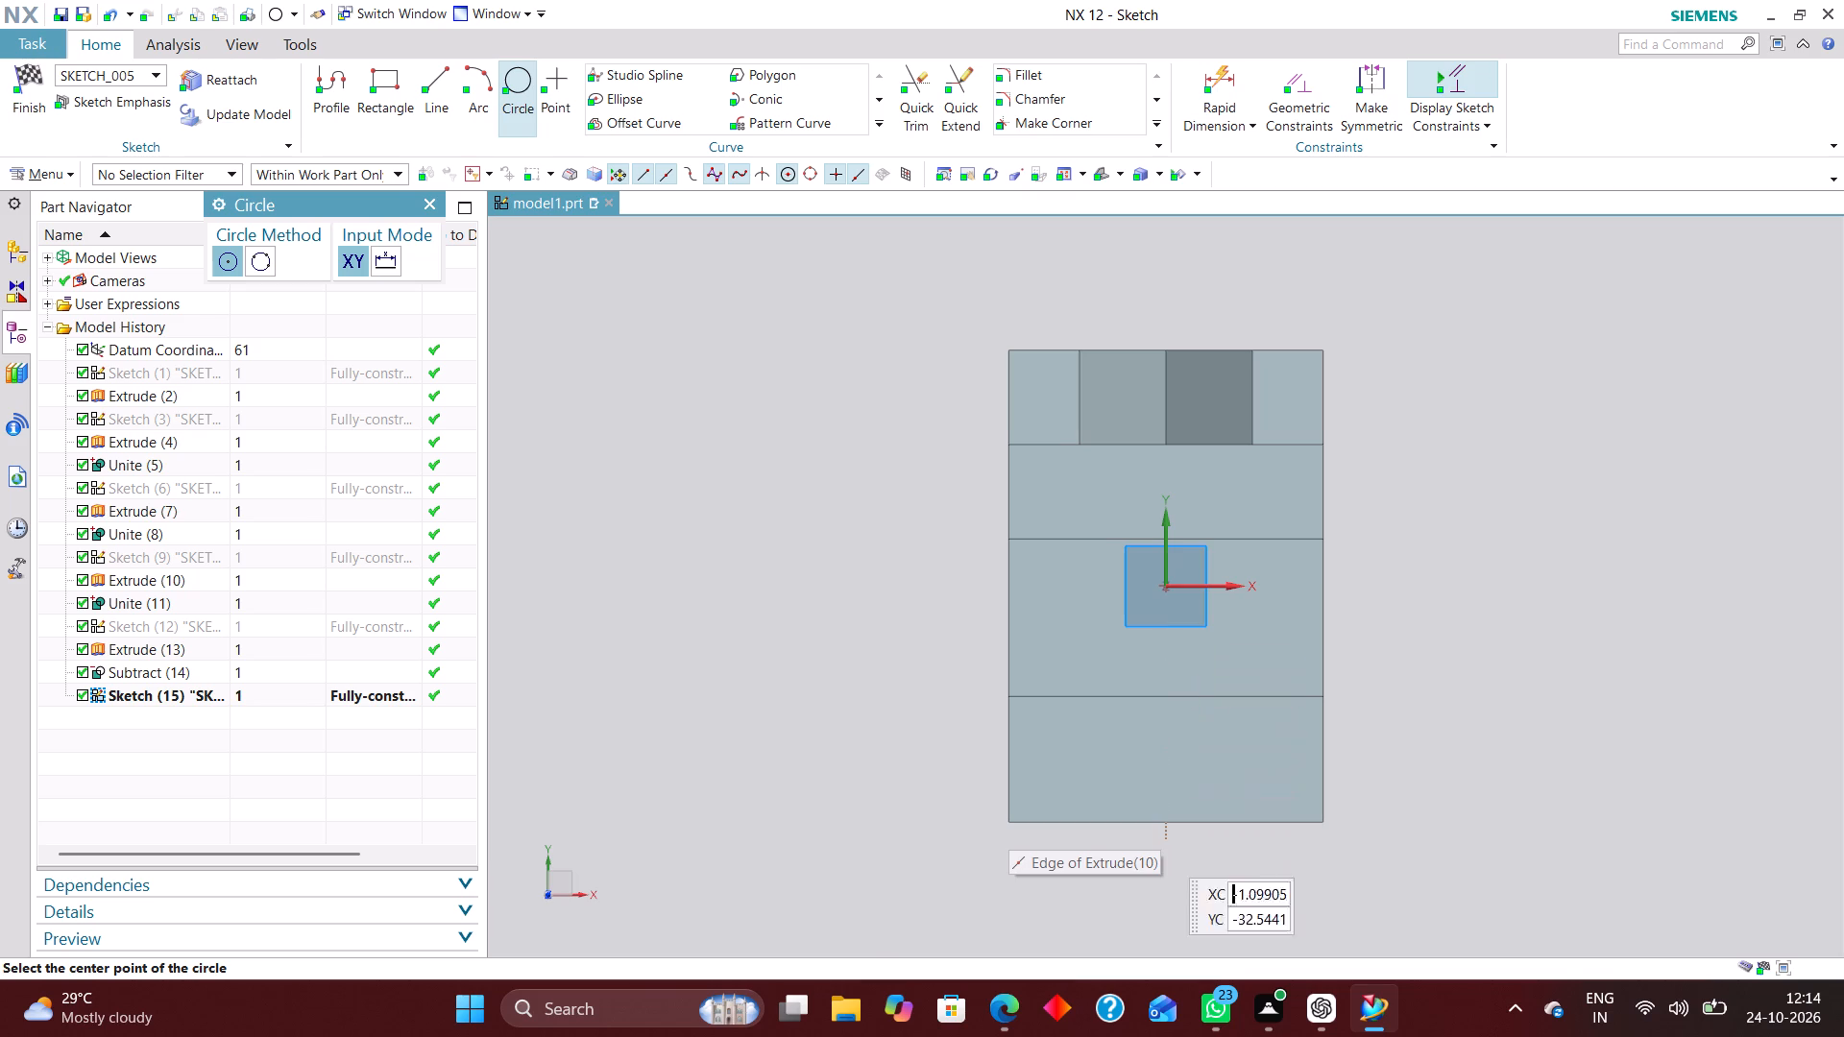
scroll(1176, 662, "down", 3)
scroll(1165, 843, "up", 2)
left_click(1174, 743)
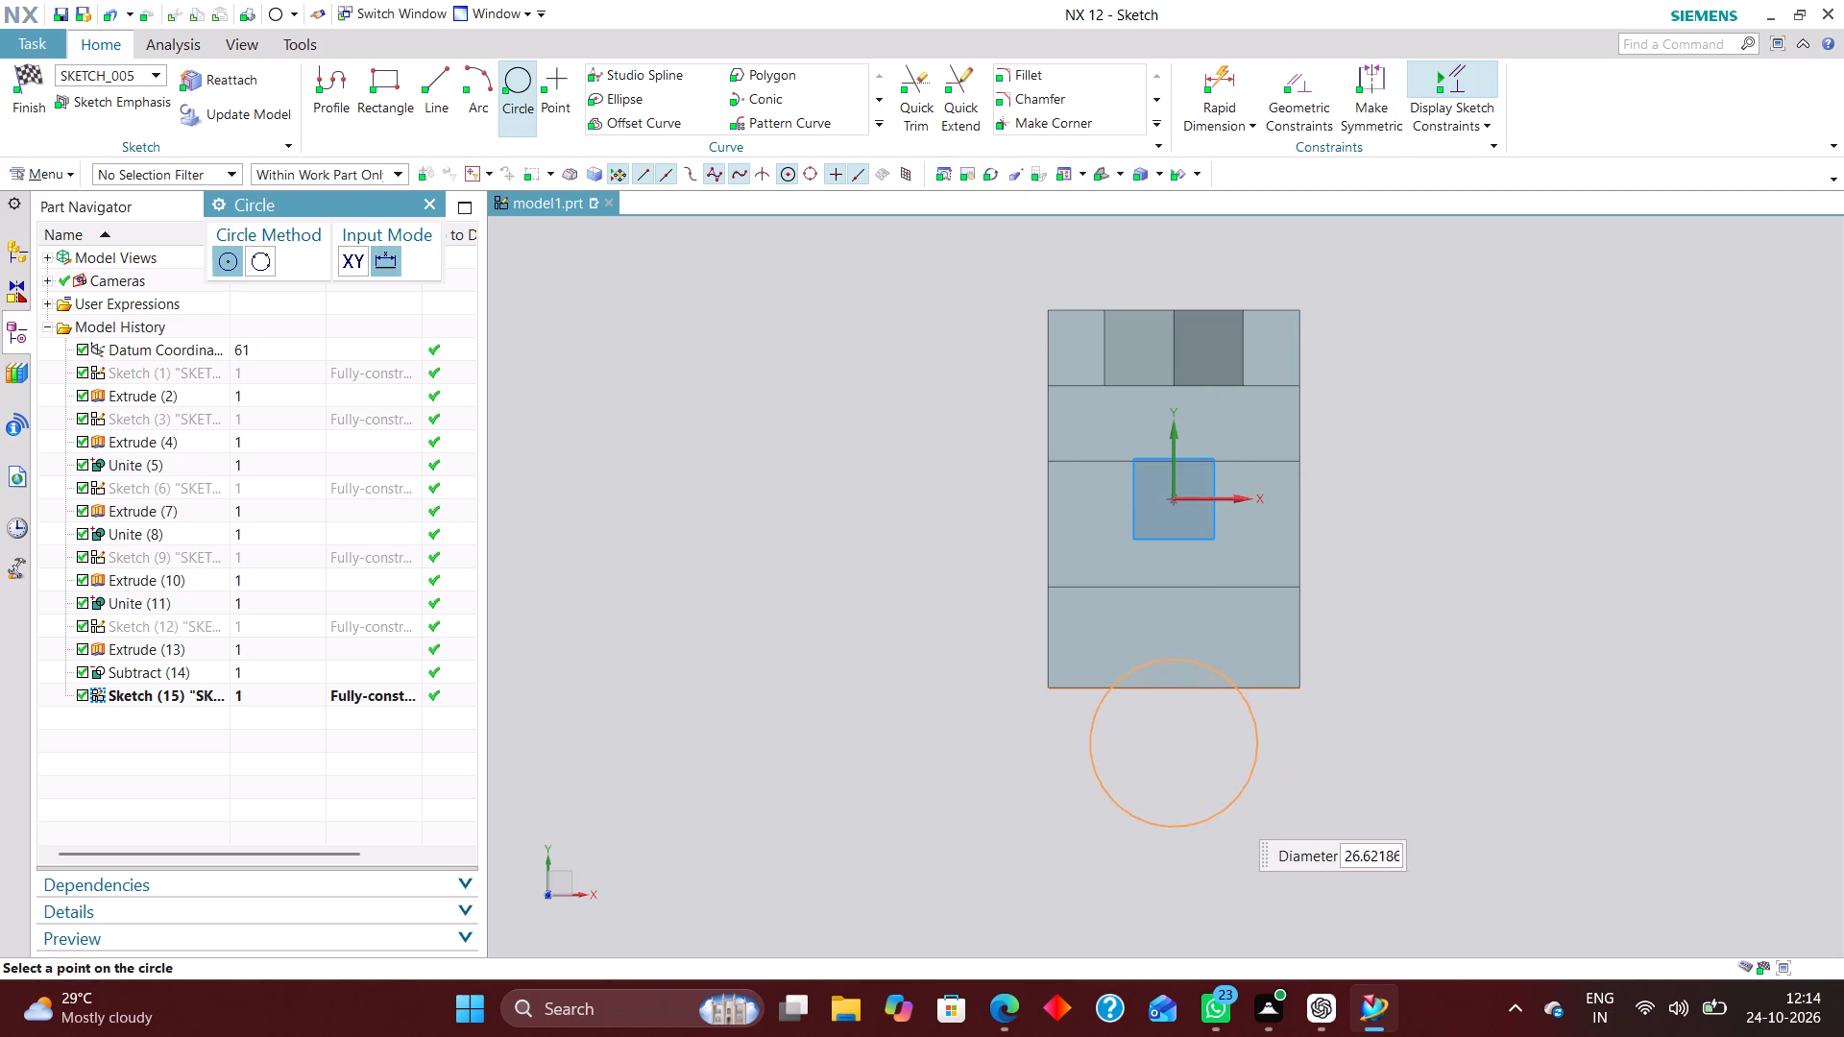
left_click(1228, 808)
Constrain the circle's centre onto the sketch's vertical axis with a Point on Curve constraint.
left_click(1302, 90)
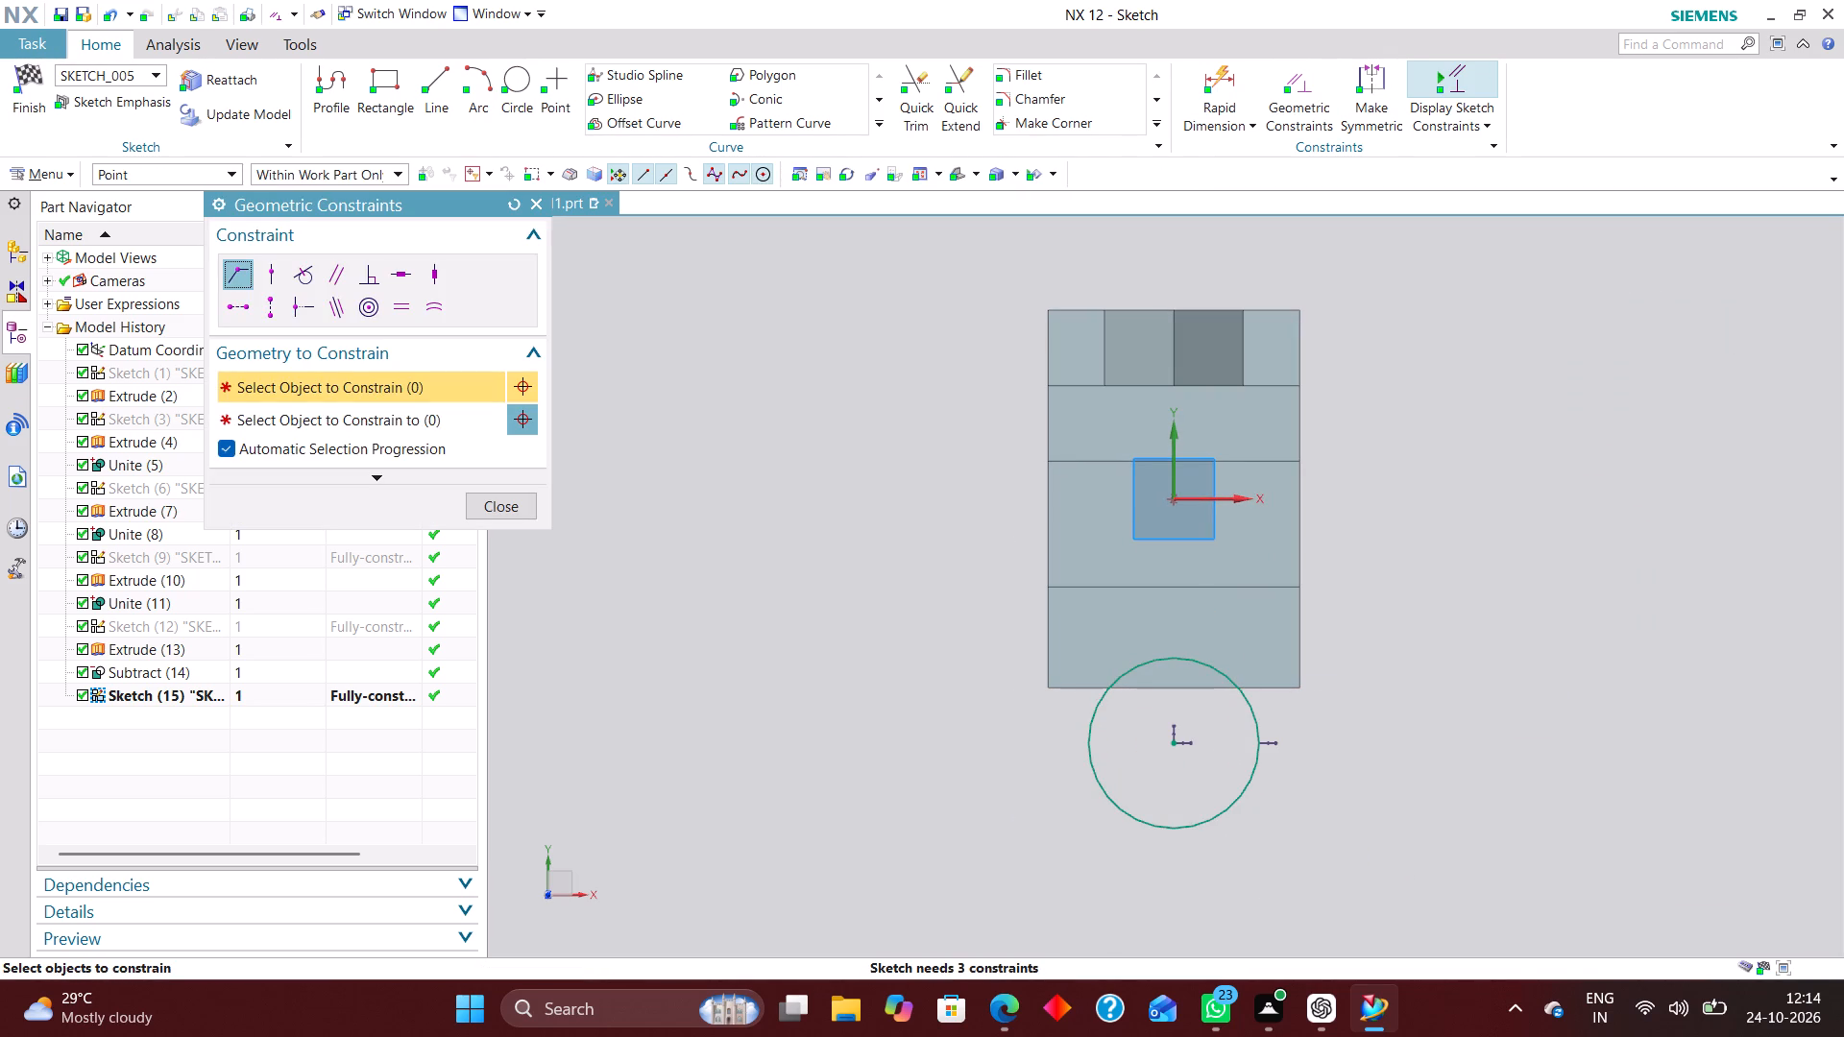
left_click(260, 272)
left_click(1174, 742)
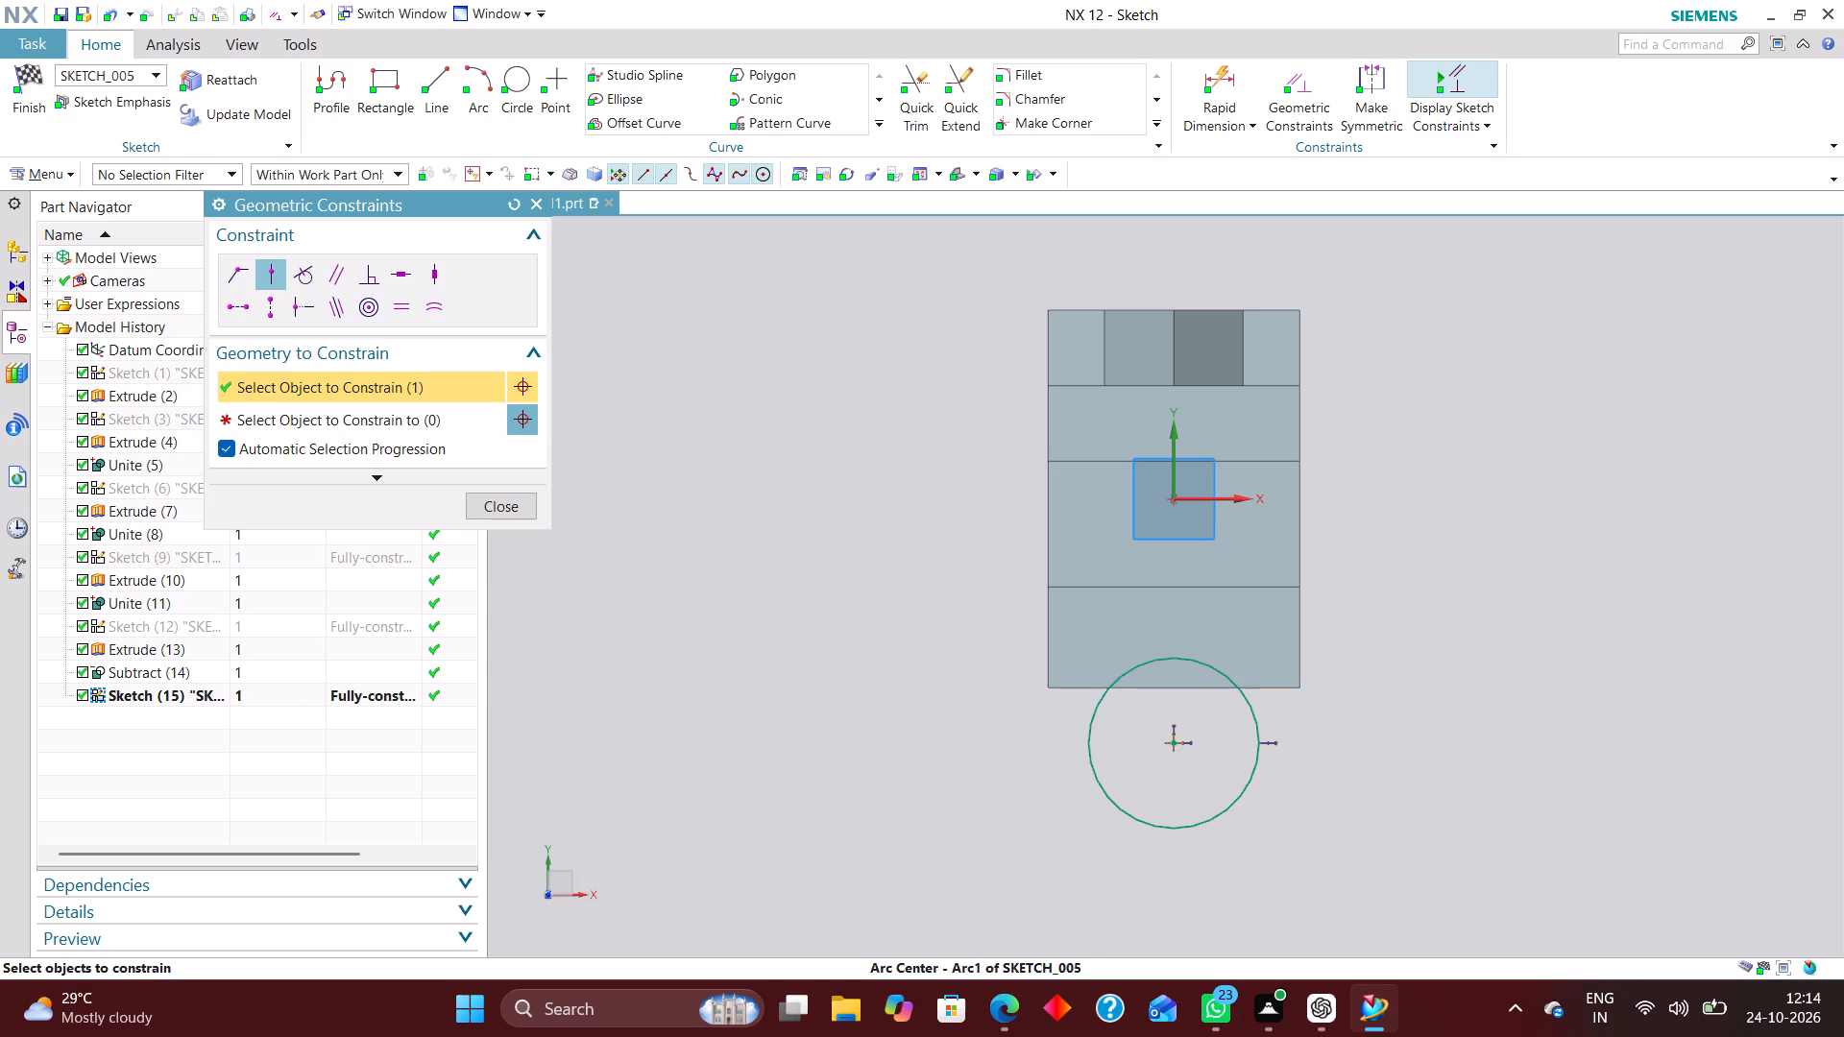
left_click(1177, 465)
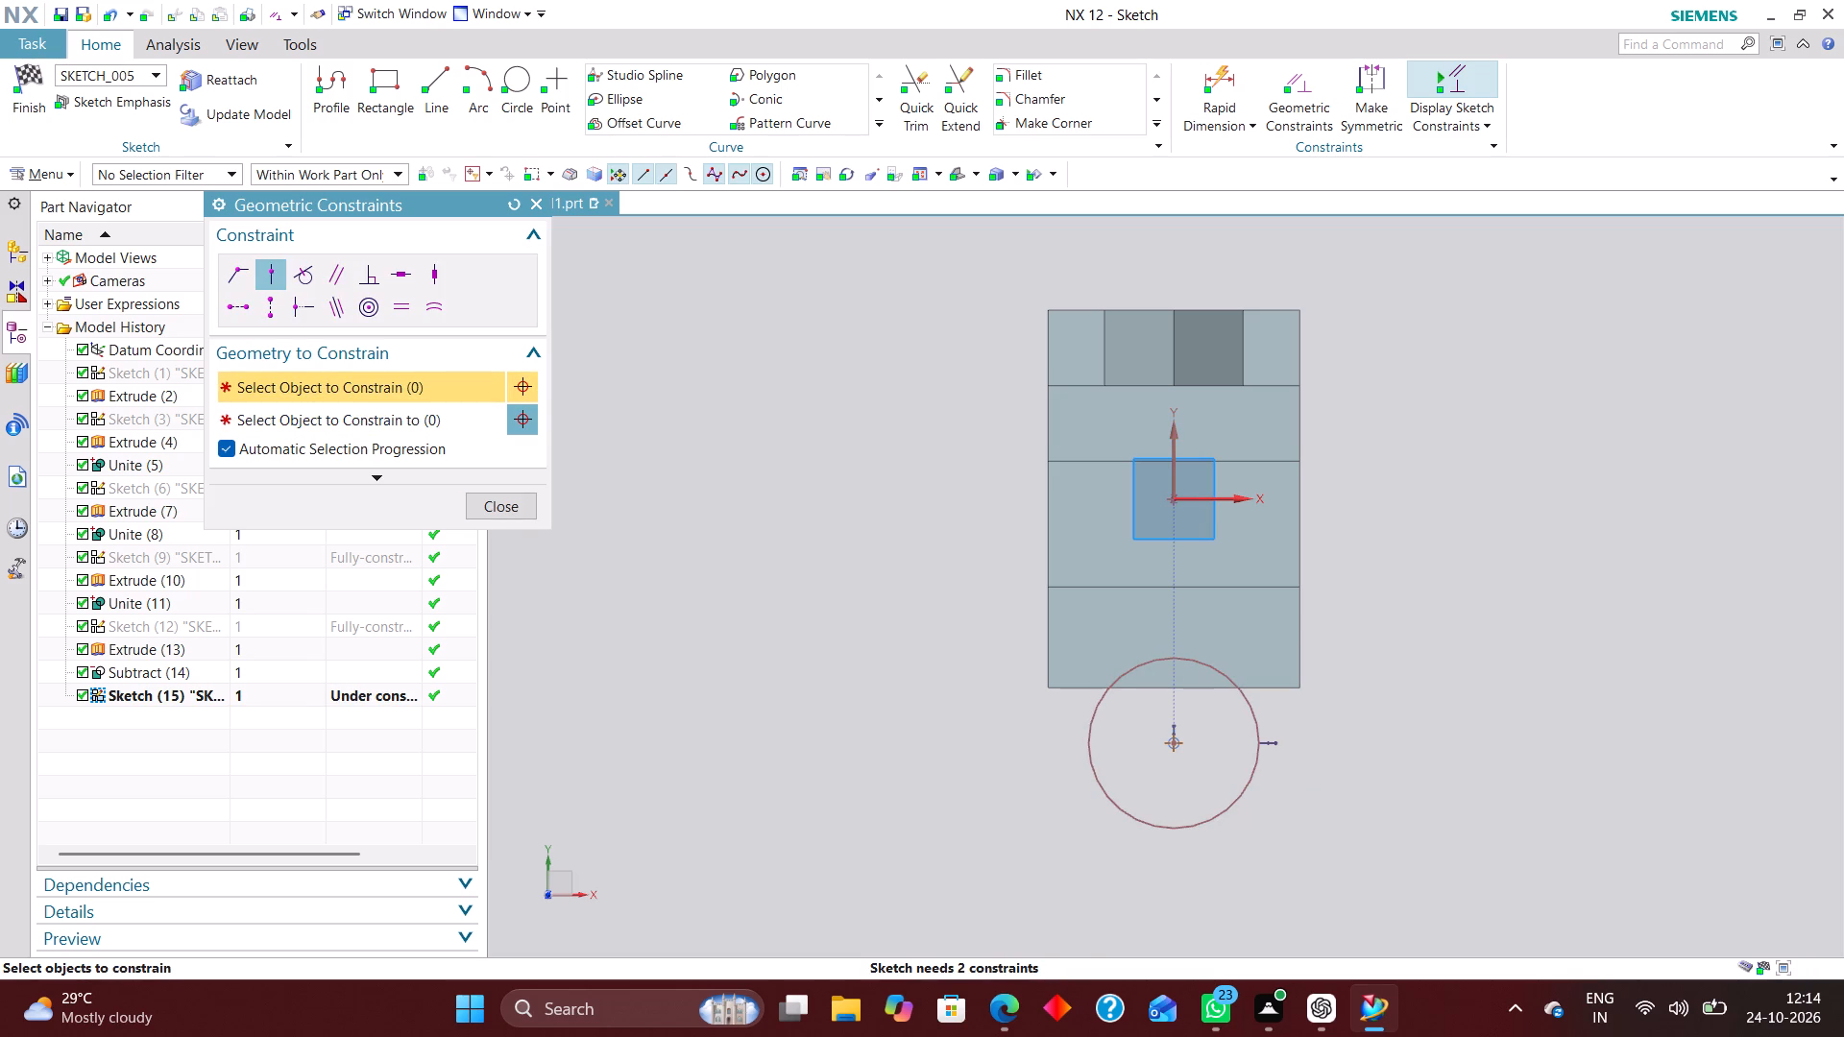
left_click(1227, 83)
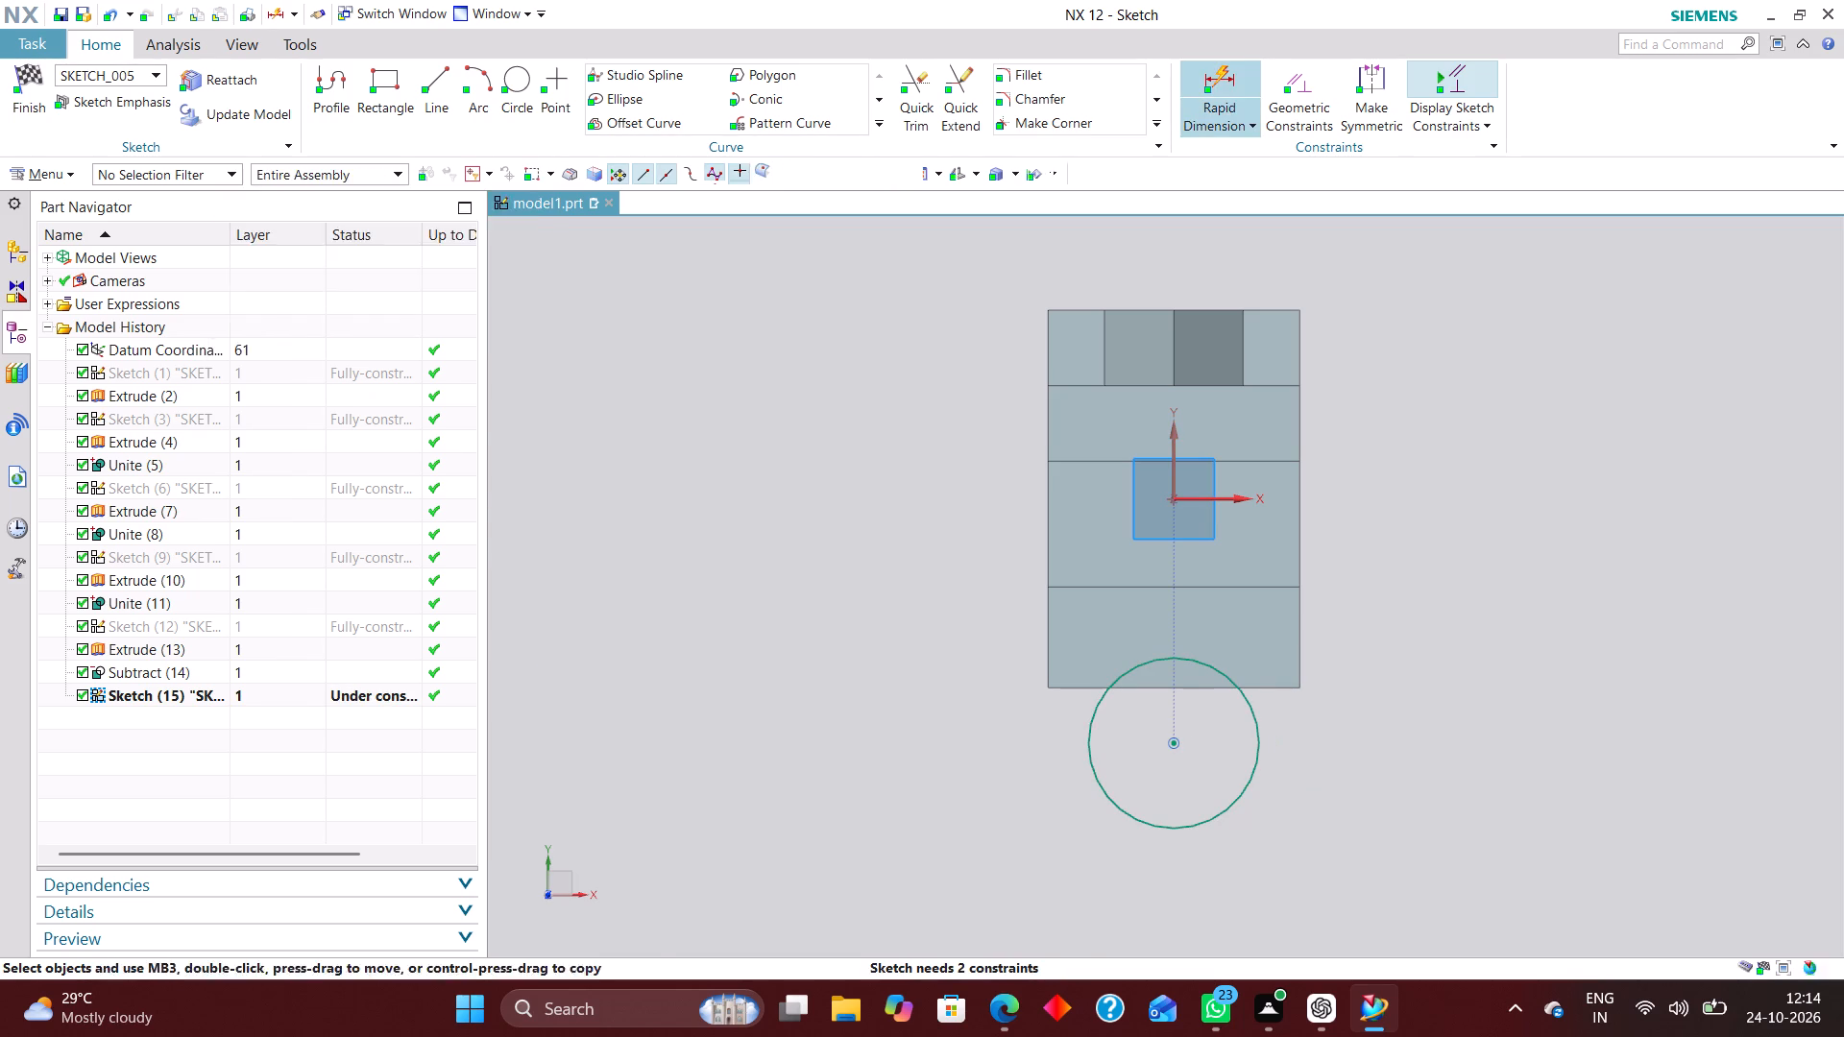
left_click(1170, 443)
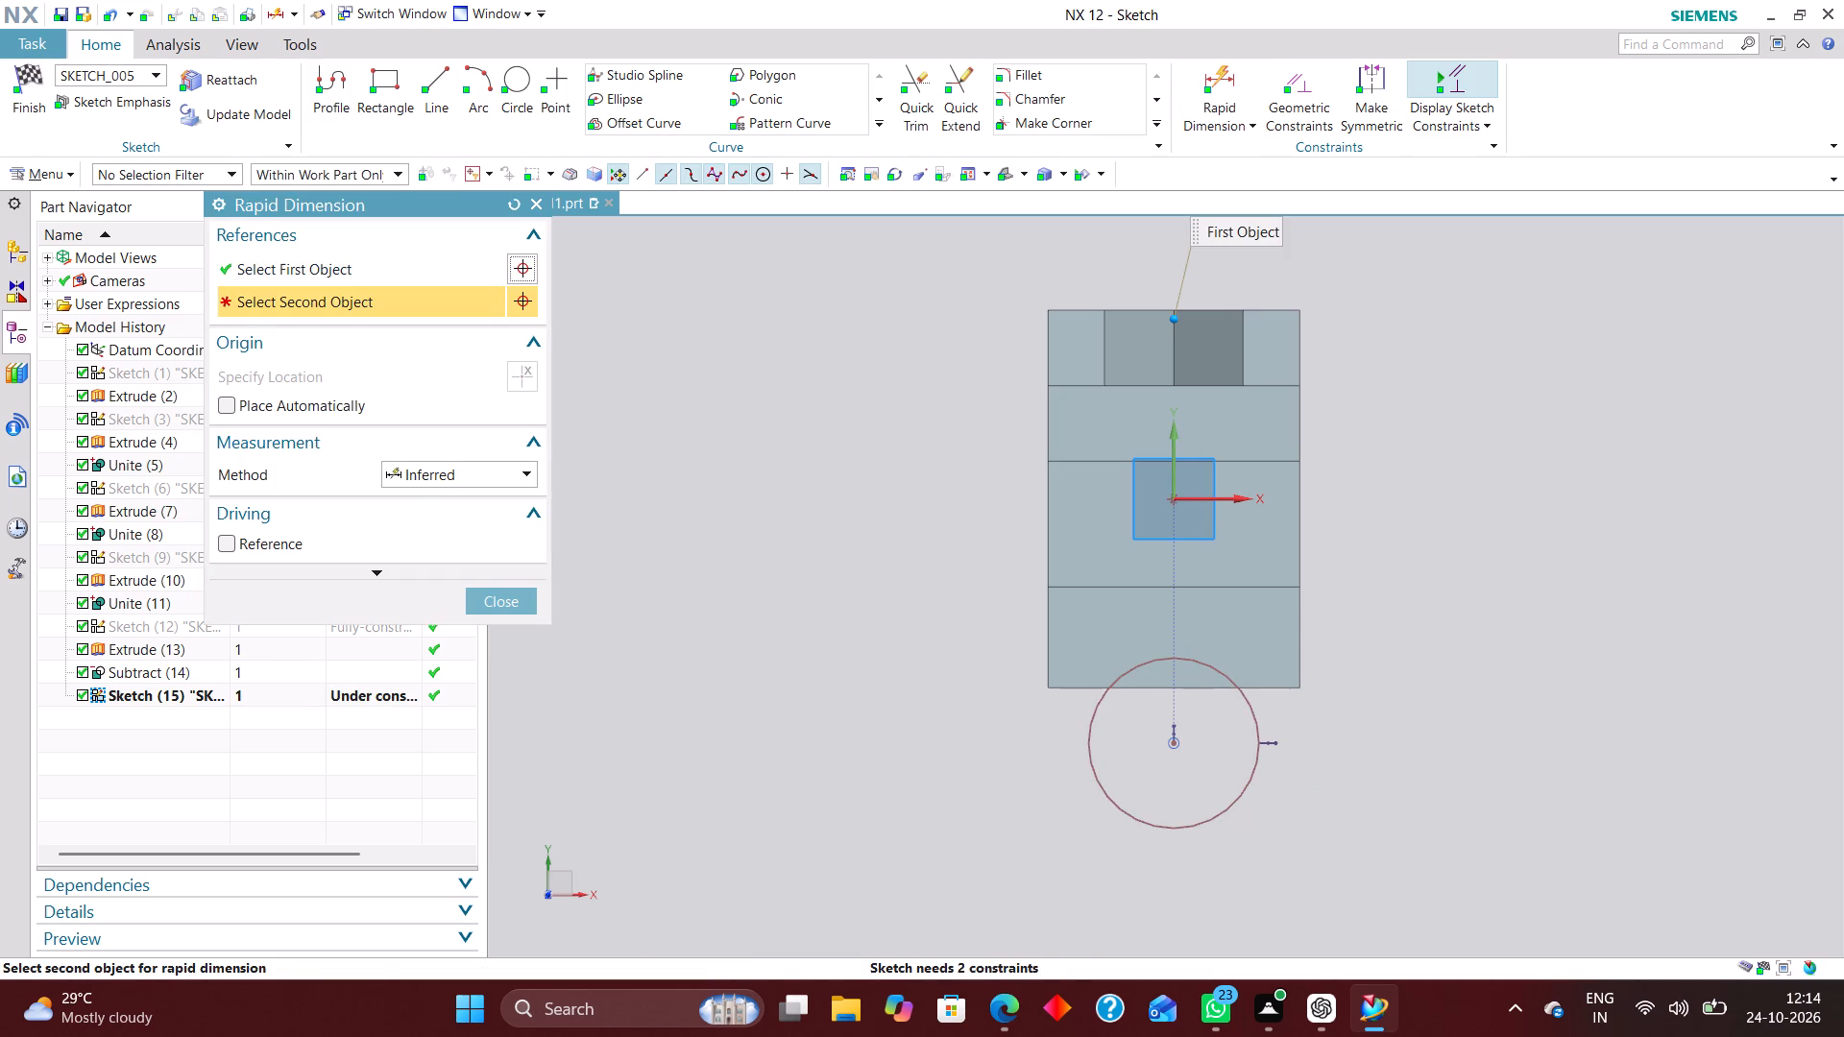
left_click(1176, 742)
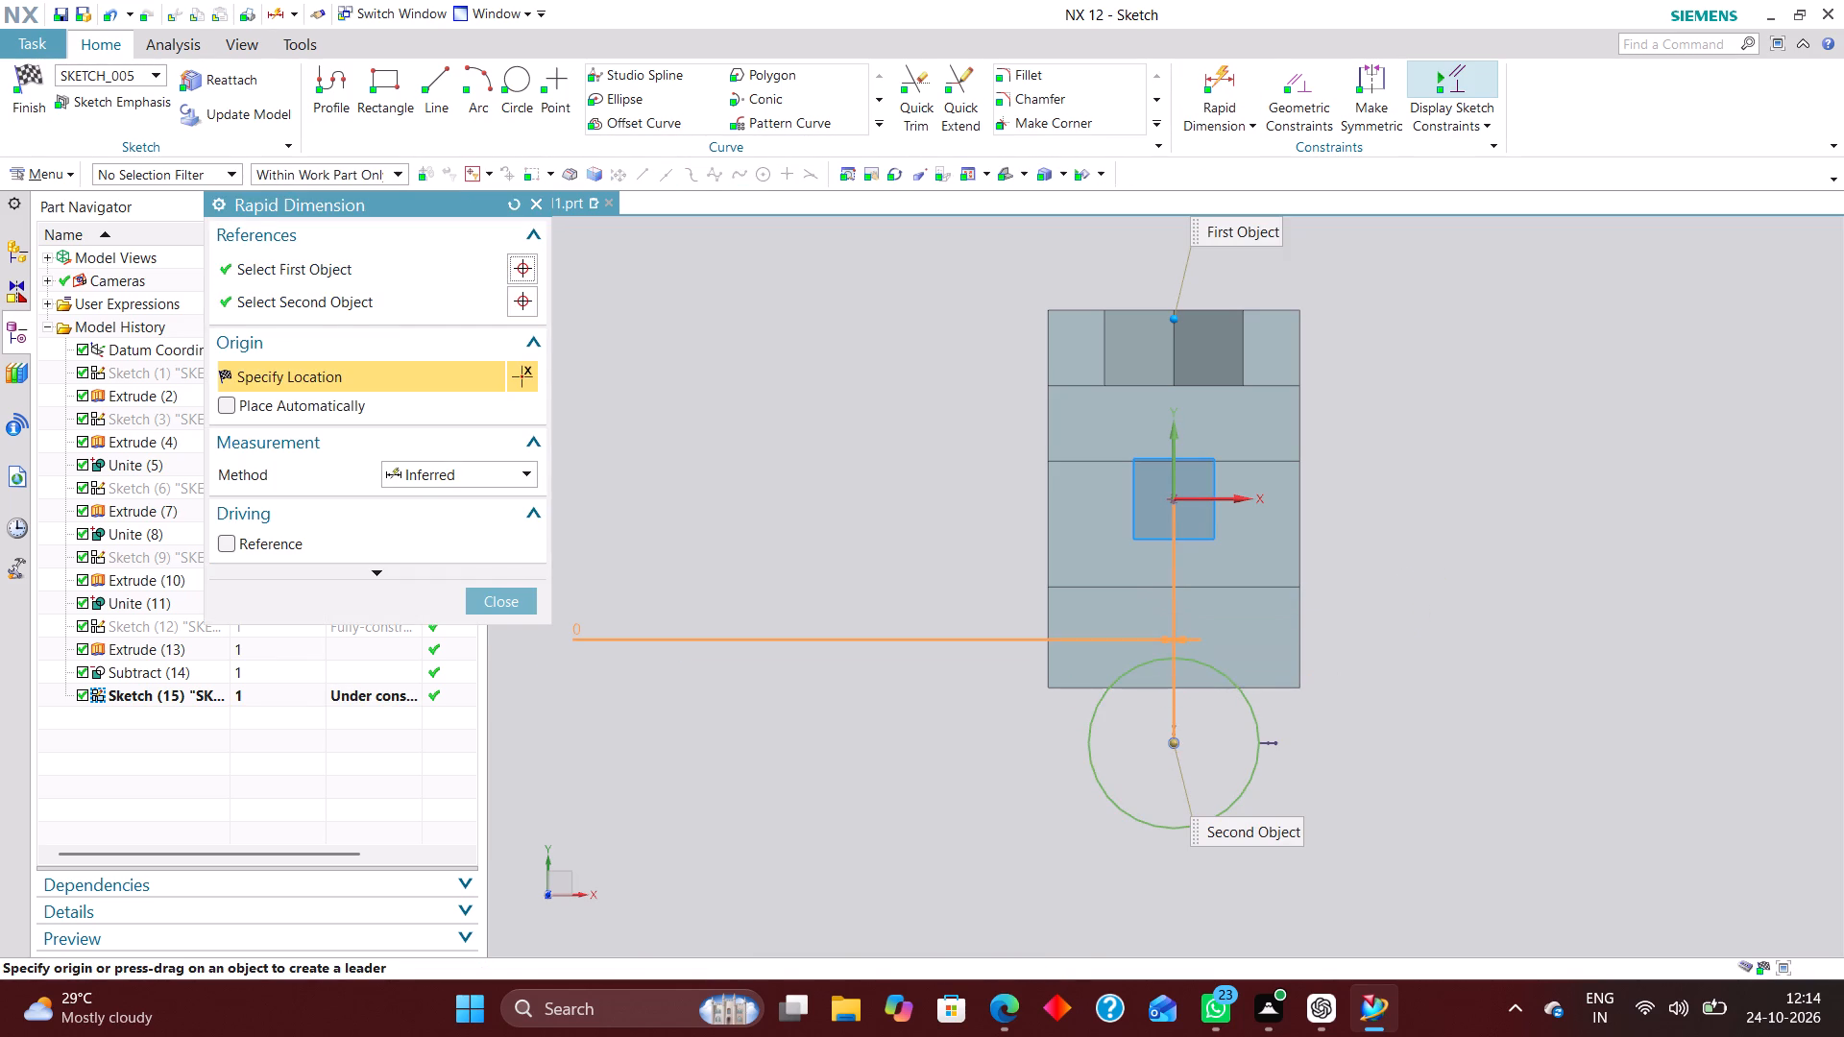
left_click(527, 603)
Add a radial dimension to the circle and set its radius to 8 mm.
left_click(1201, 81)
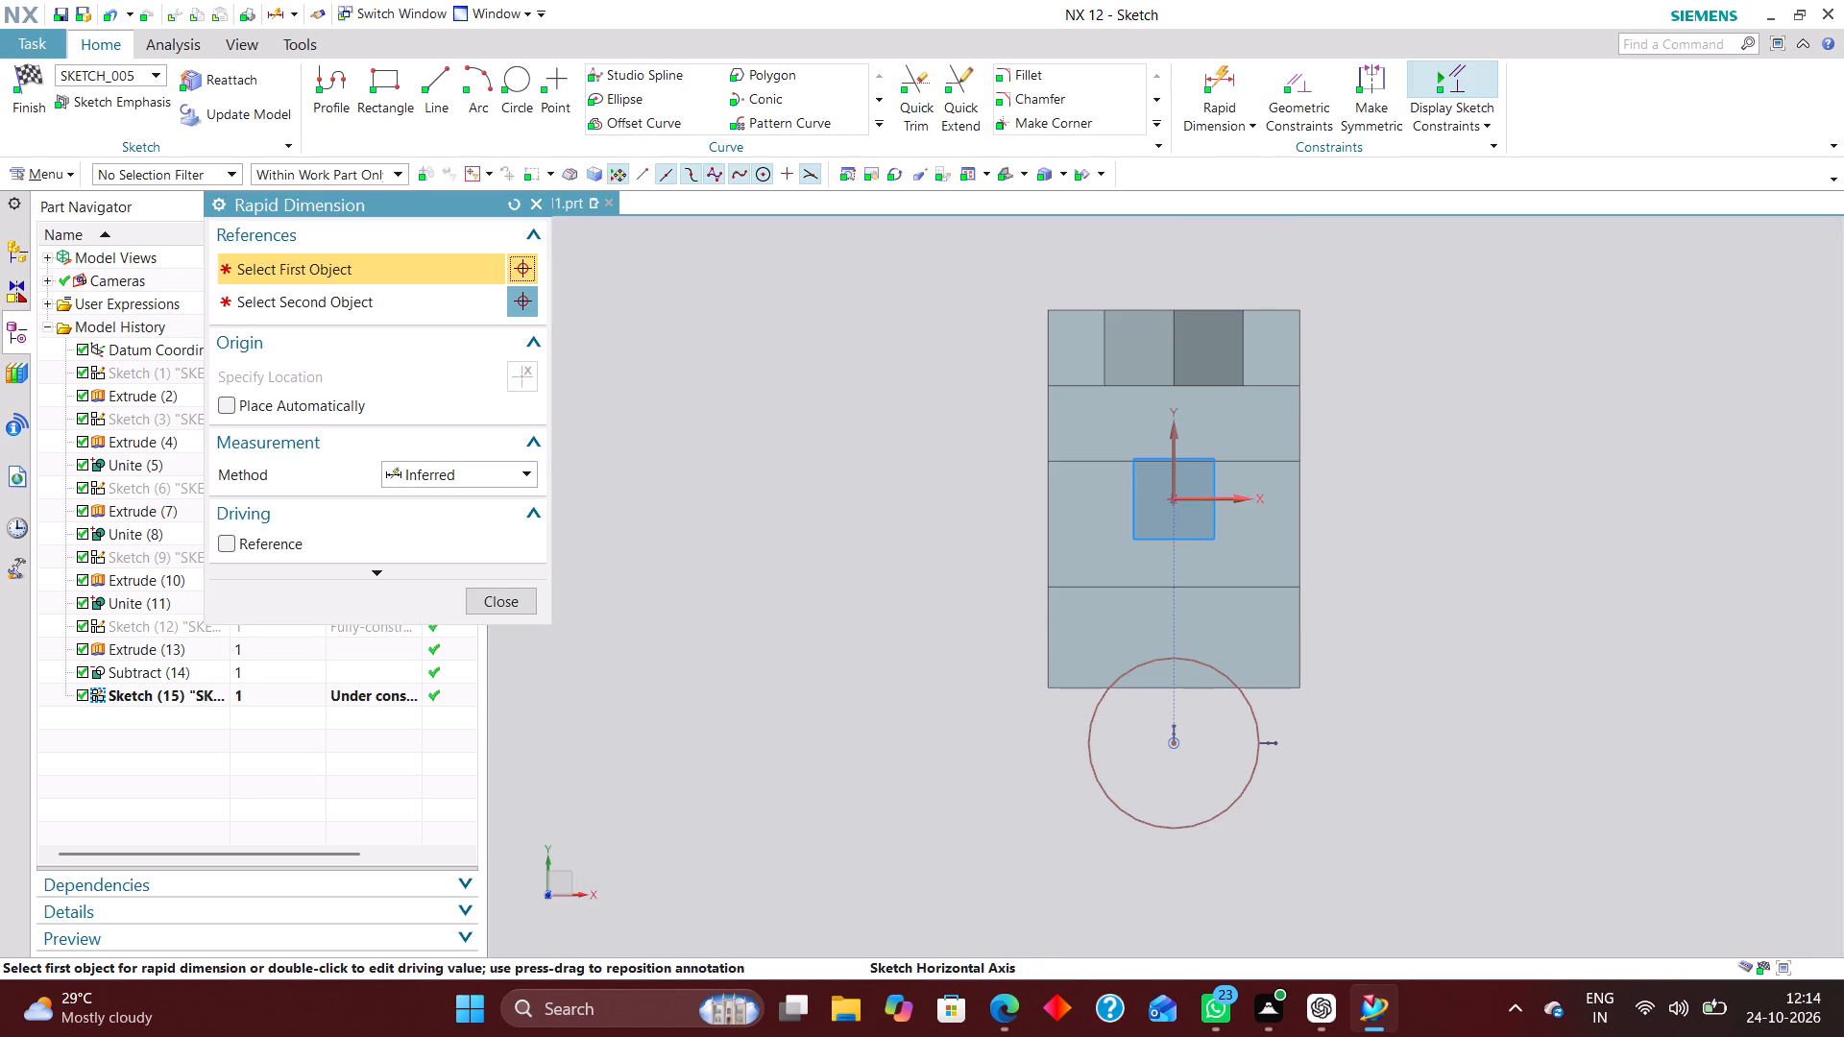
left_click(486, 473)
left_click(474, 643)
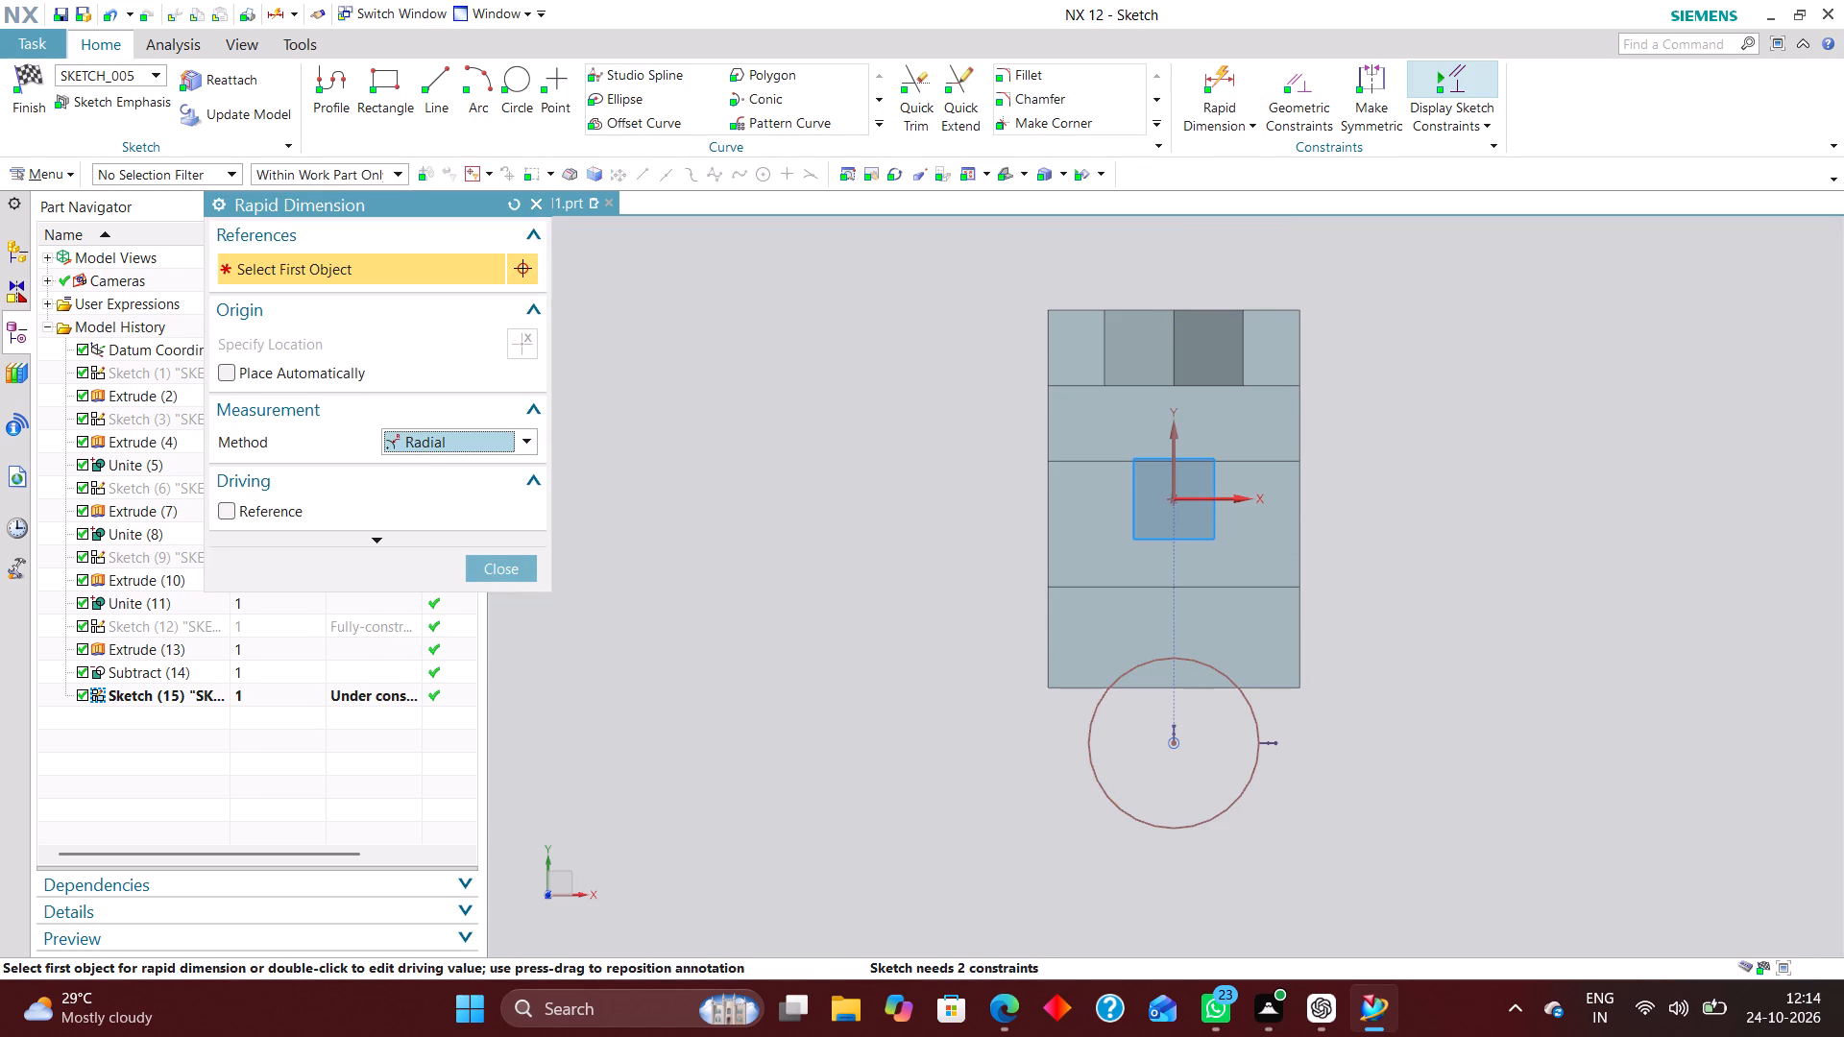
left_click(1243, 800)
left_click(1379, 736)
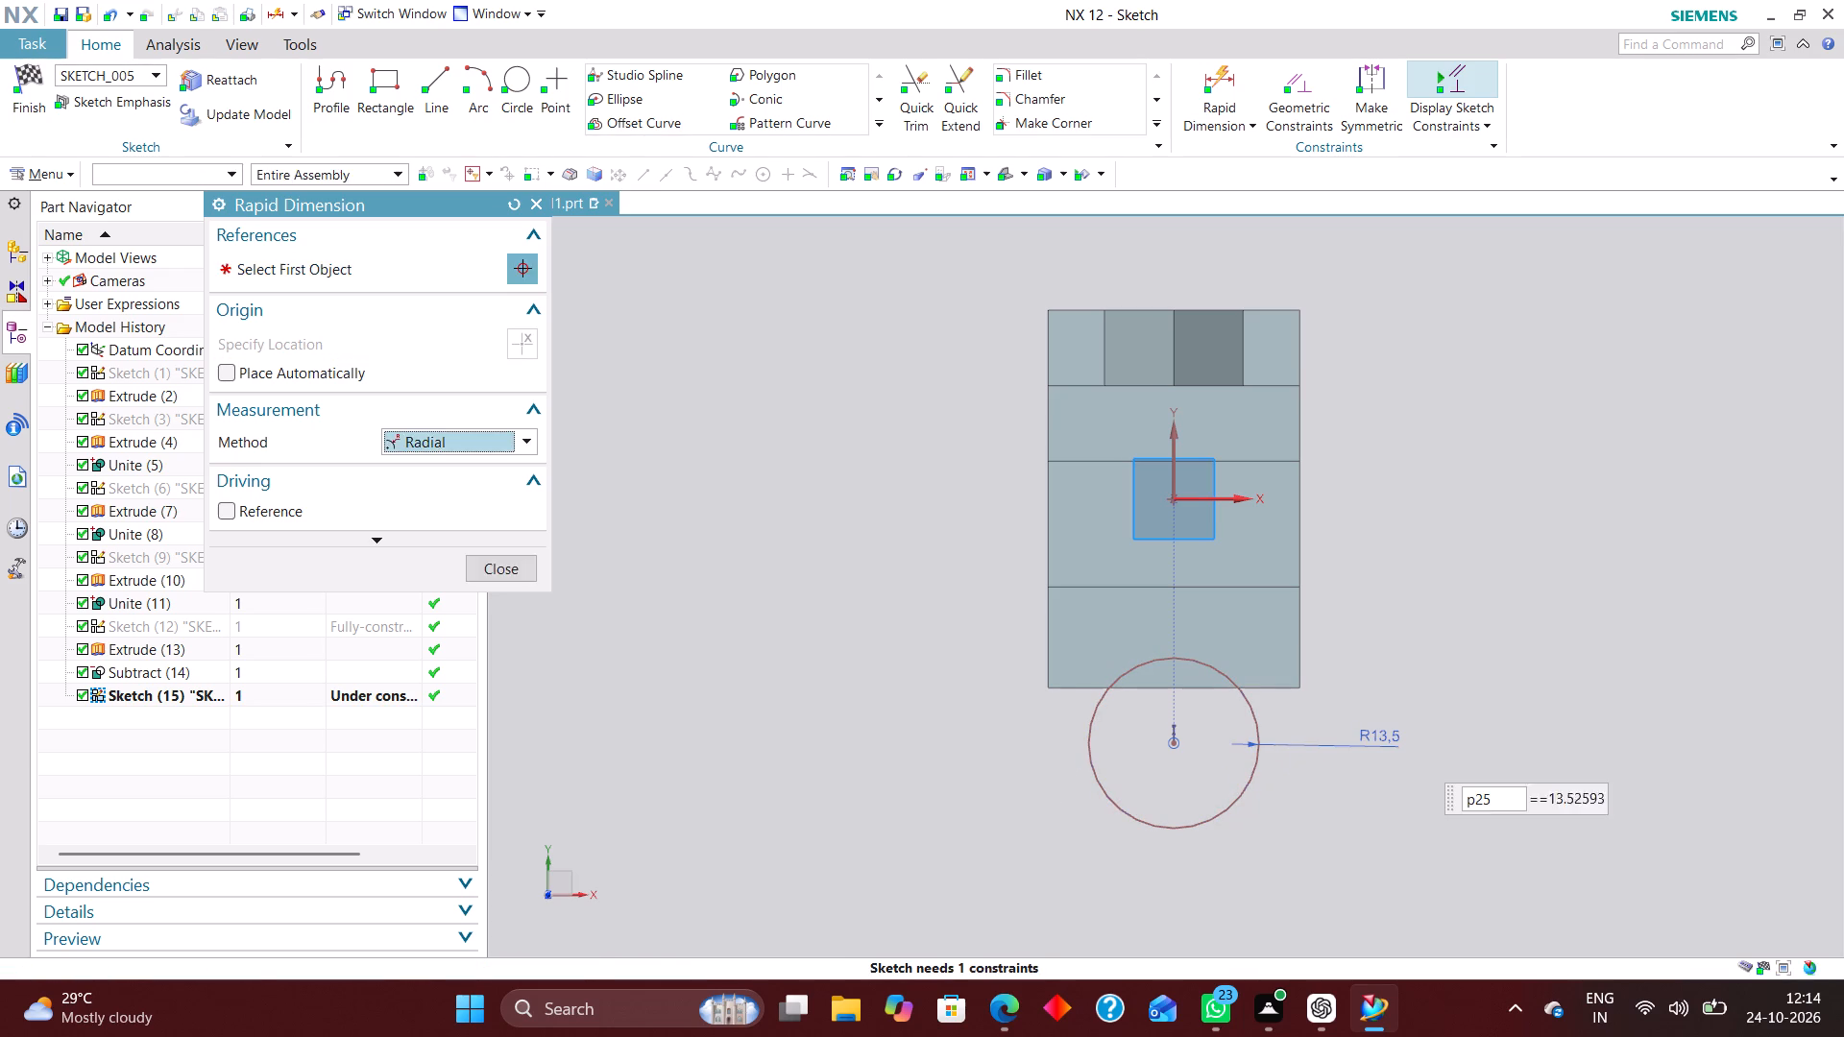
key("8")
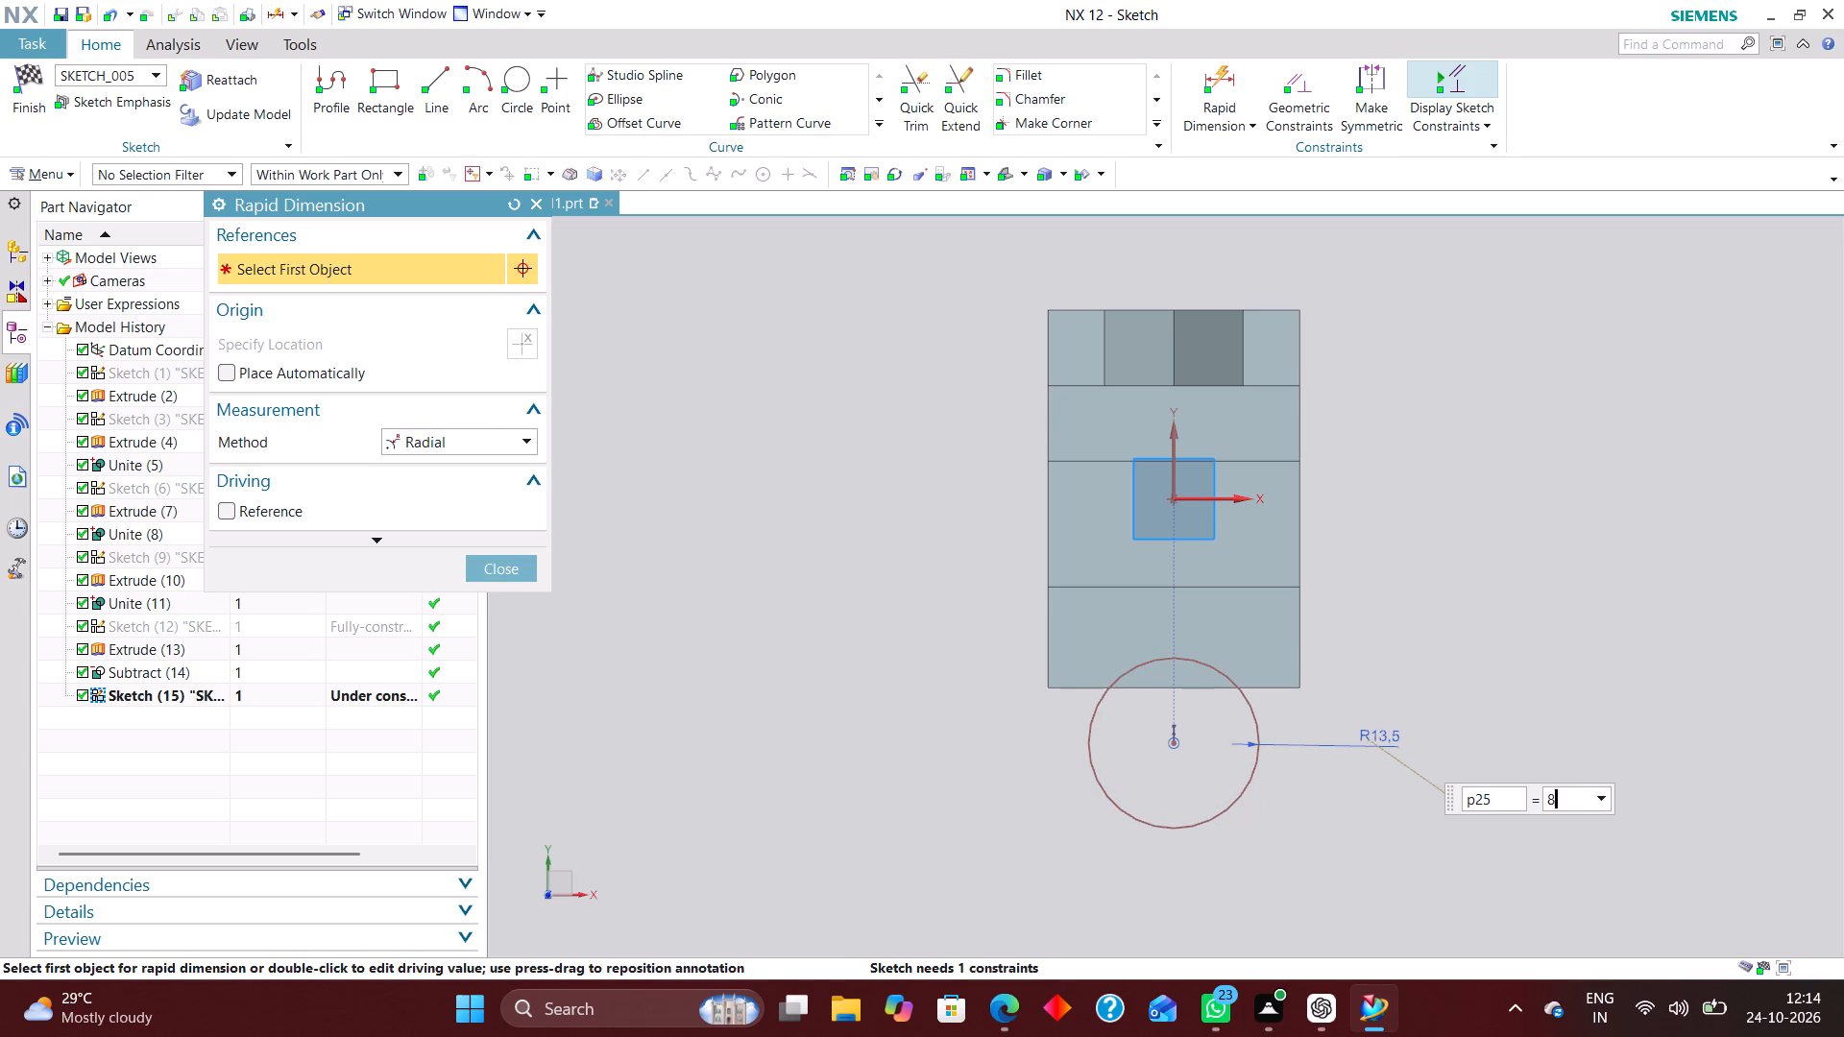
key("Return")
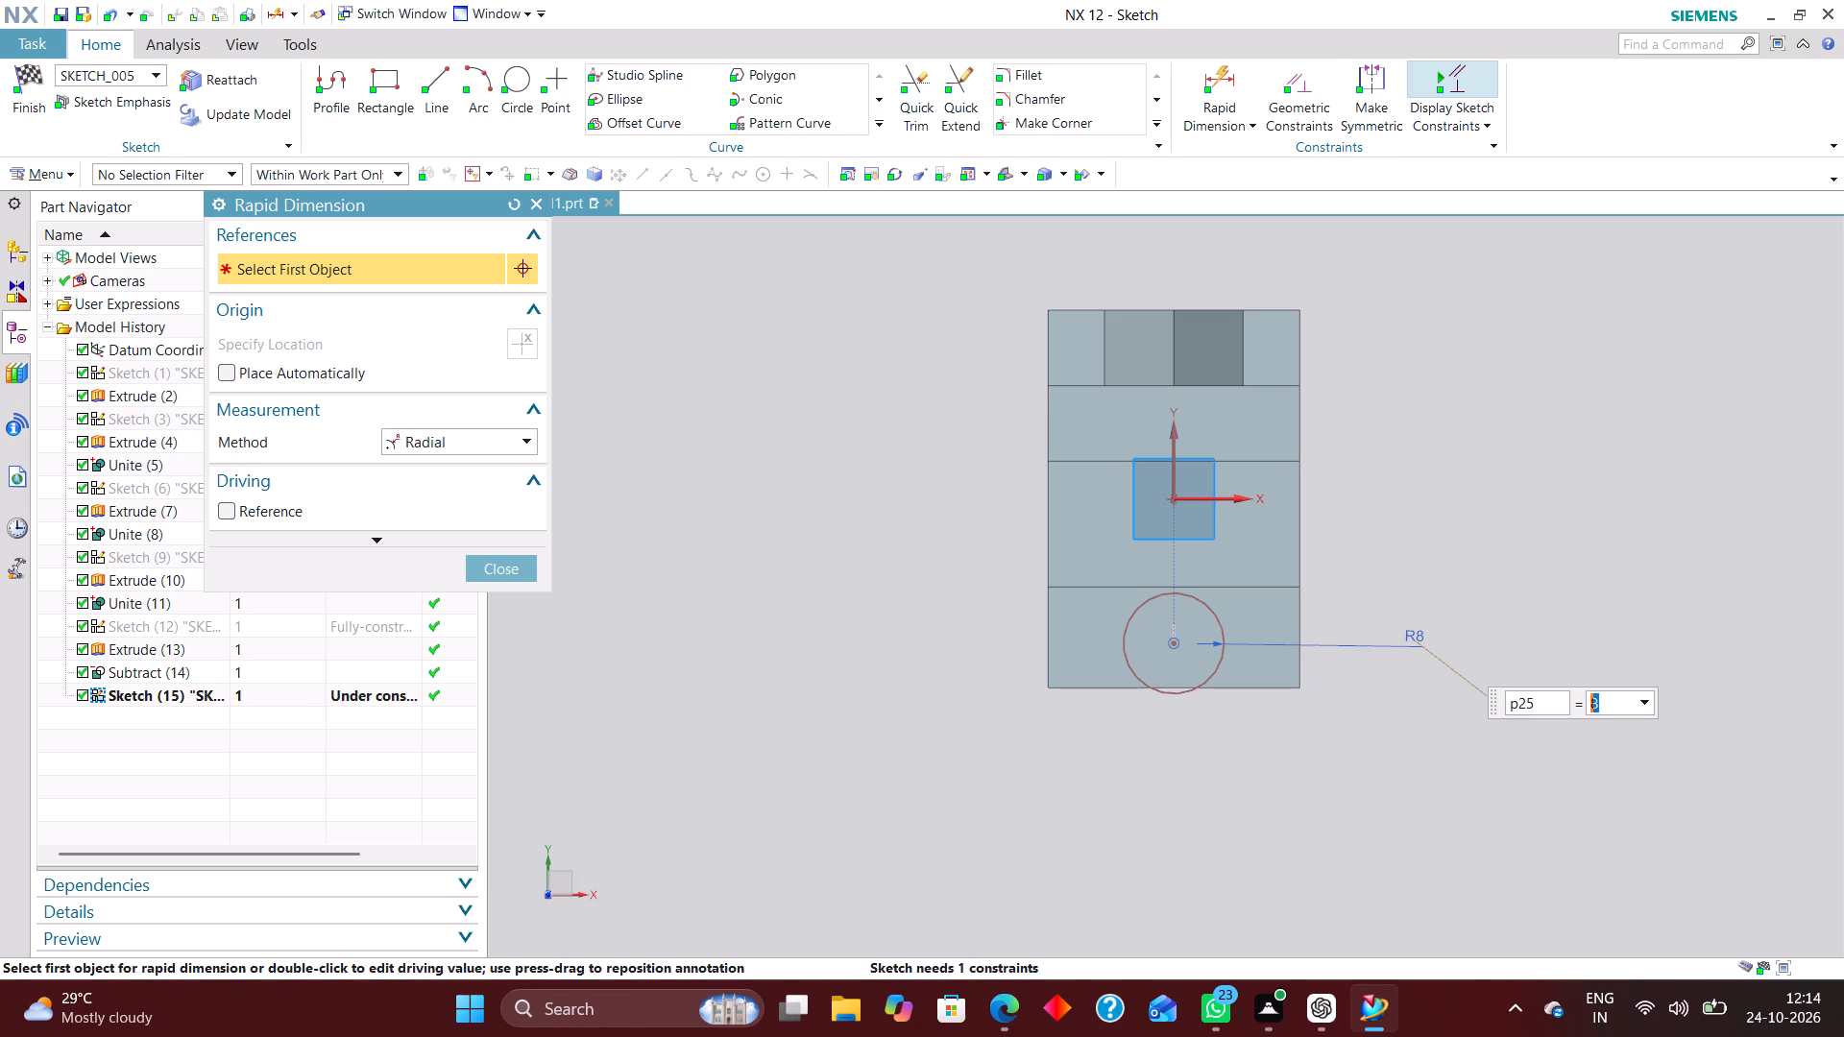
Dimension the circle's centre from the sketch's horizontal axis, set the distance to 30 mm, and finish the sketch.
left_click(1232, 75)
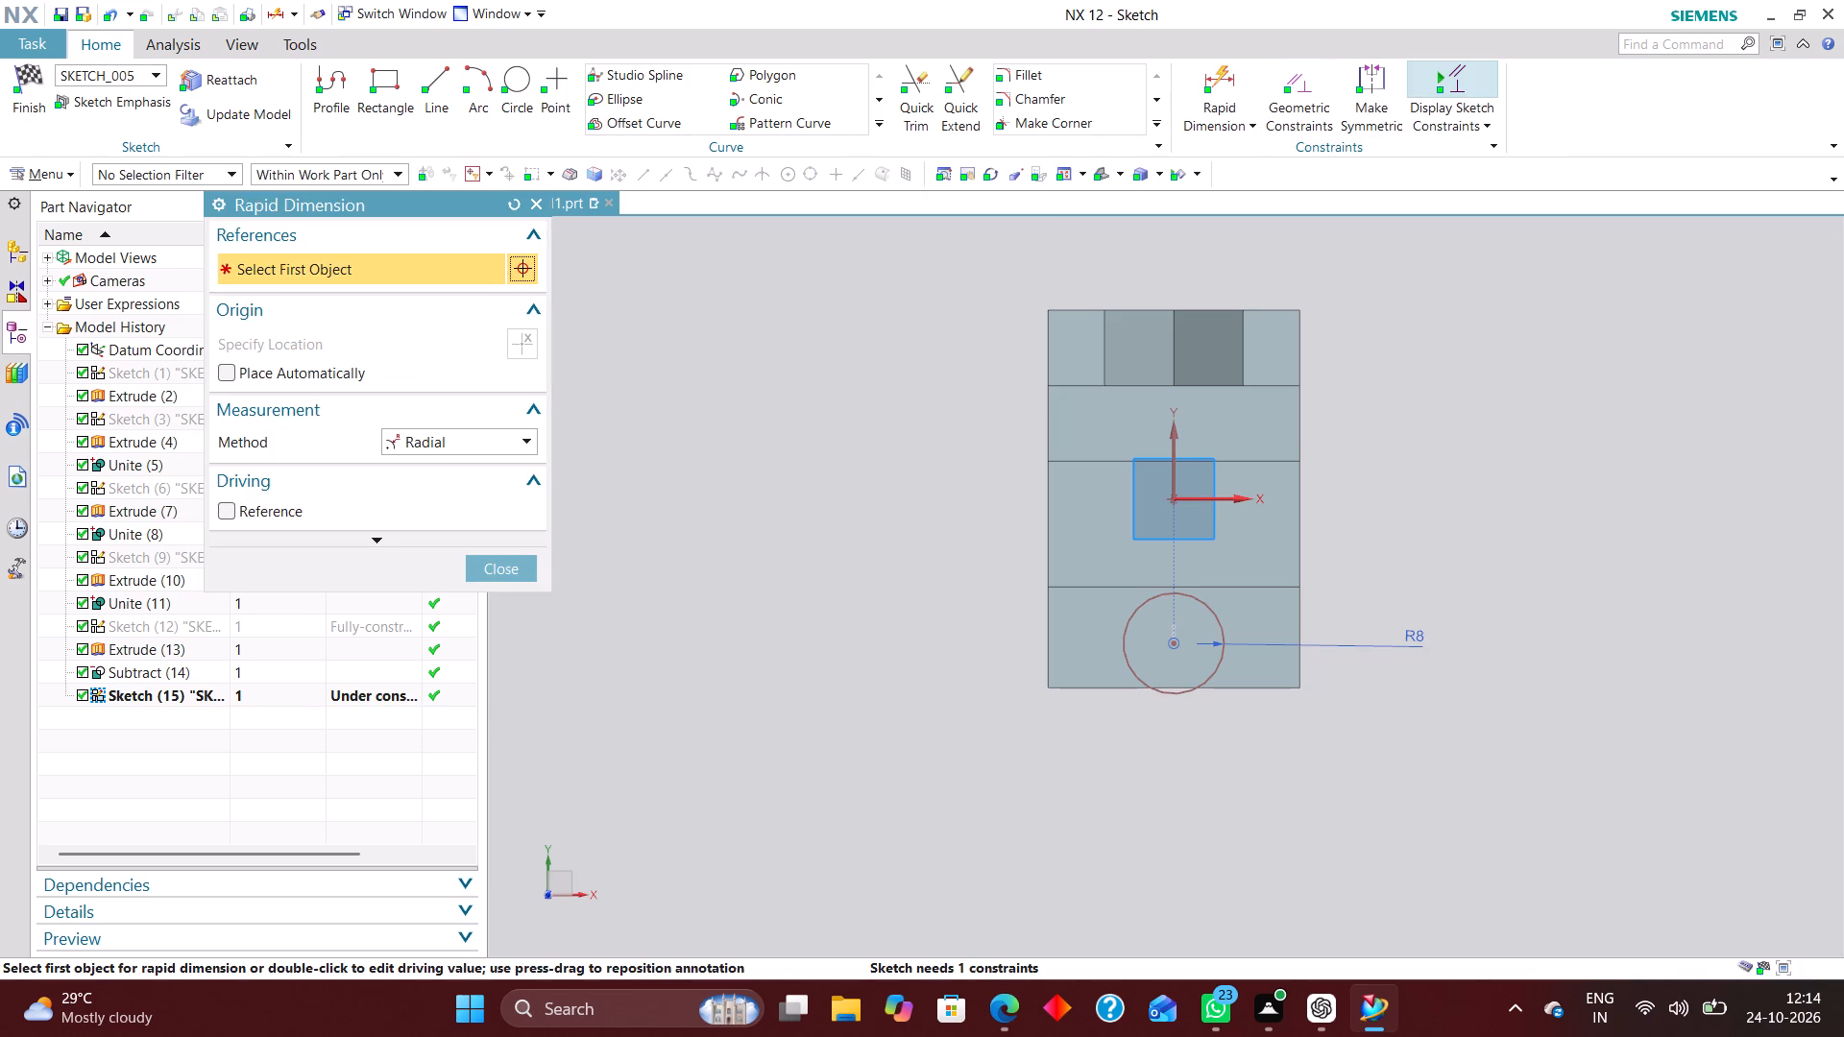
left_click(466, 446)
left_click(463, 460)
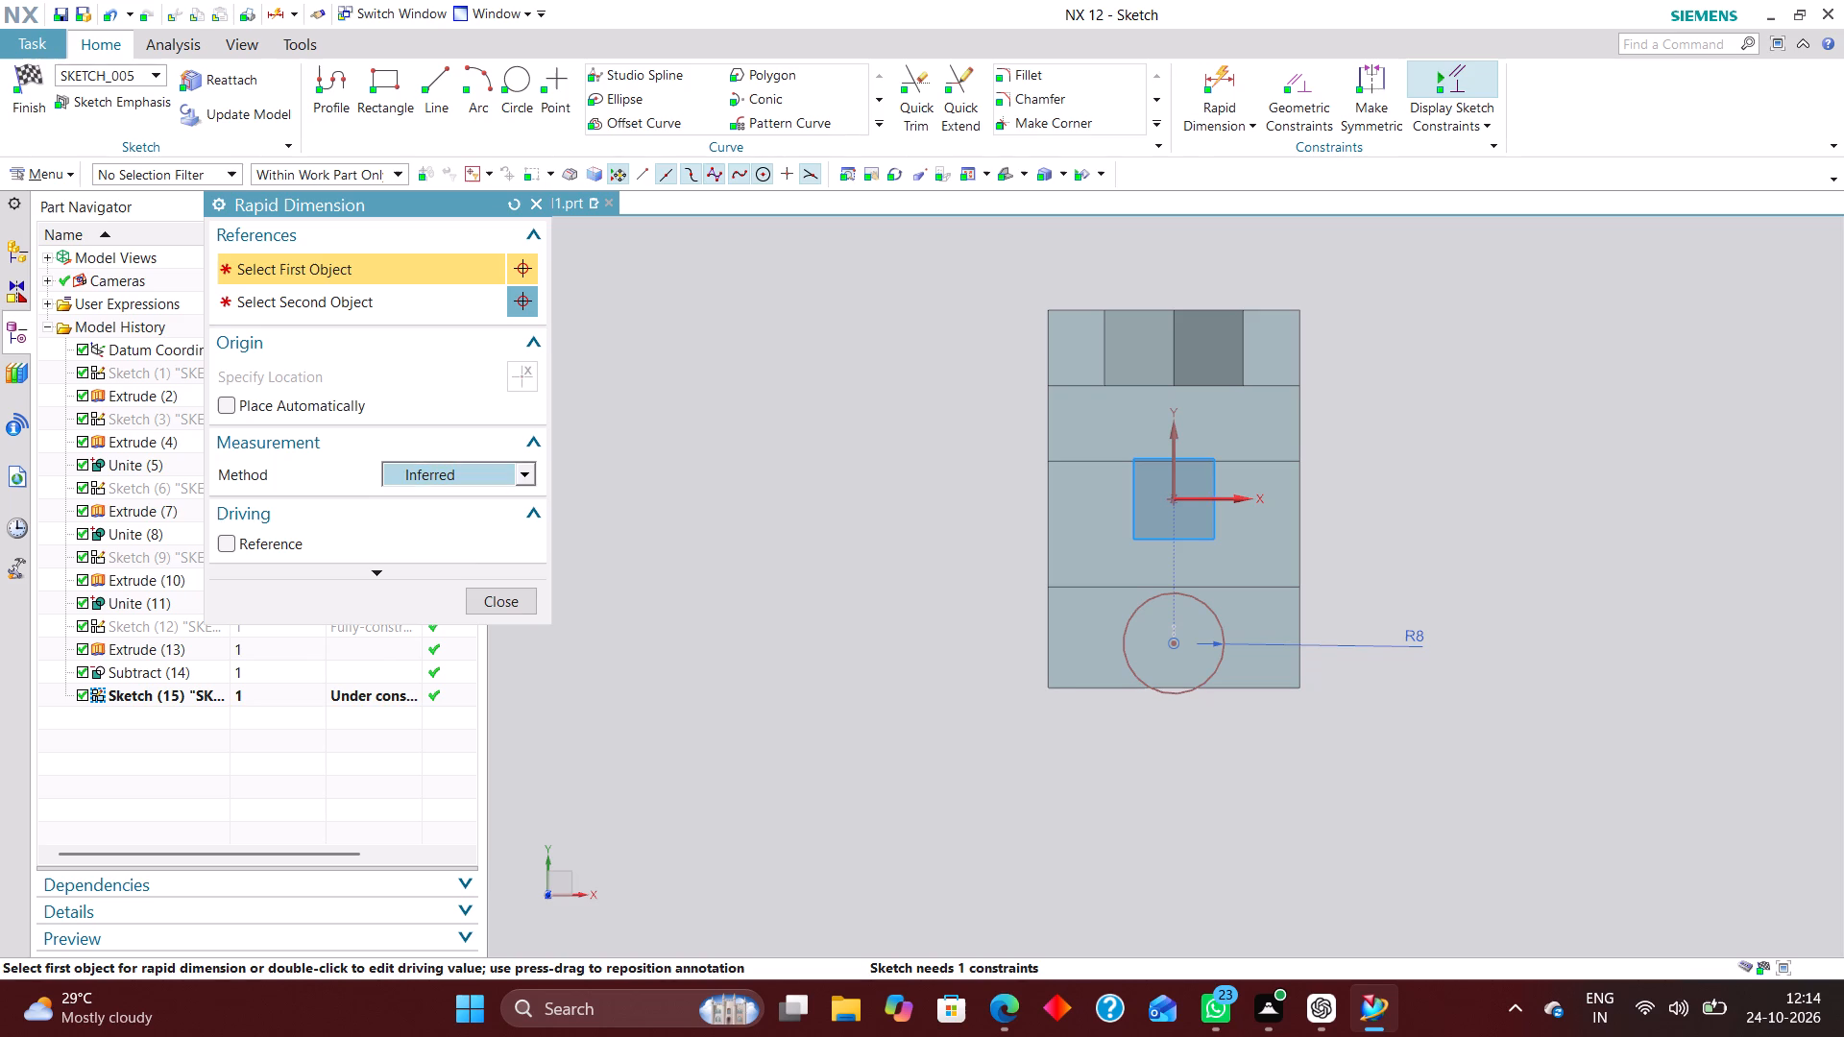
left_click(1225, 493)
left_click(1174, 641)
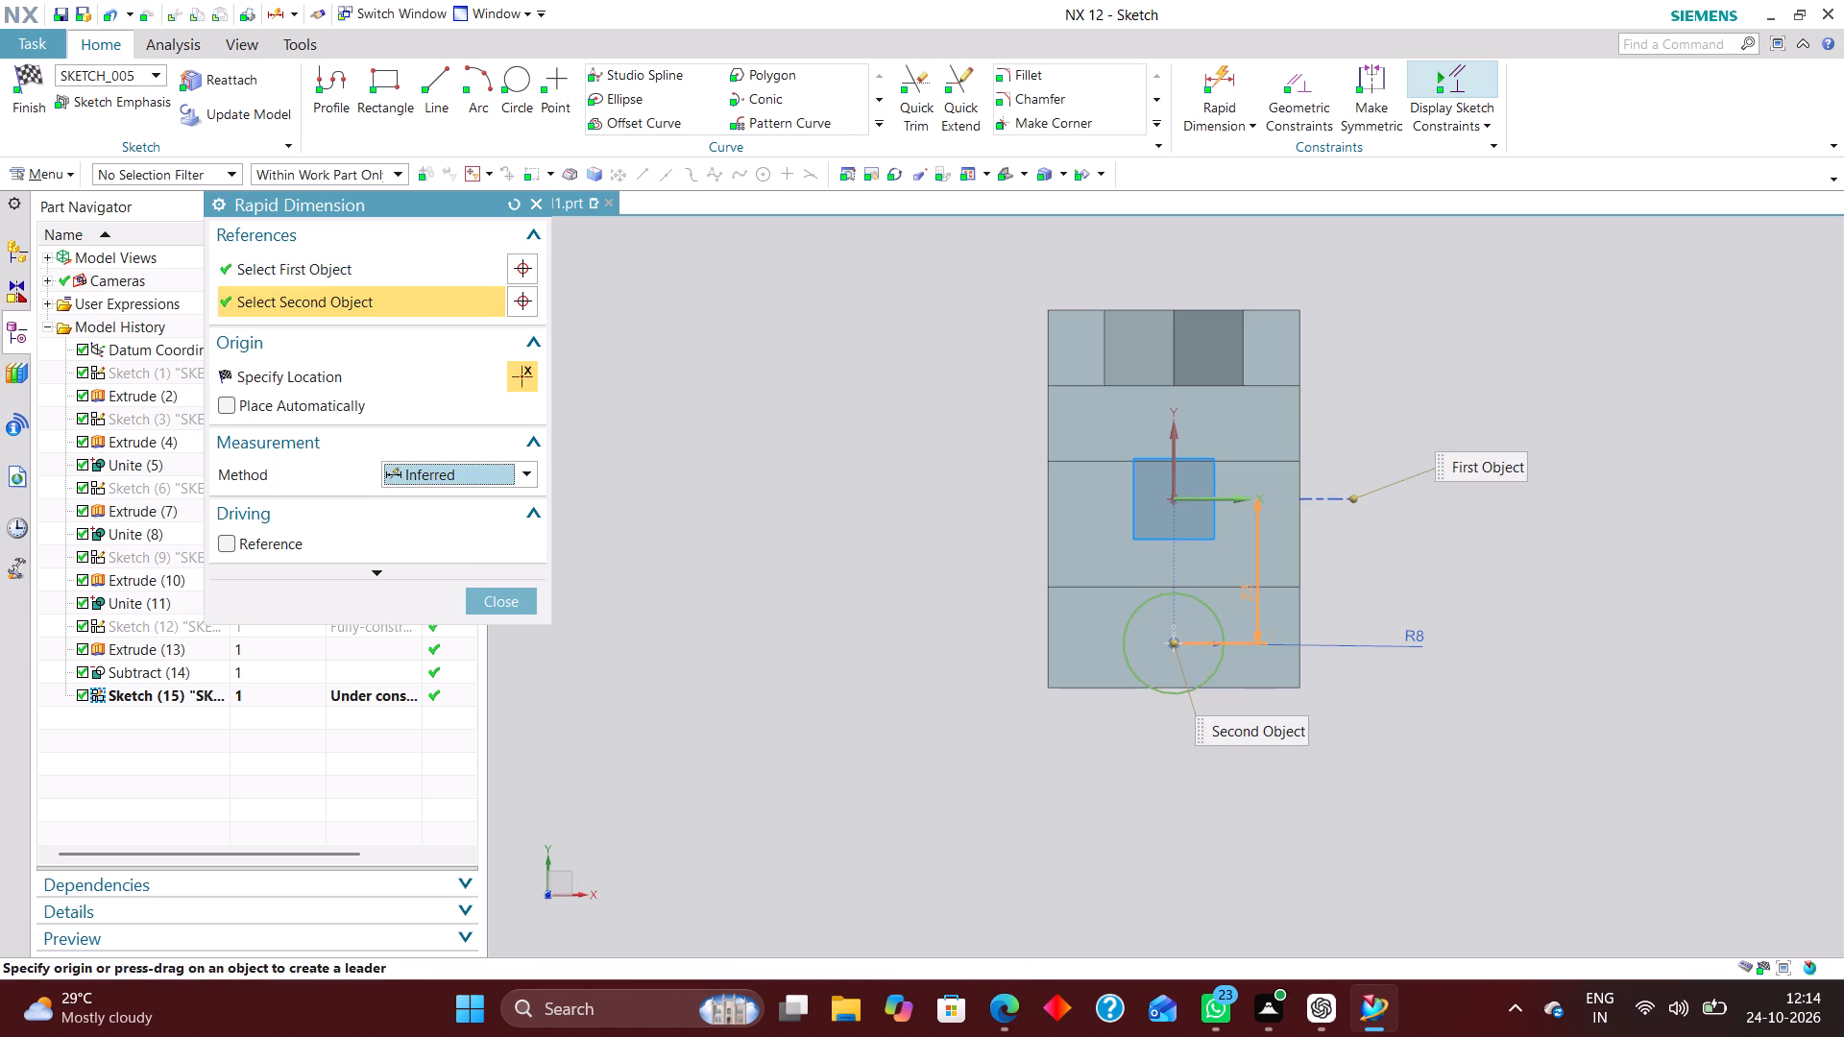
left_click(1492, 586)
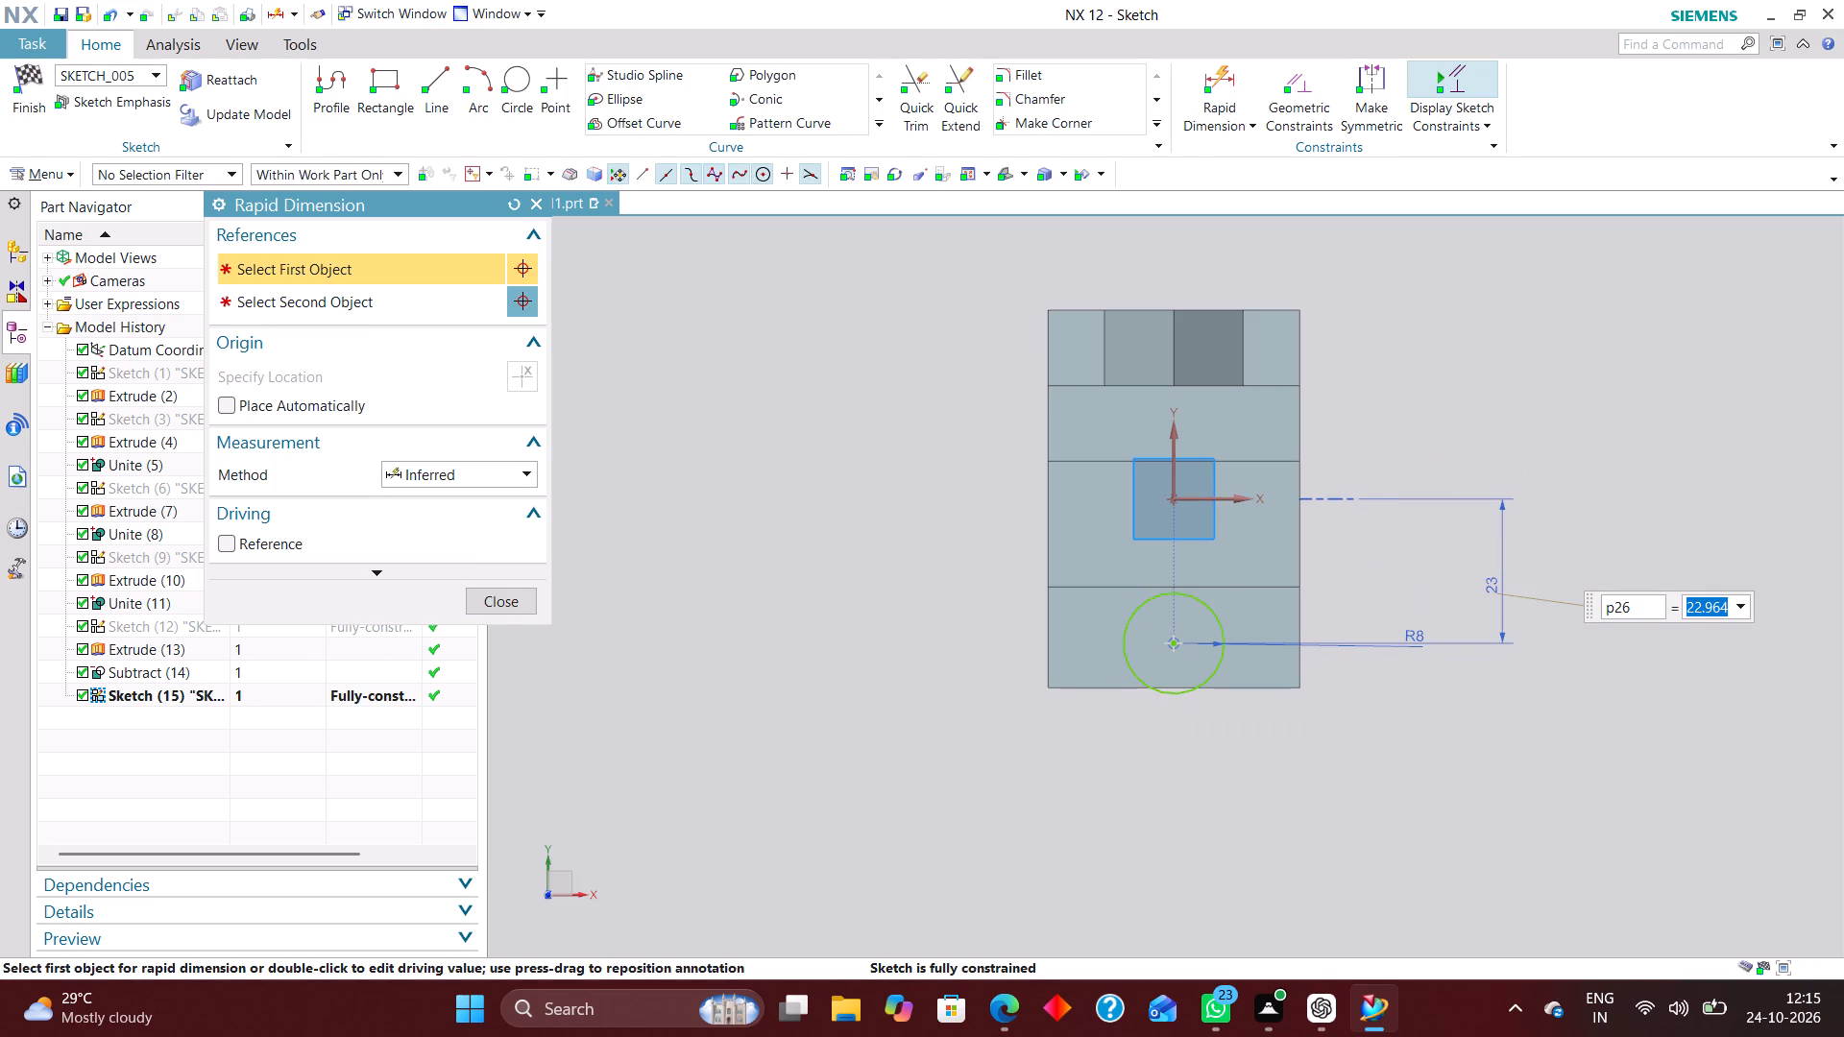
type("52")
key("BackSpace")
key("BackSpace")
type("25")
key("Return")
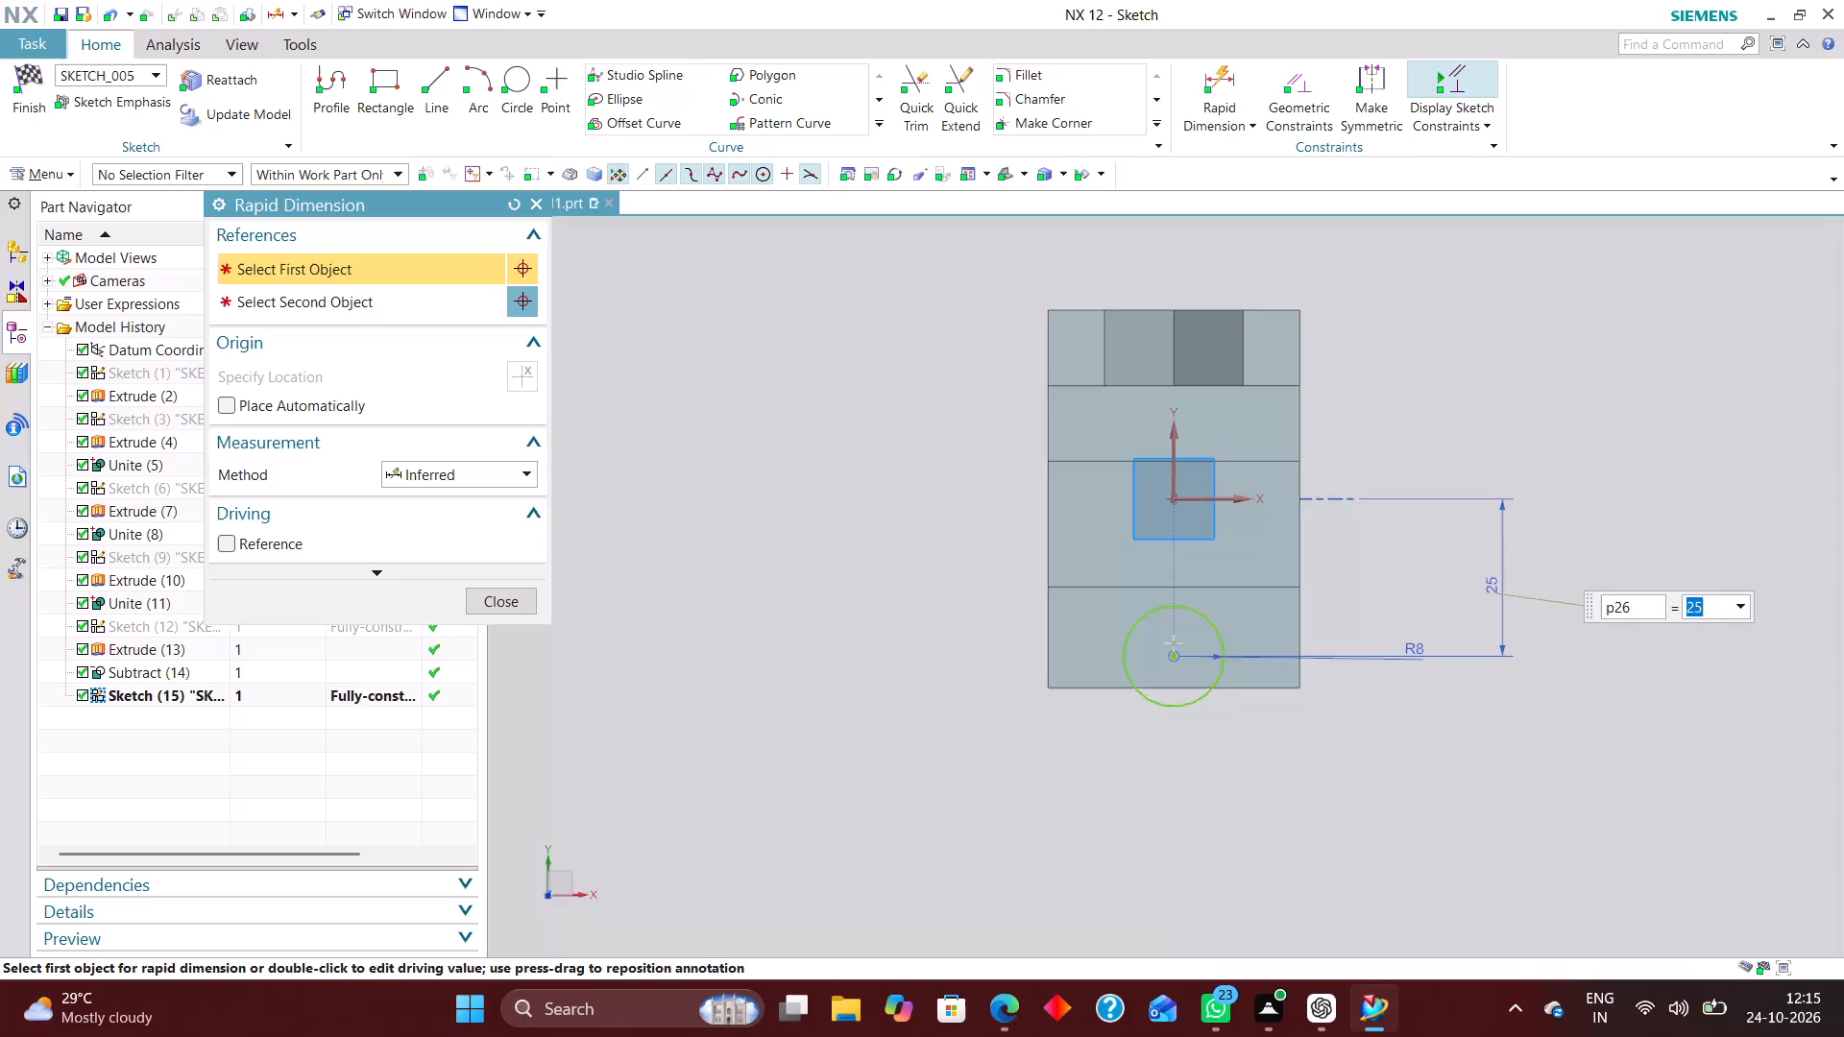
type("30")
key("Return")
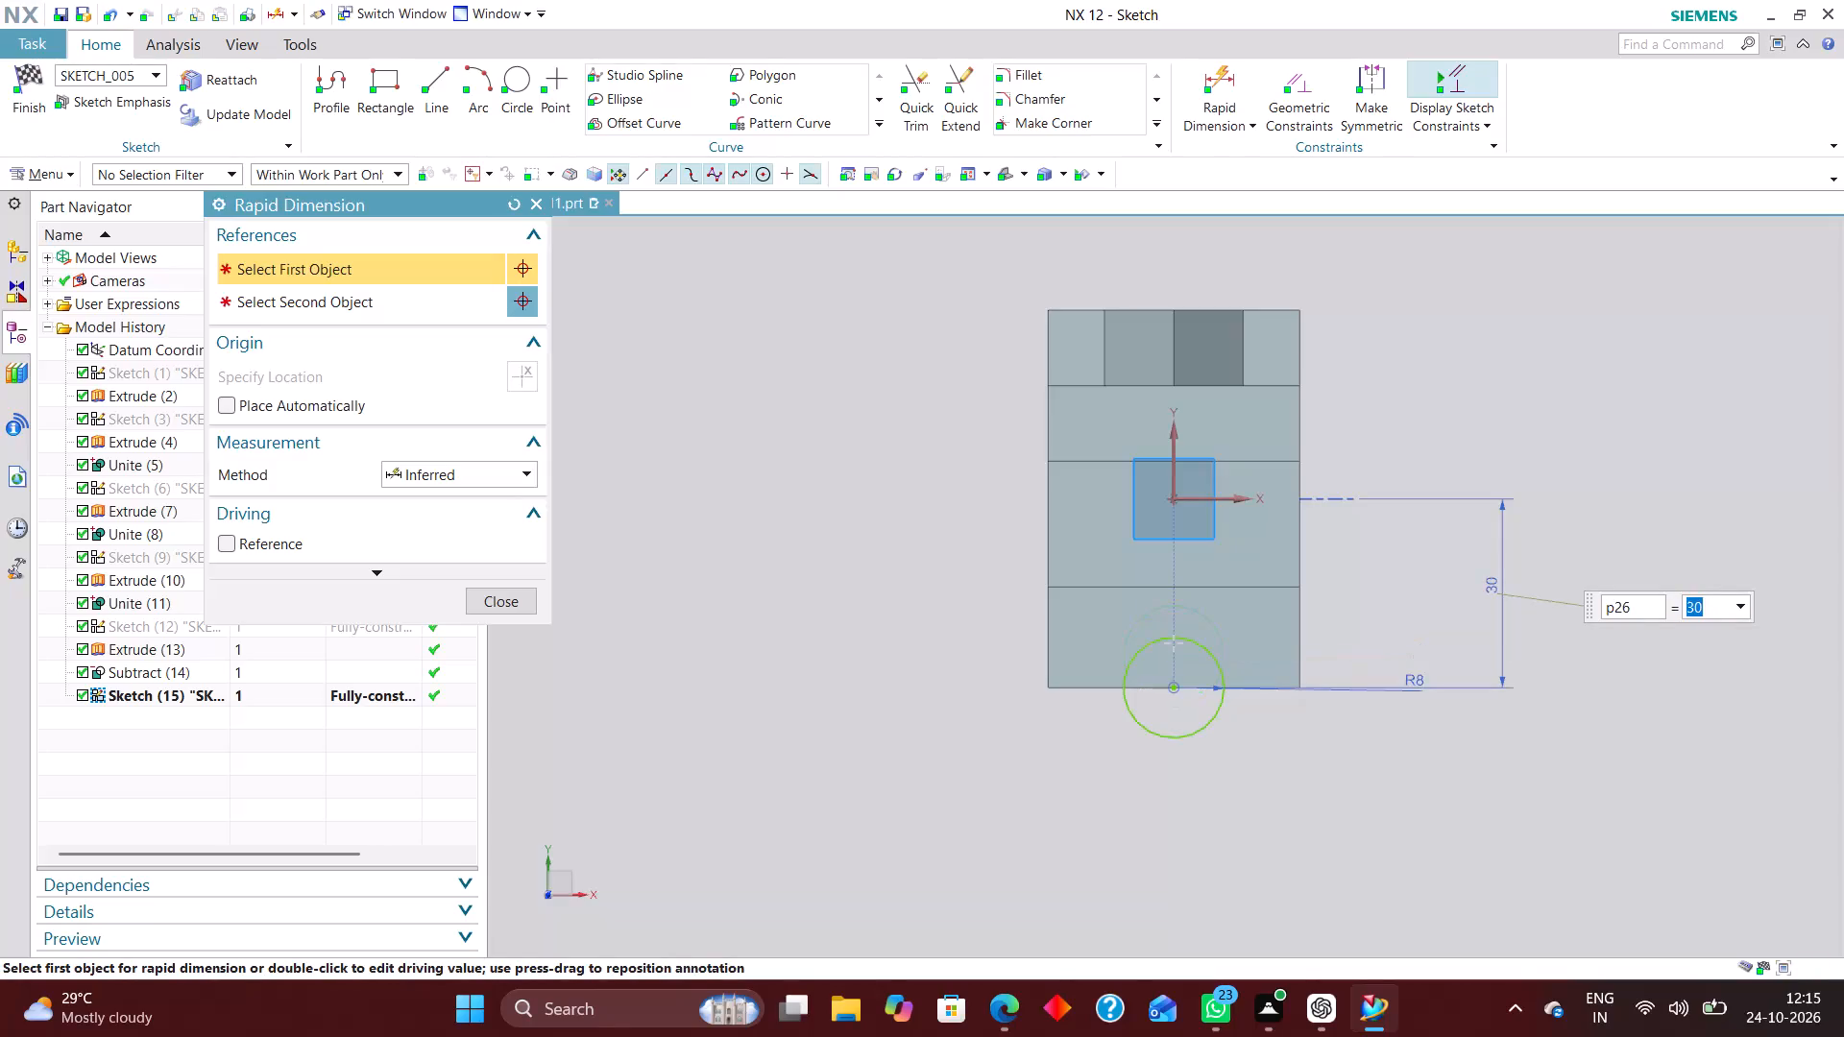
left_click(510, 607)
left_click(17, 68)
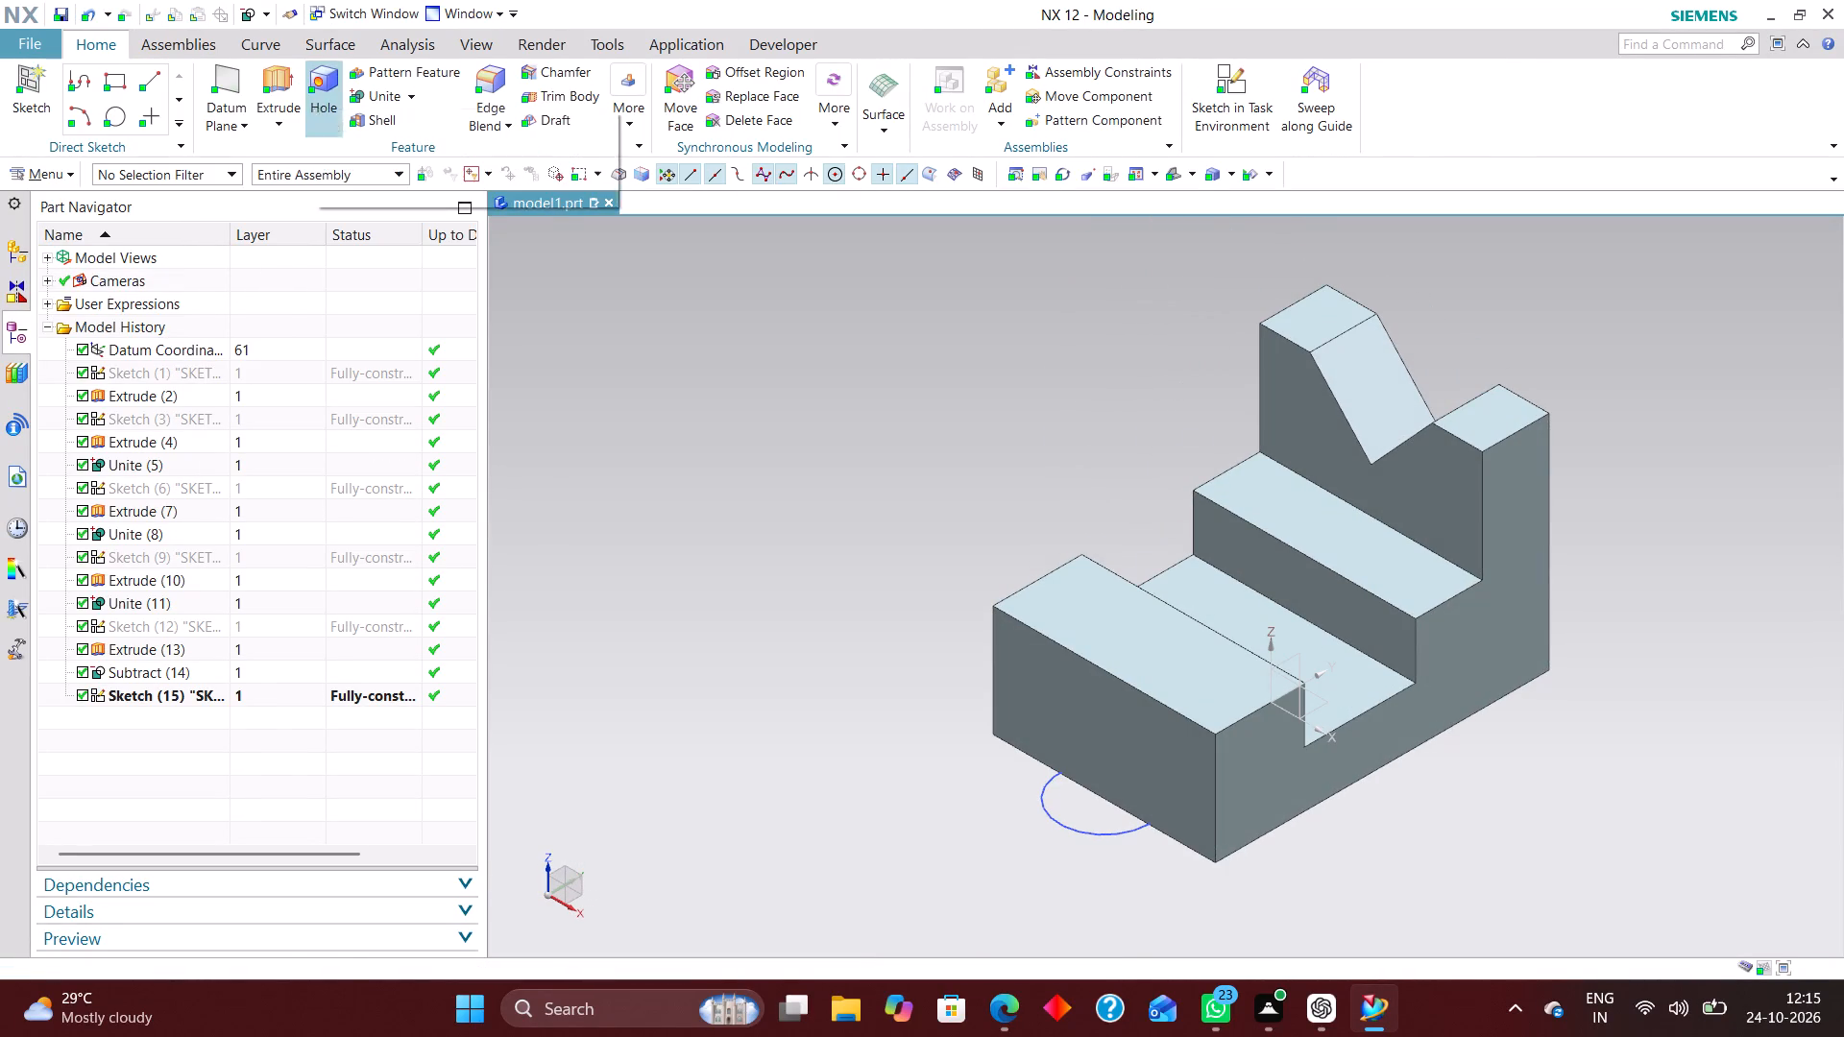
Extrude the circle from -9 mm to 37 mm as a separate body through the front block.
left_click(268, 78)
left_click(1045, 813)
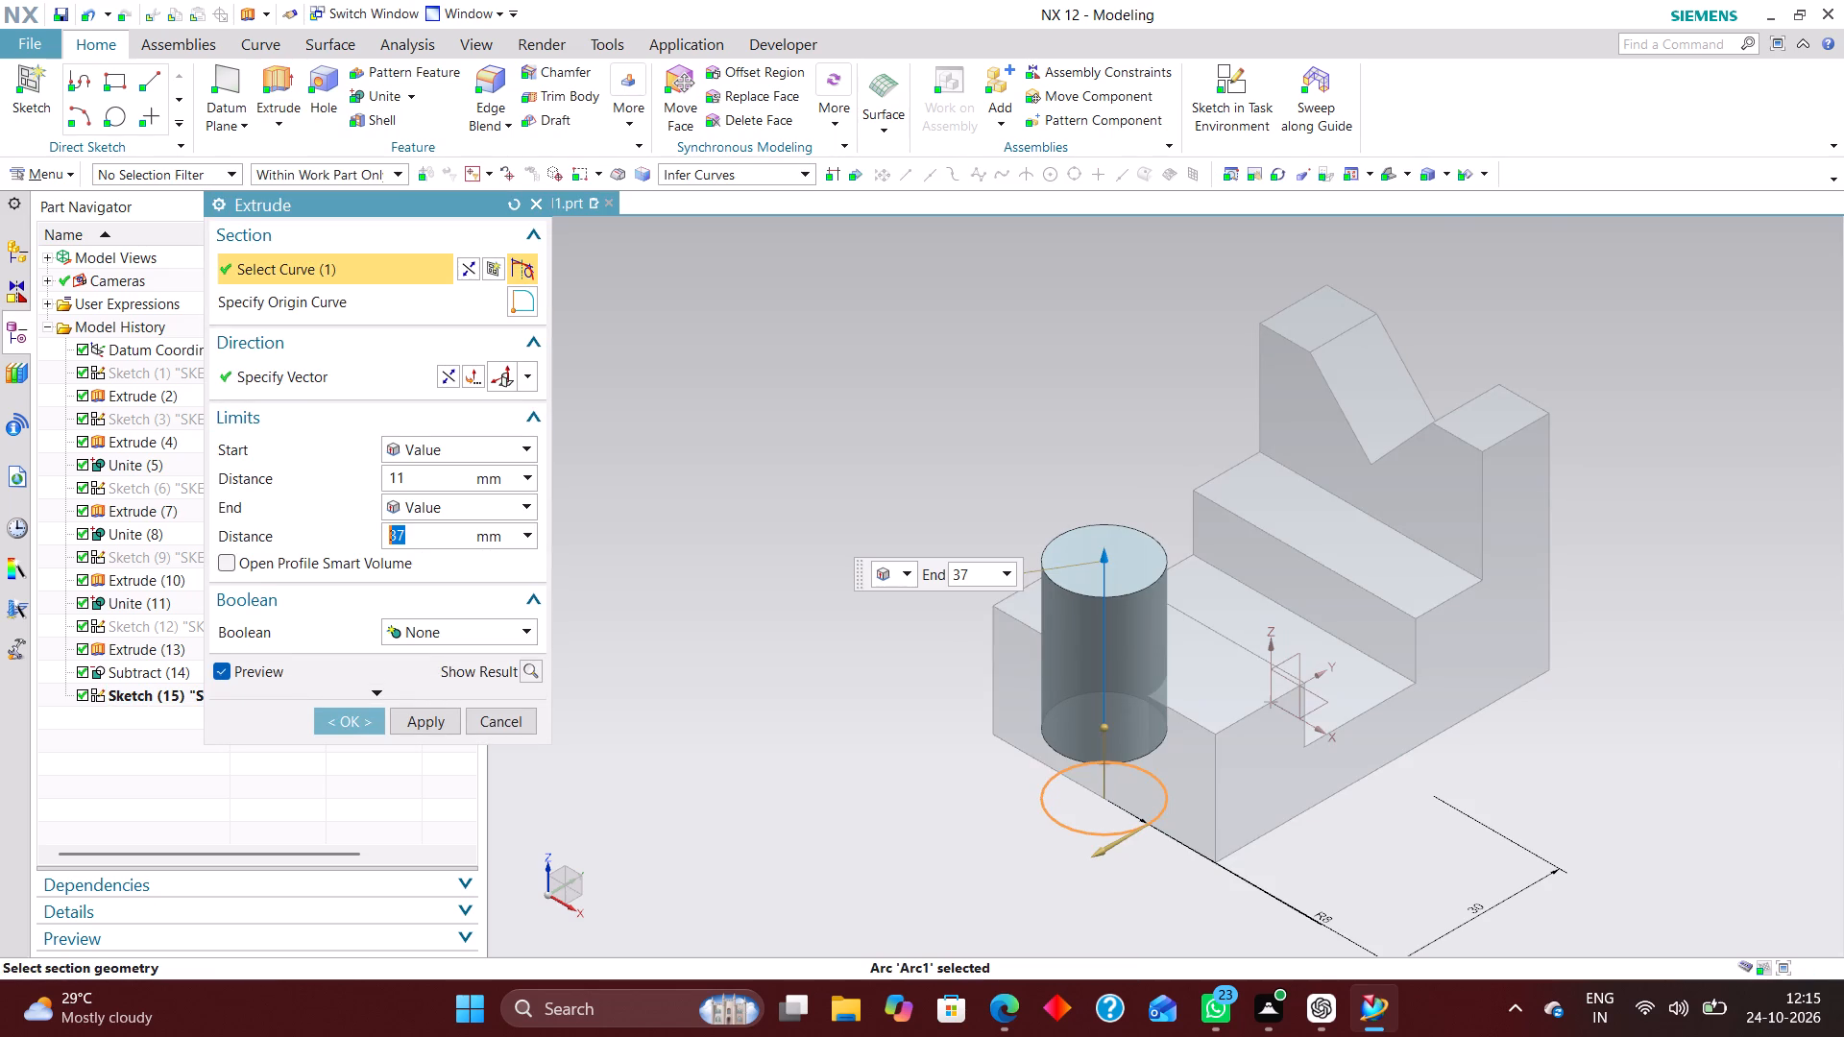
left_click_drag(1104, 724, 1106, 785)
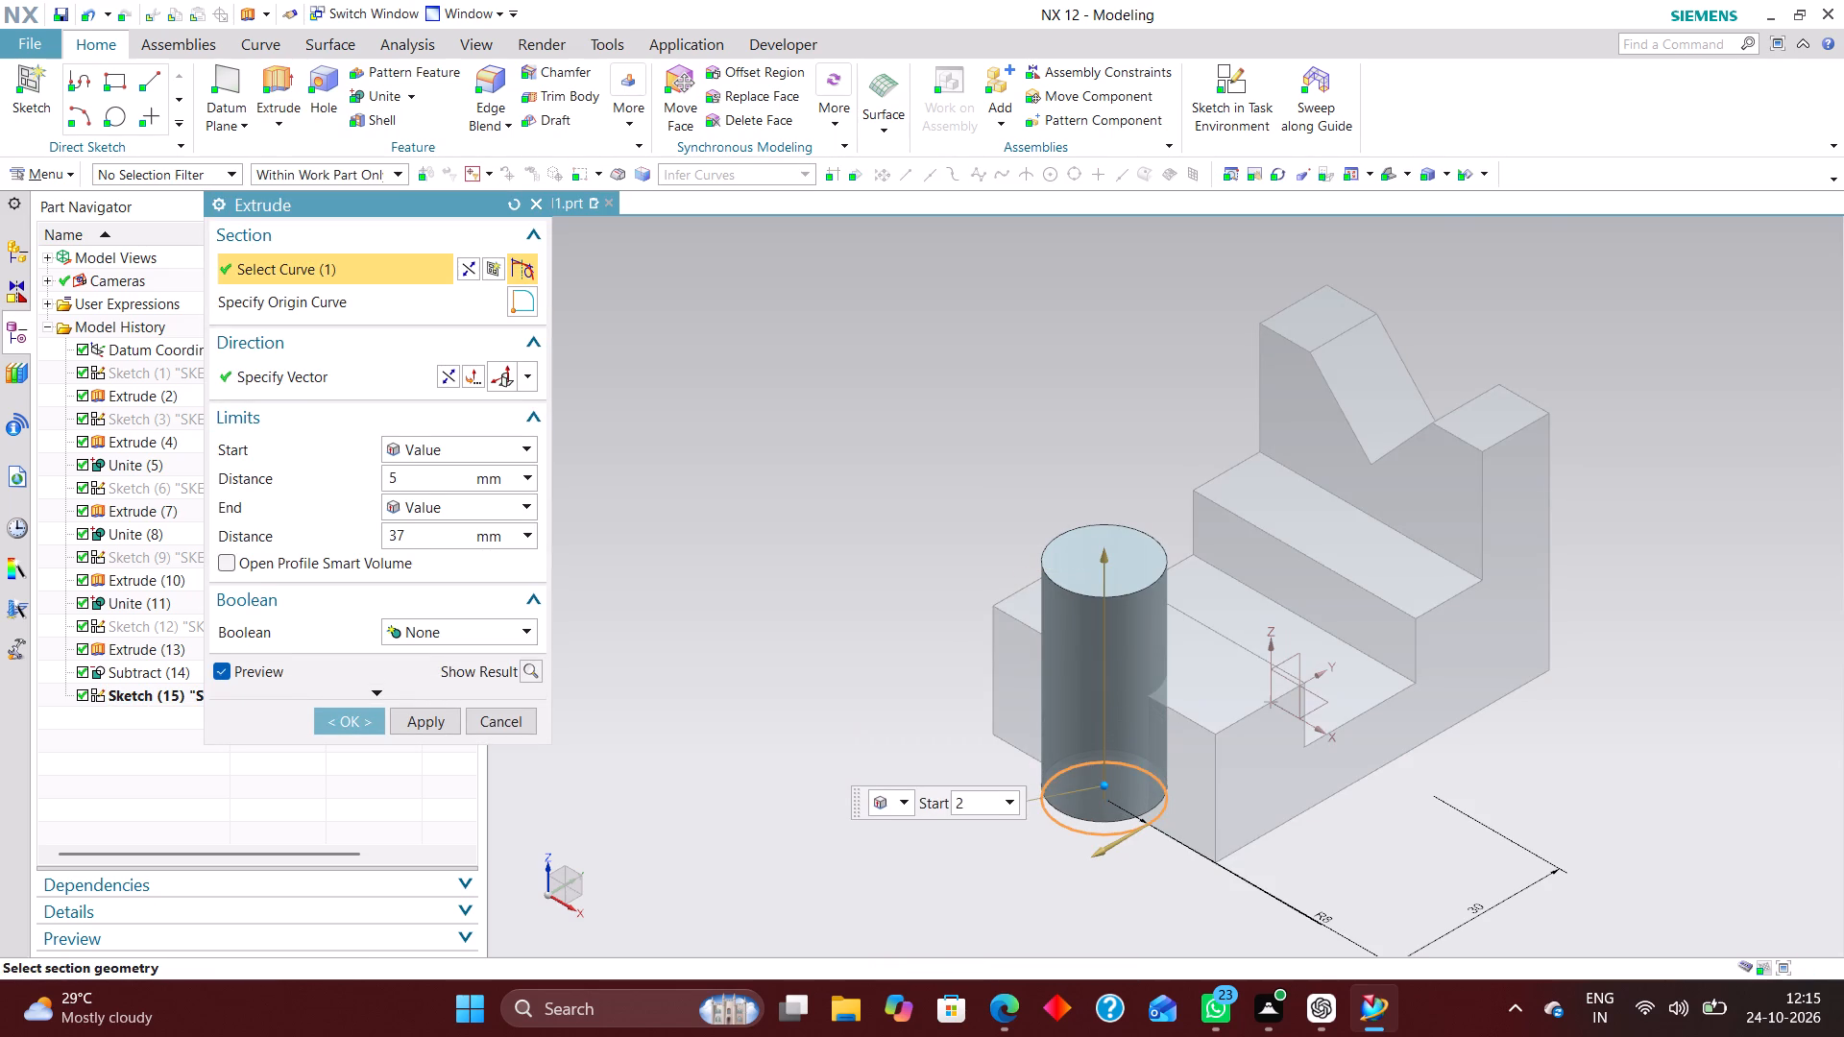
left_click_drag(1106, 785, 1109, 851)
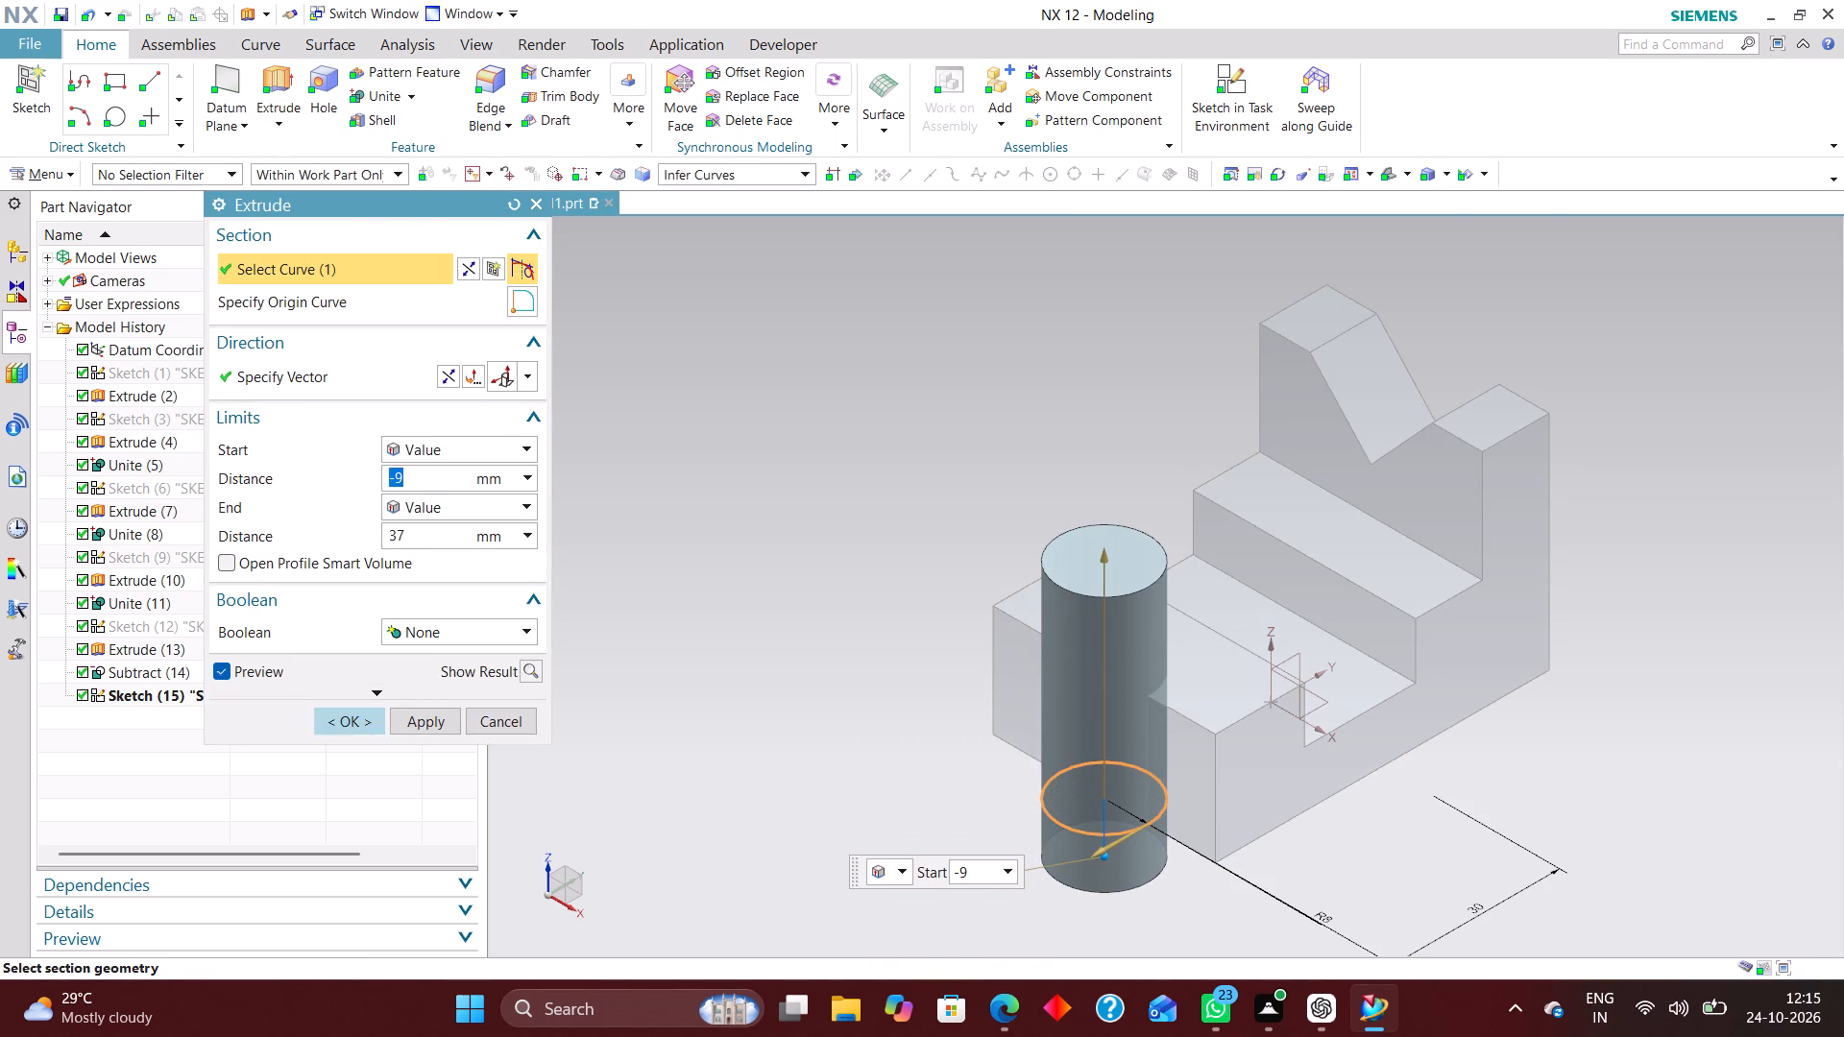
left_click(342, 717)
Subtract the cylinder from the main block to cut the semicircular notch in the front face.
left_click(415, 86)
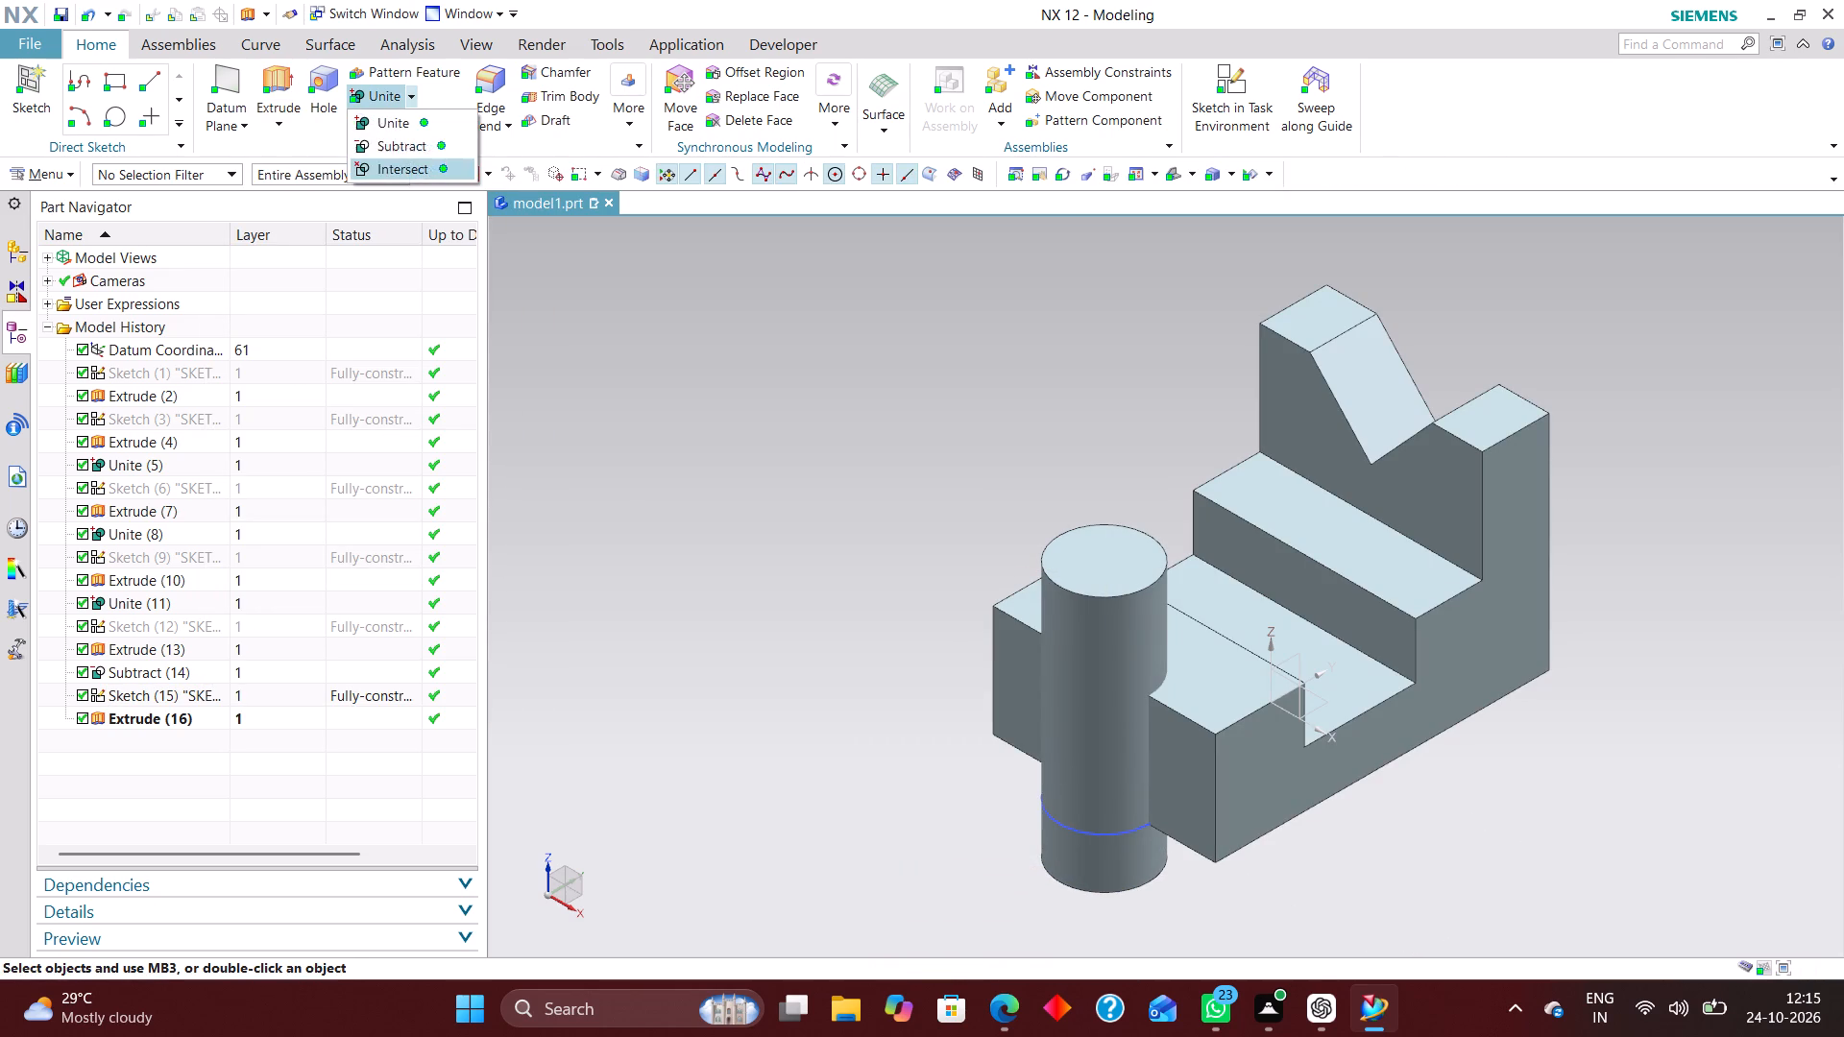
left_click(428, 149)
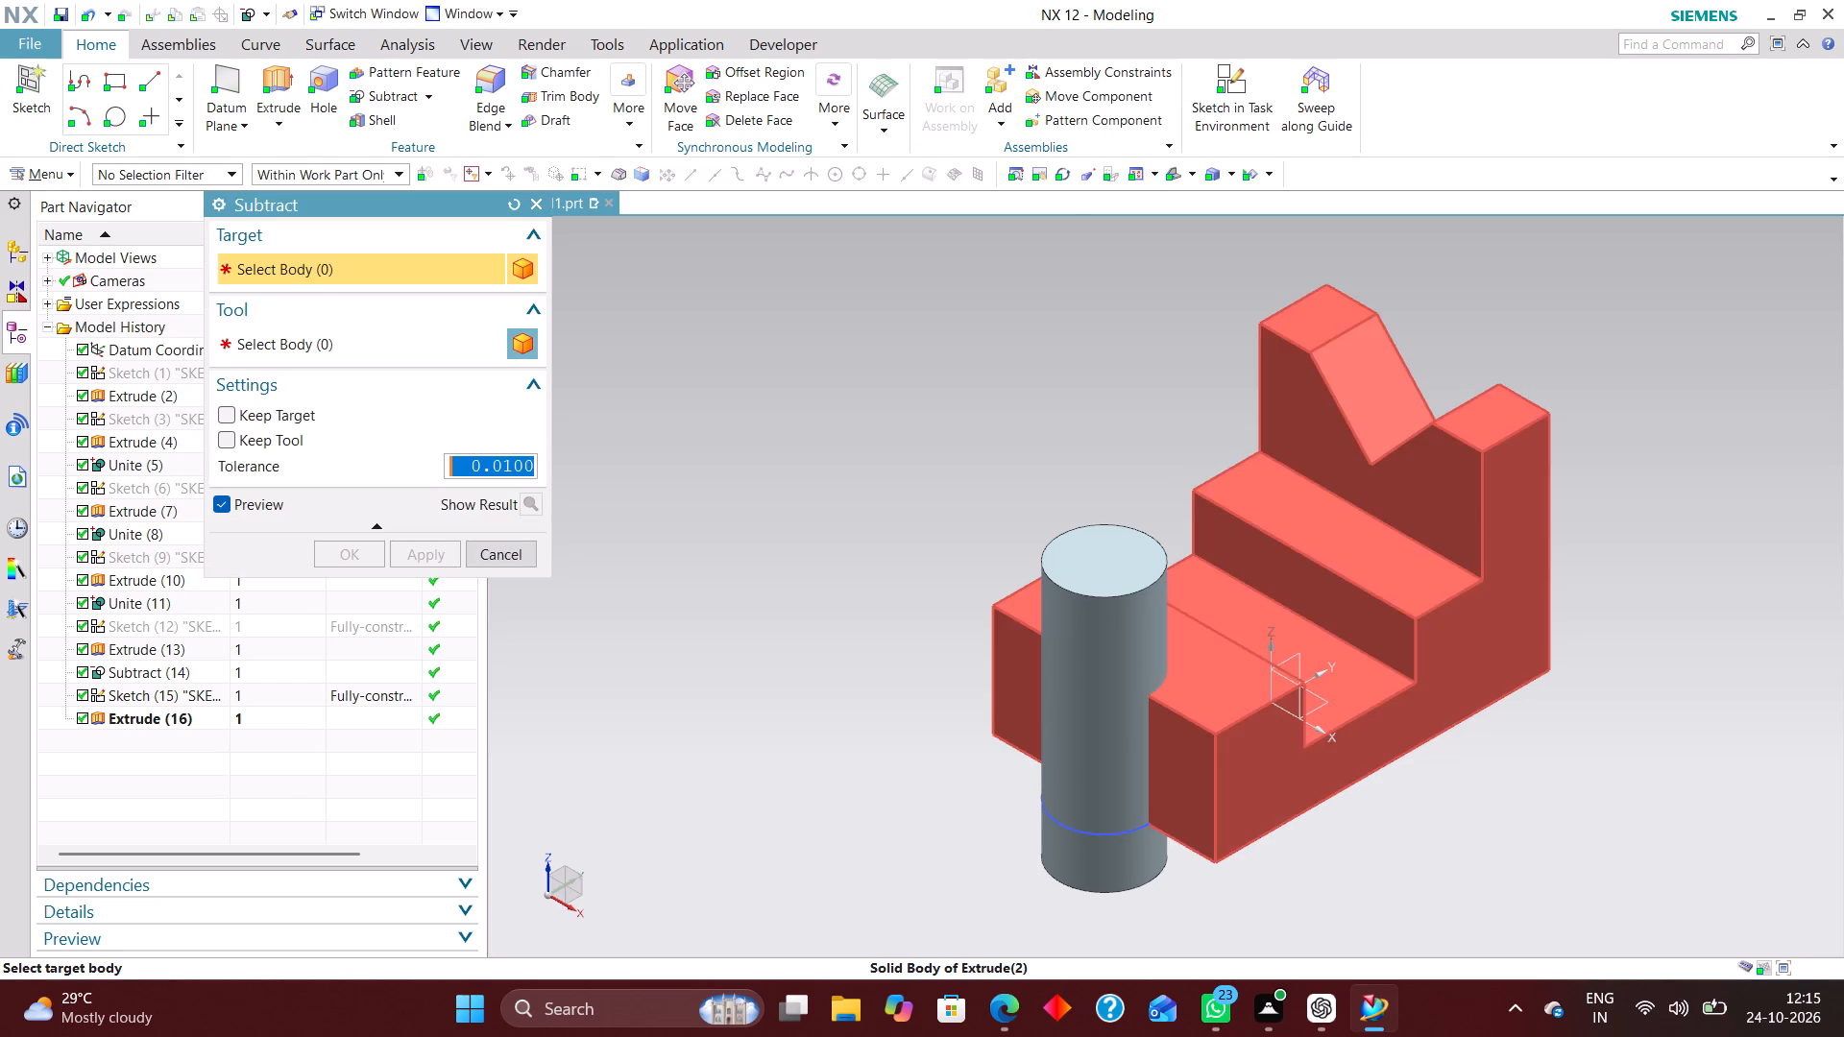
left_click(1257, 675)
left_click(1121, 615)
left_click(353, 553)
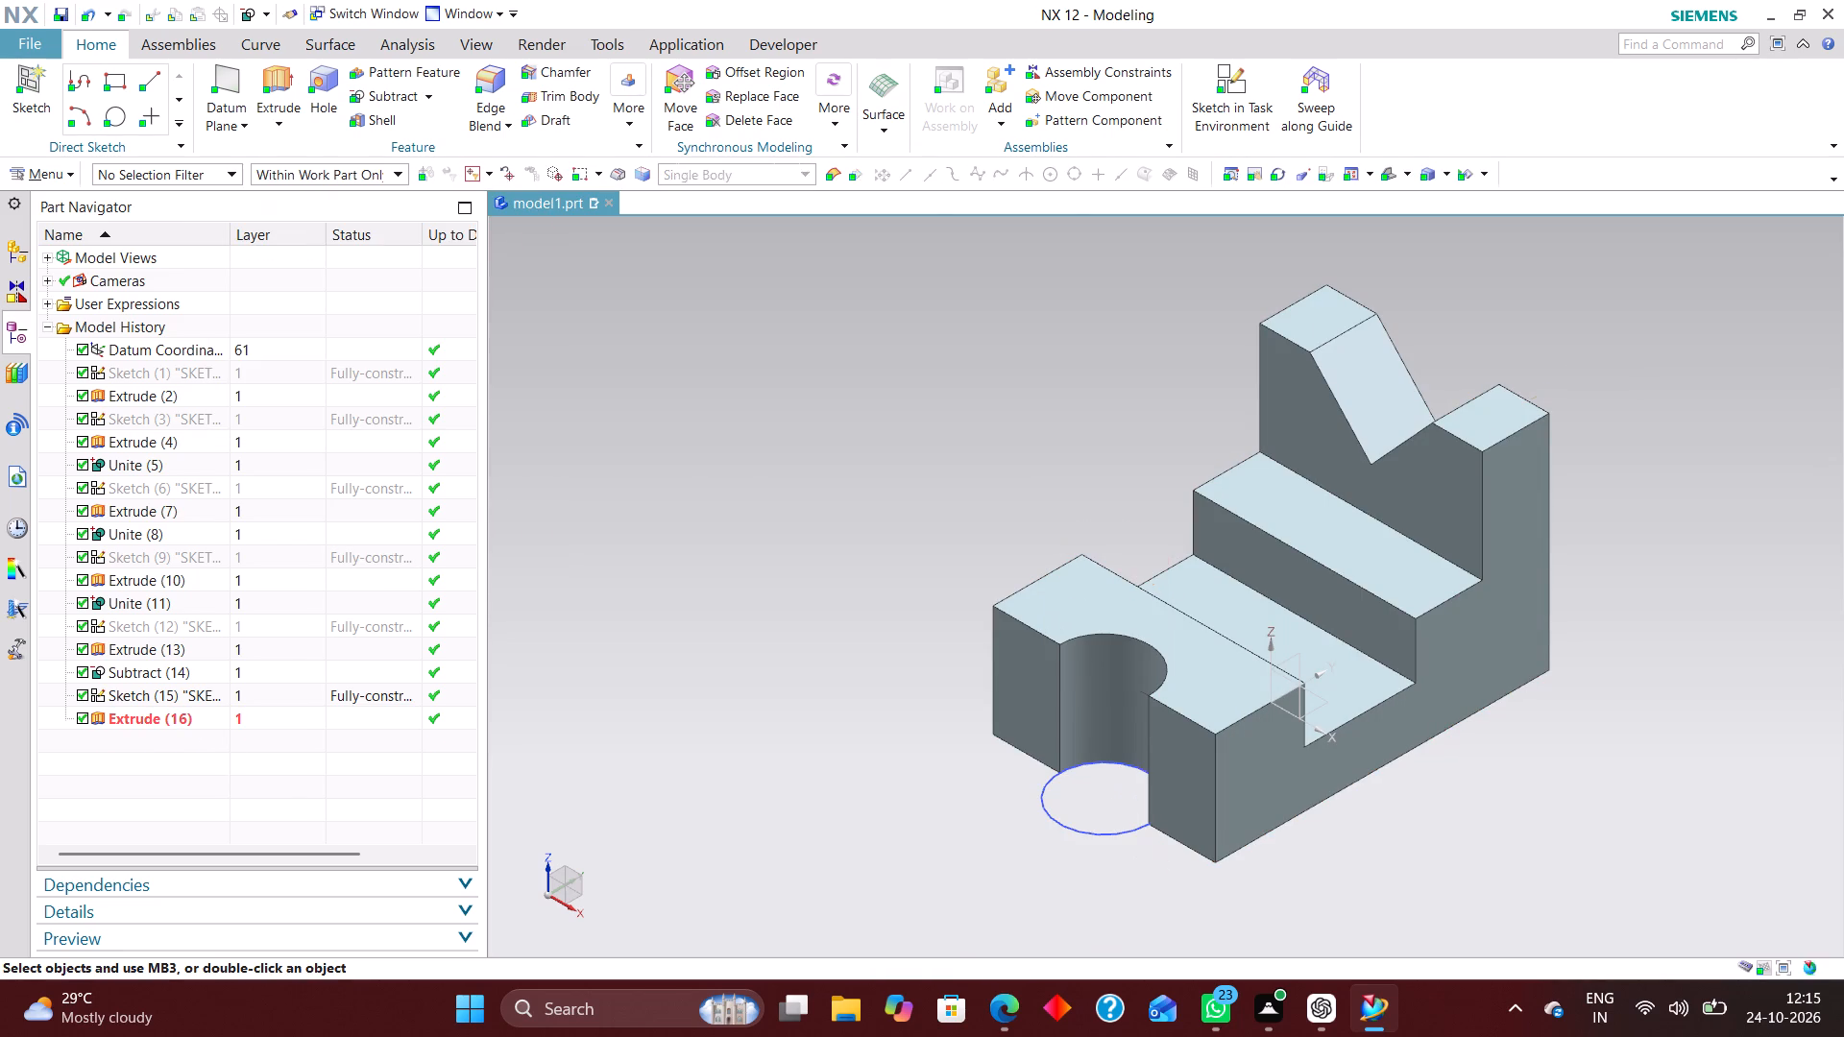
Hide the circle sketch at the bottom of the semicircular notch.
right_click_drag(1070, 829, 1060, 886)
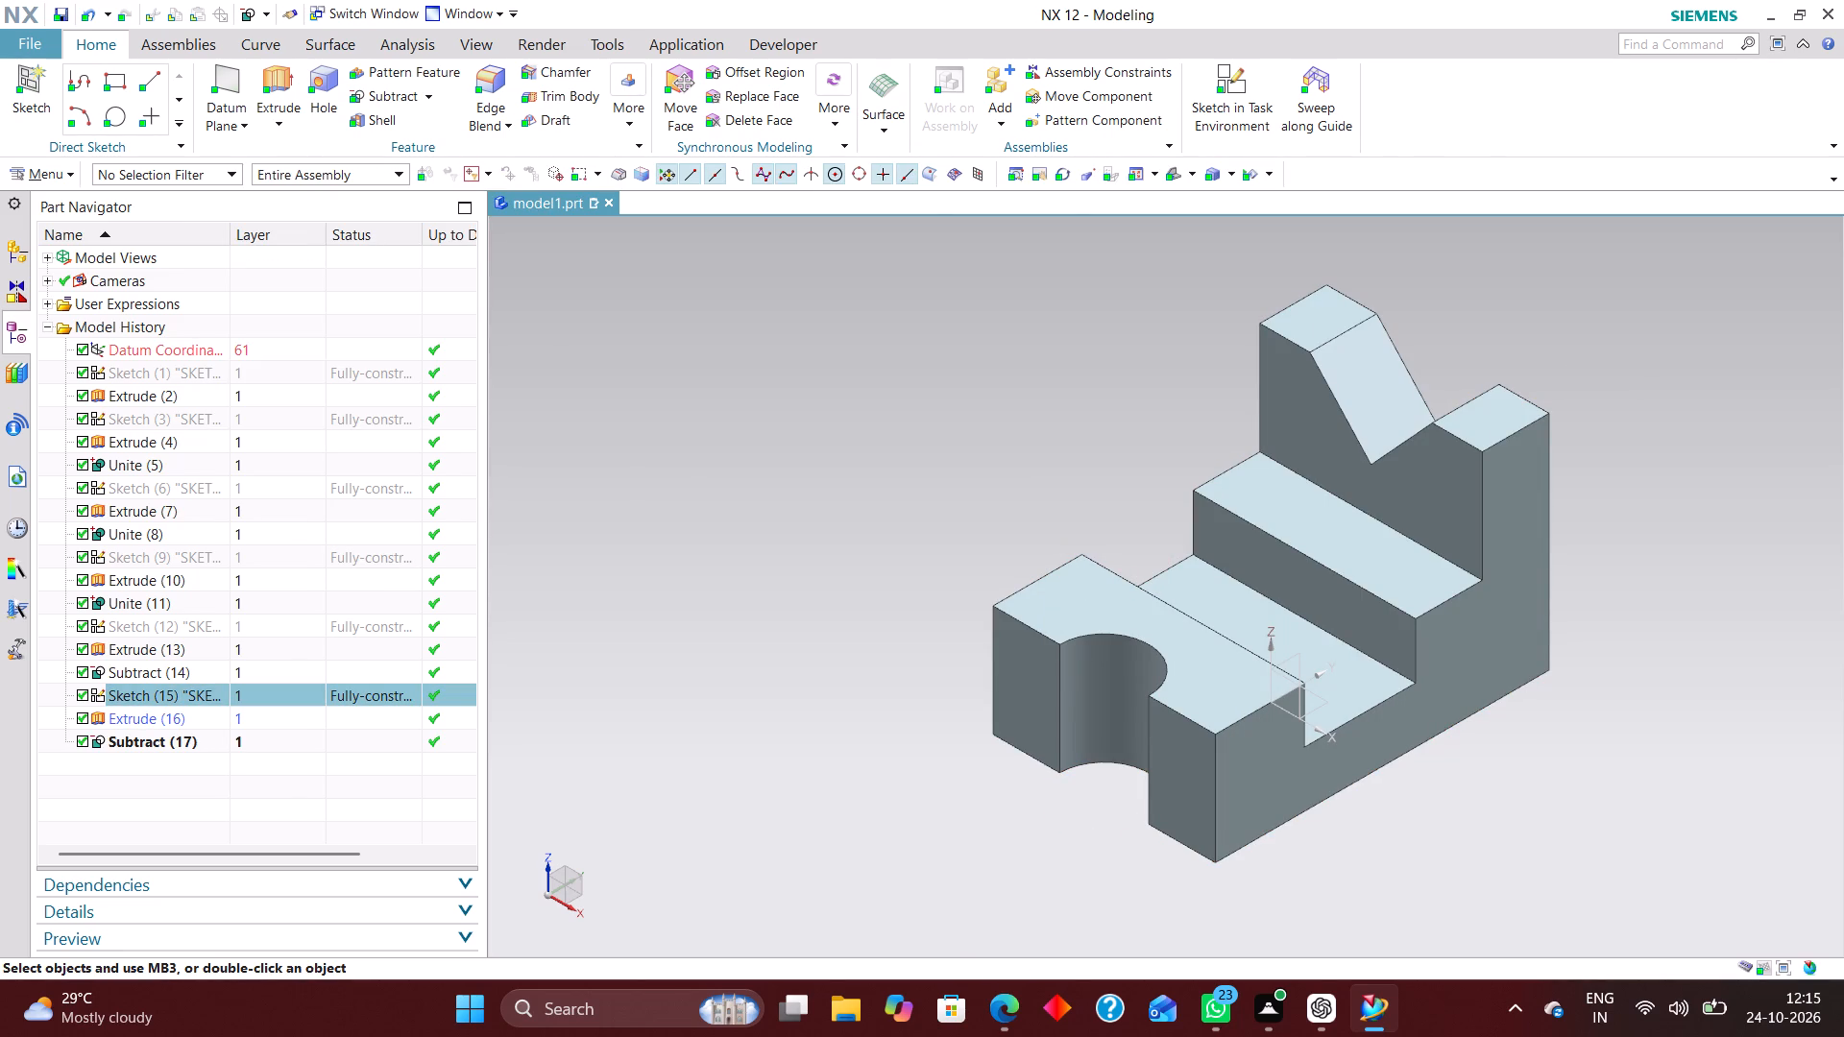
key("End")
key("End")
key("End")
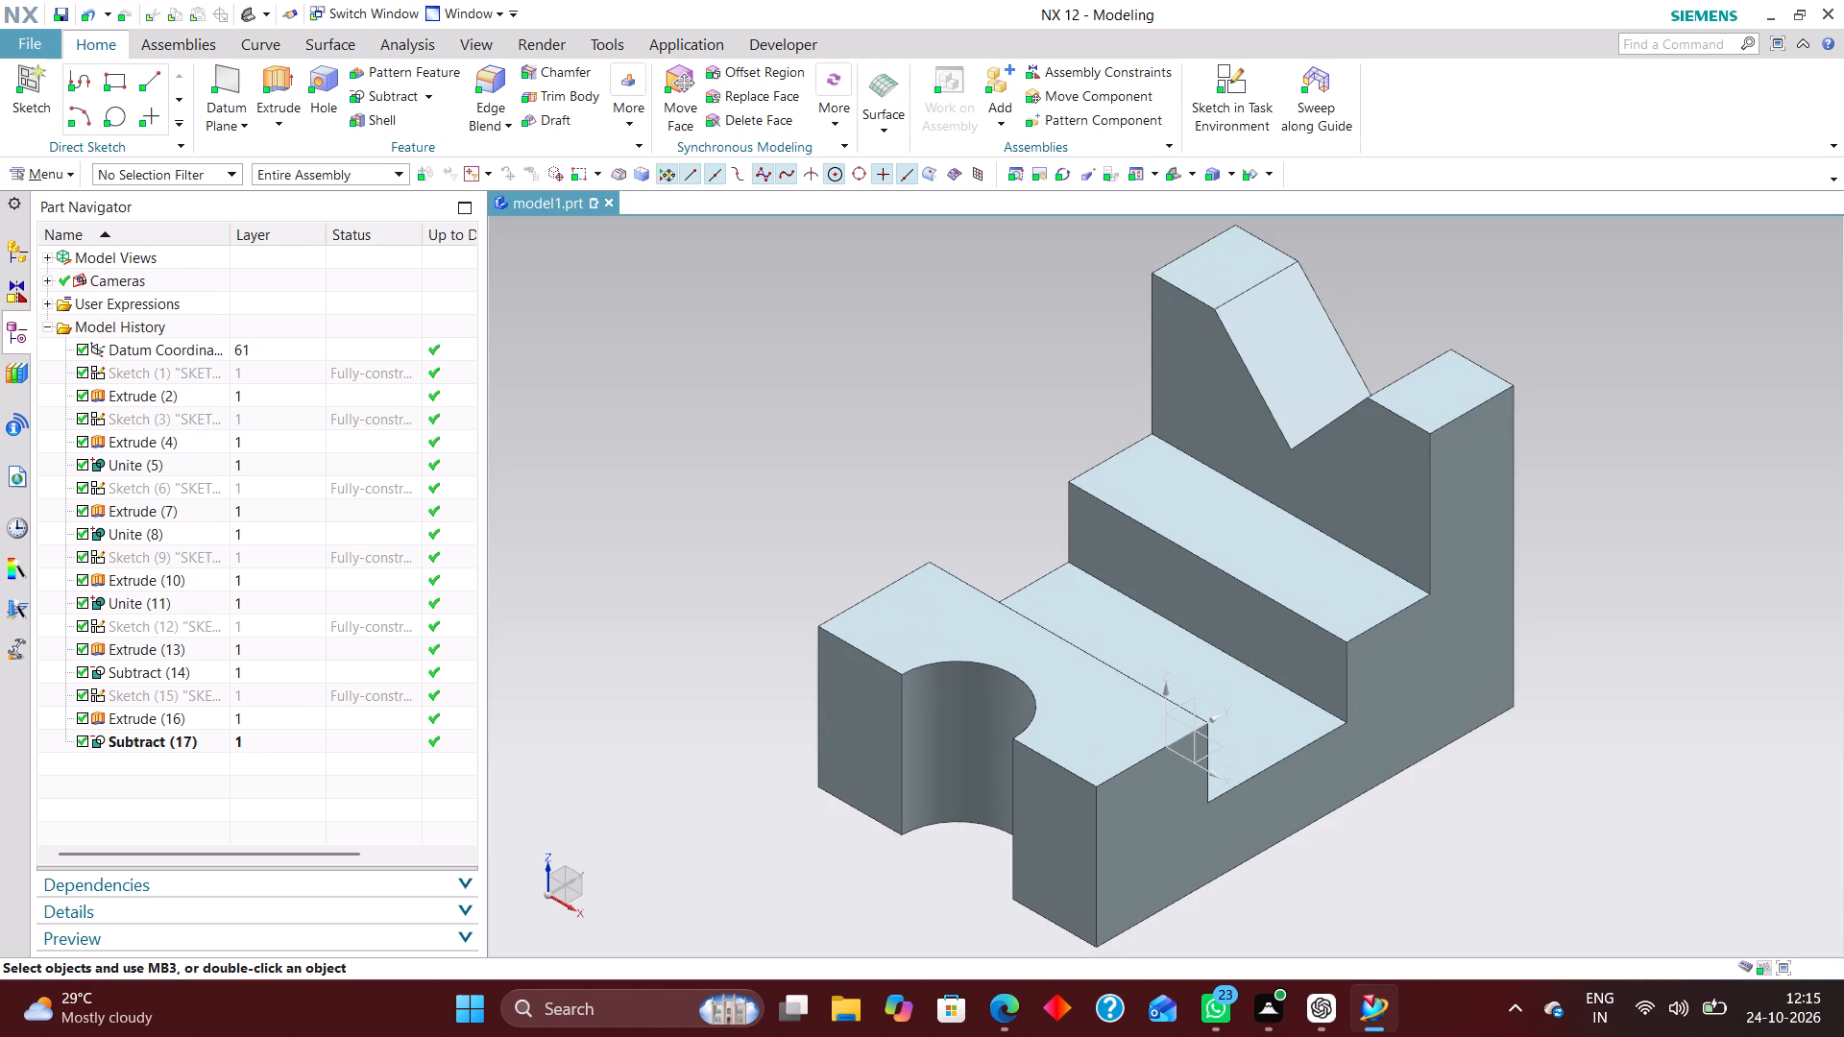
Move the datum coordinate system to layer 220.
left_click(255, 351)
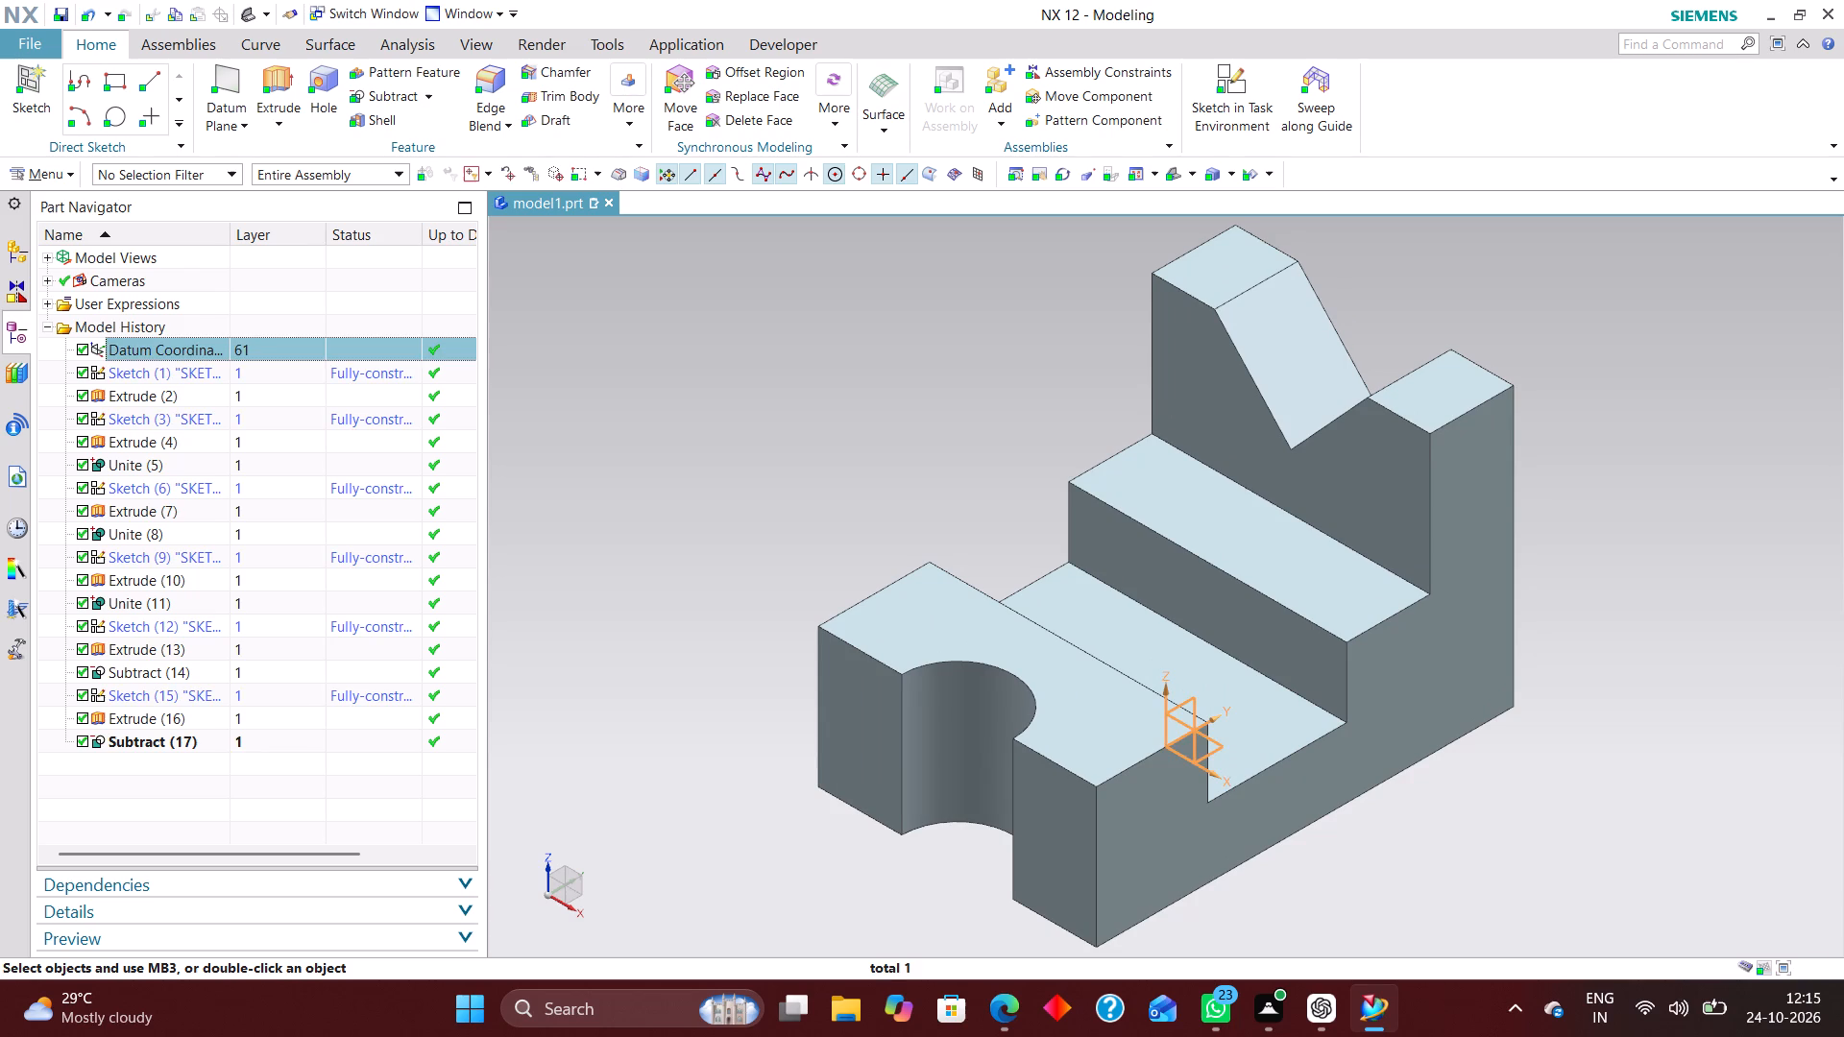
key("ctrl+j")
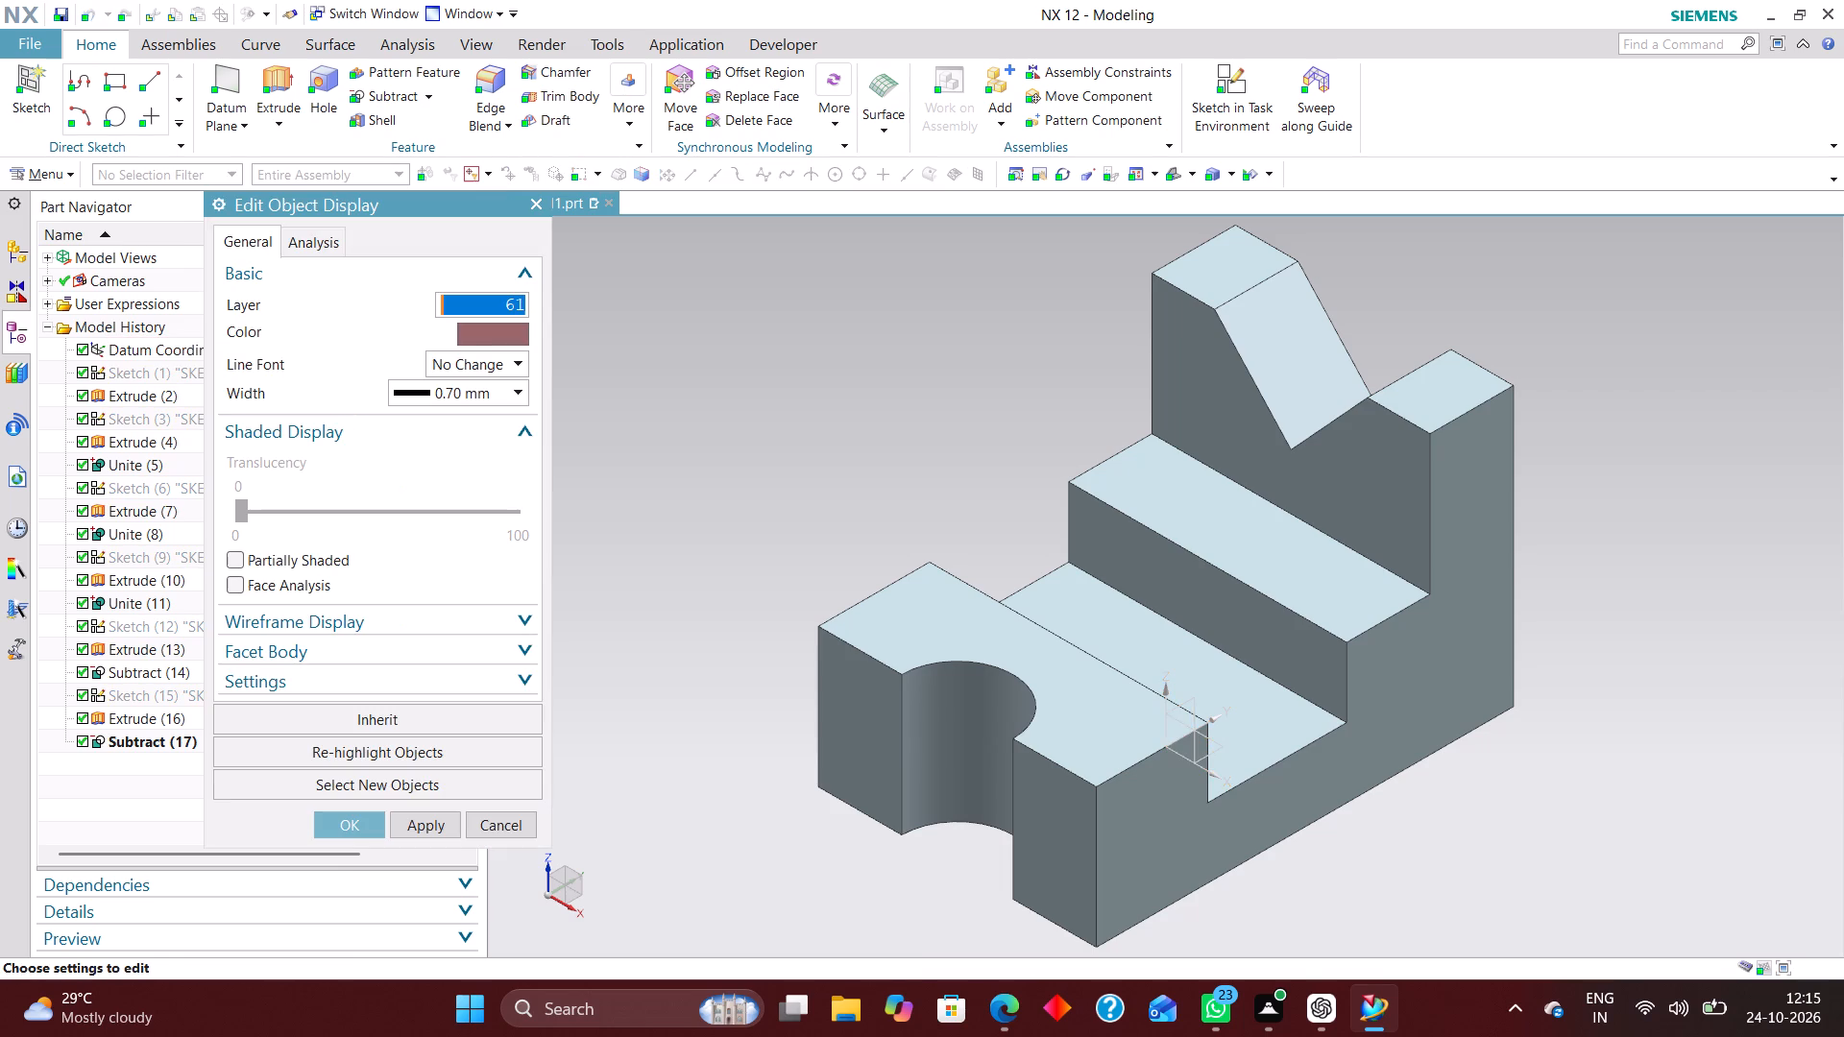
type("220")
key("Return")
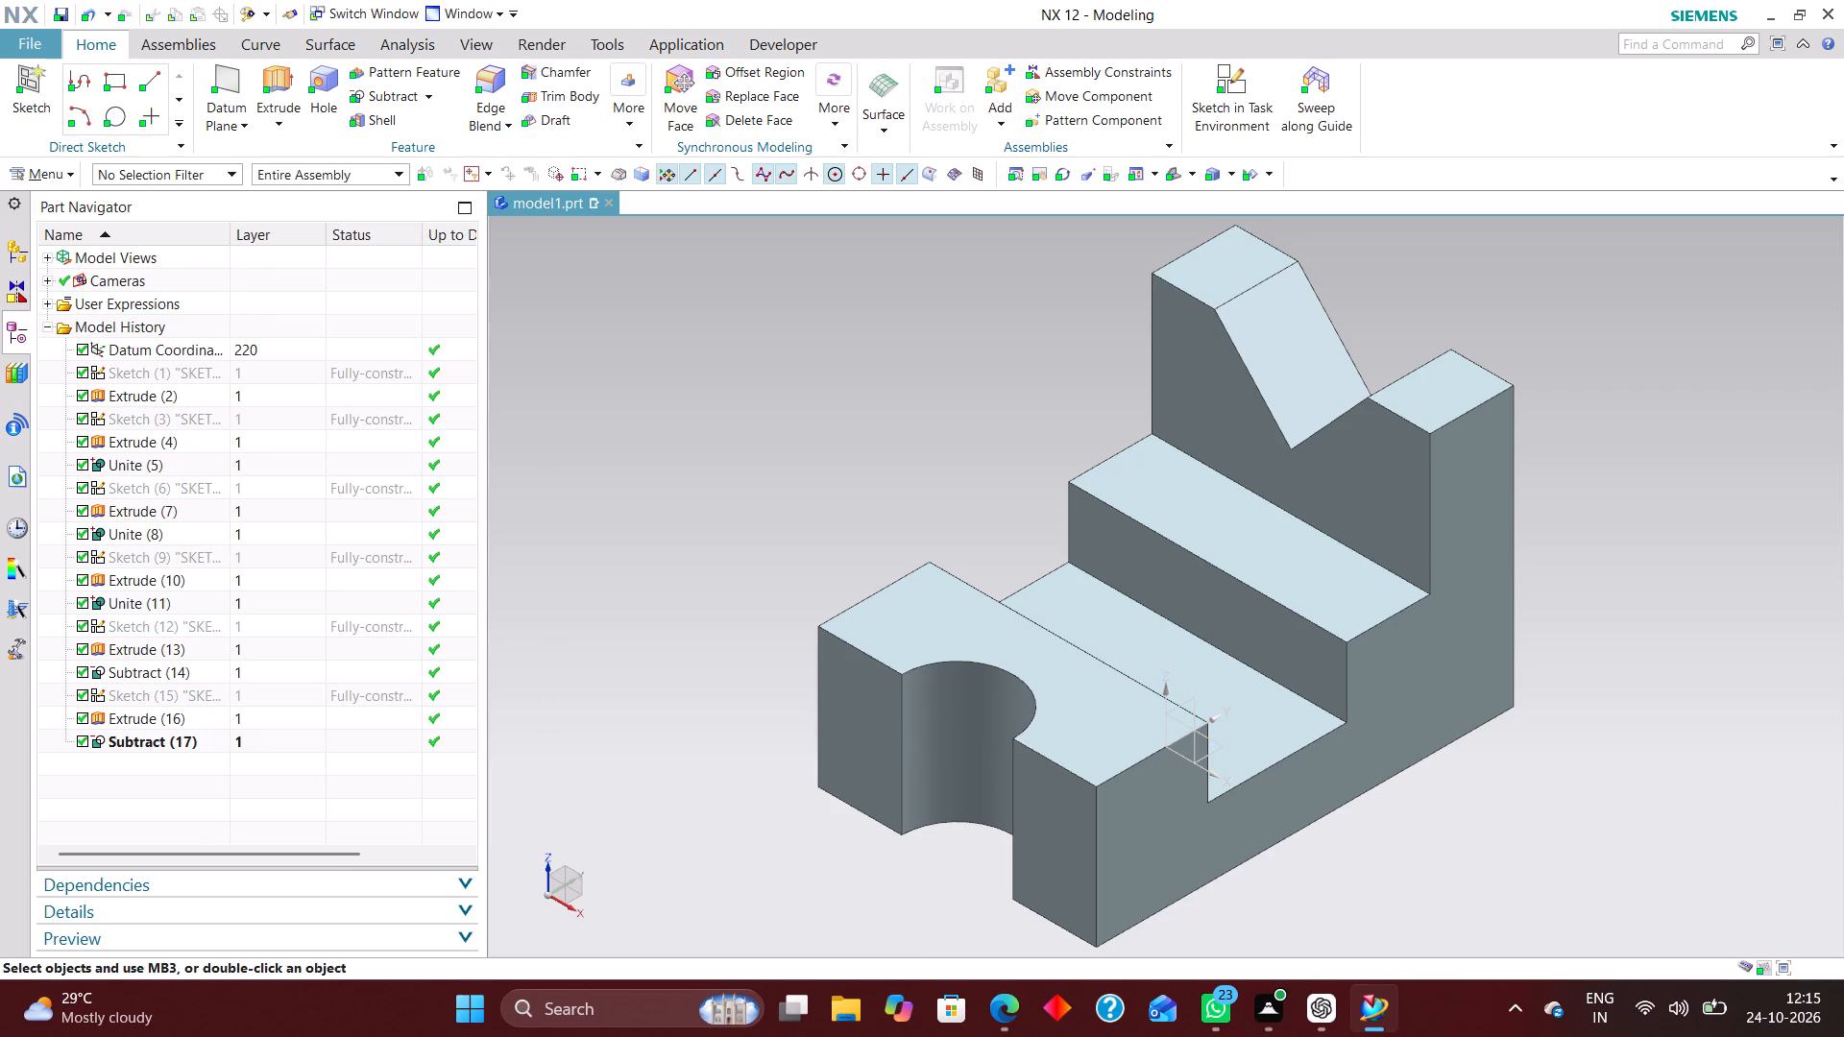
Move the first sketch, the base block's long rectangular profile, to layer 11.
left_click(255, 368)
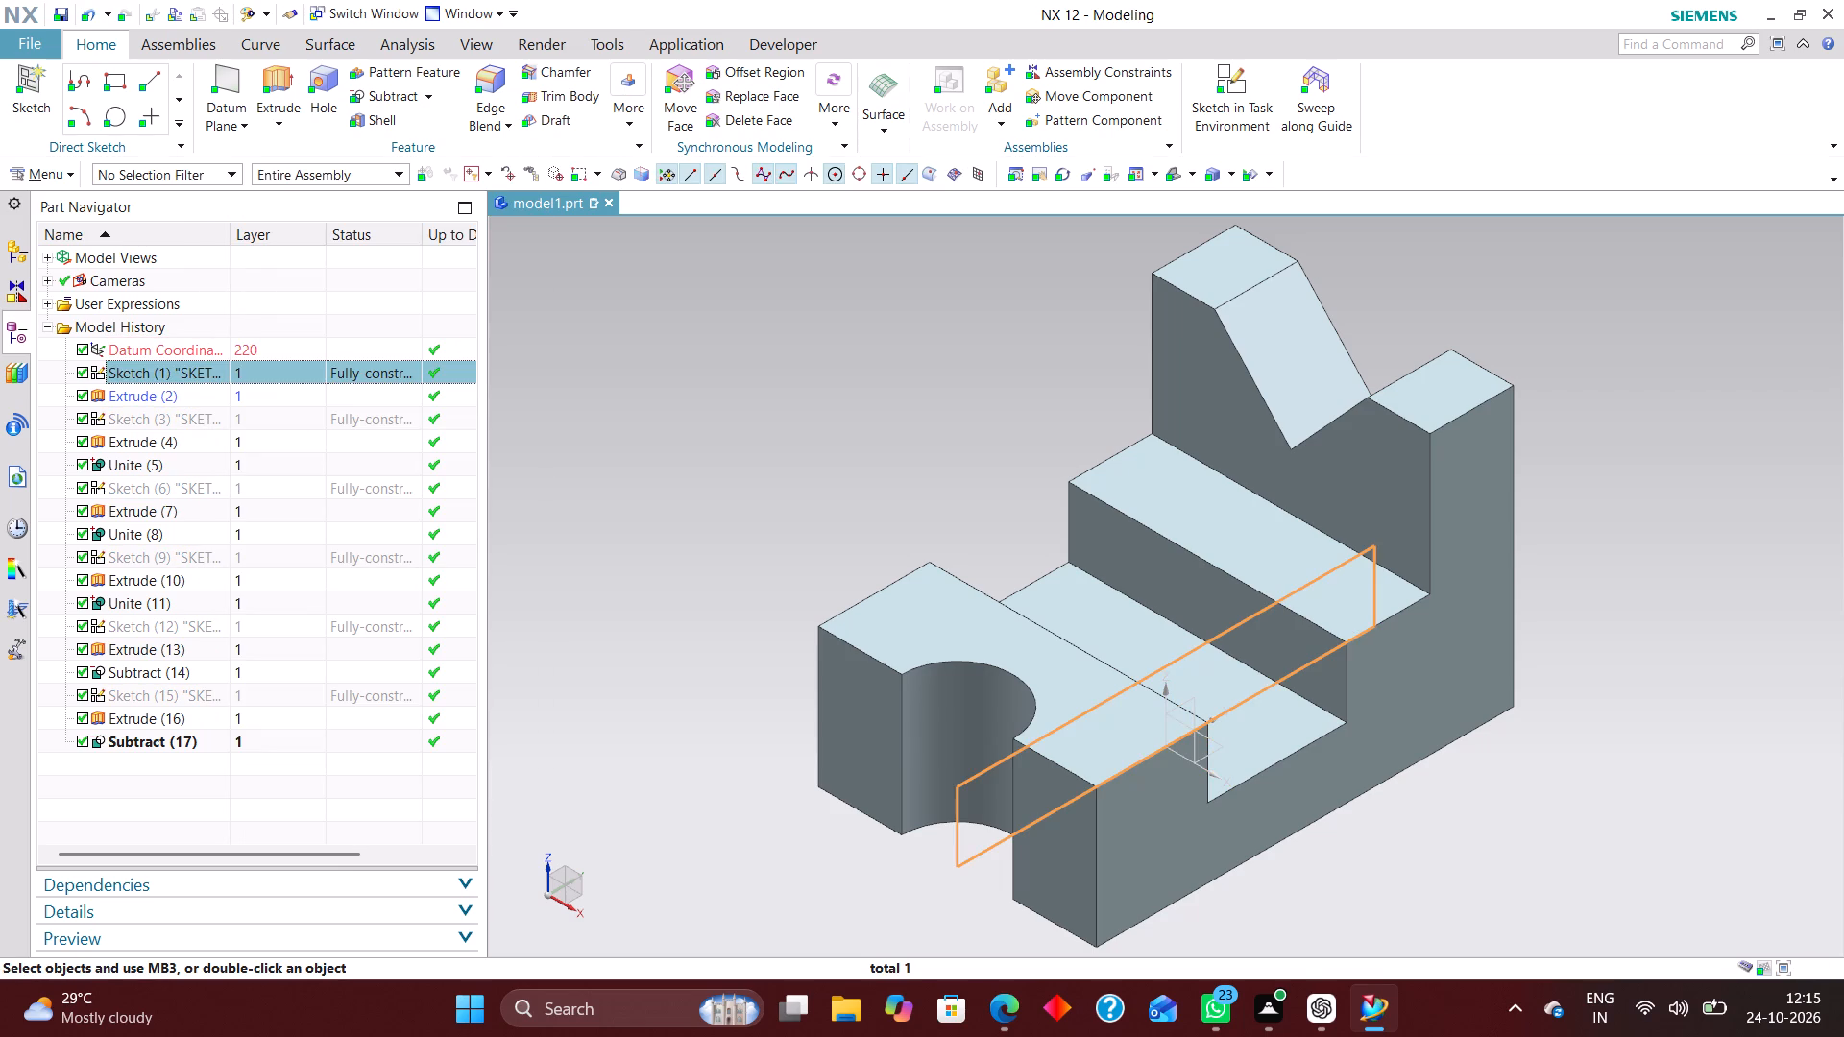
key("ctrl+j")
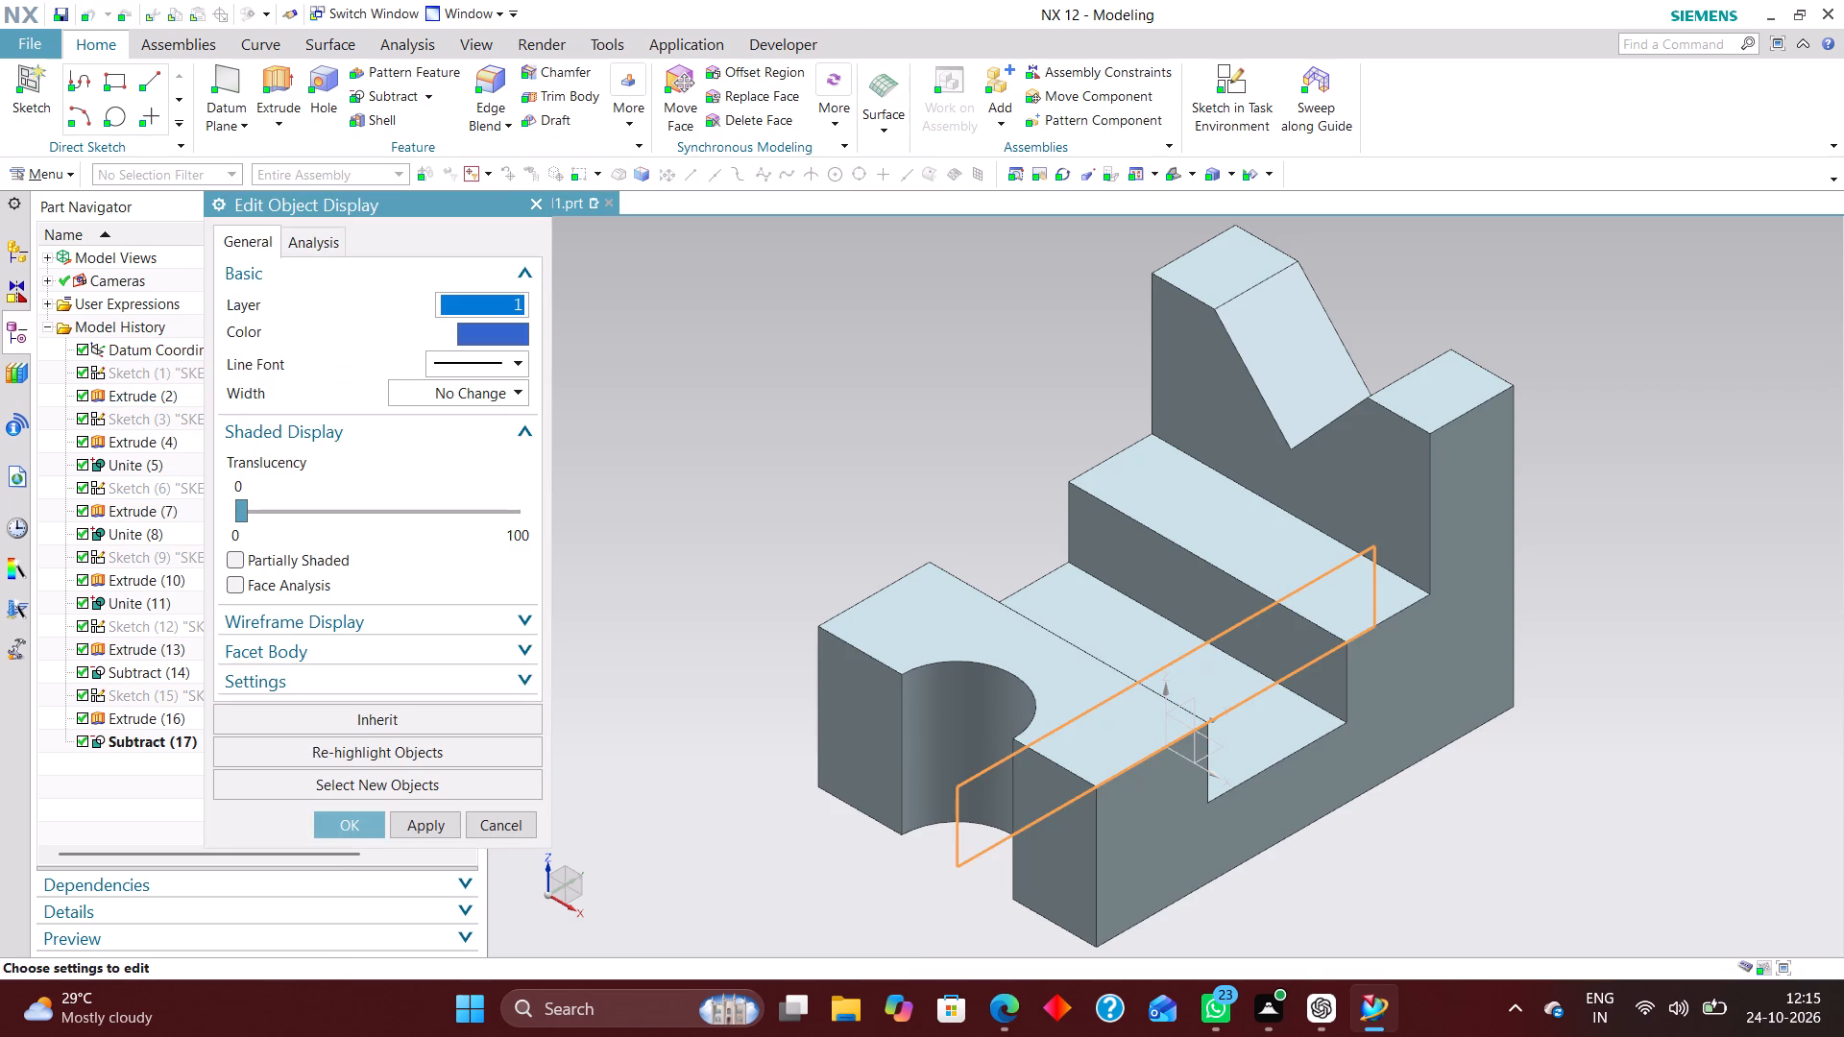
type("11")
key("Return")
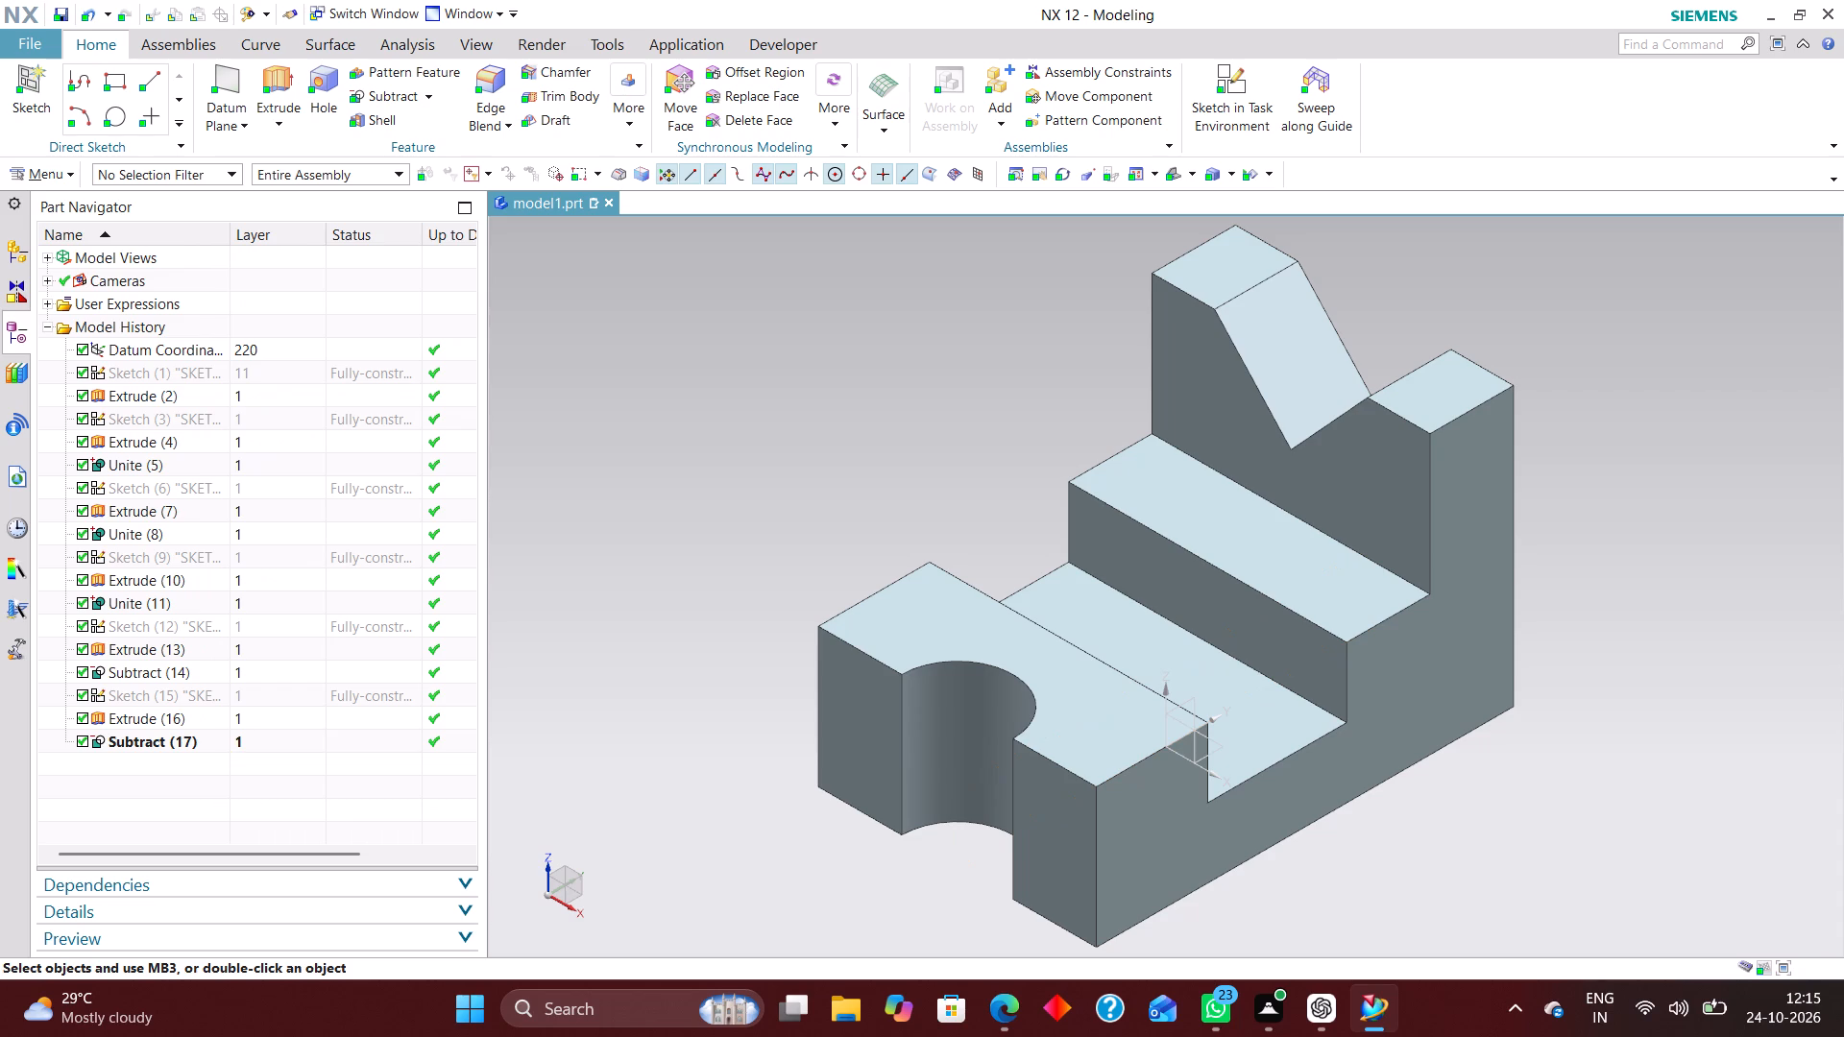
Move the solid body to layer 2 through its first extrude feature.
left_click(262, 394)
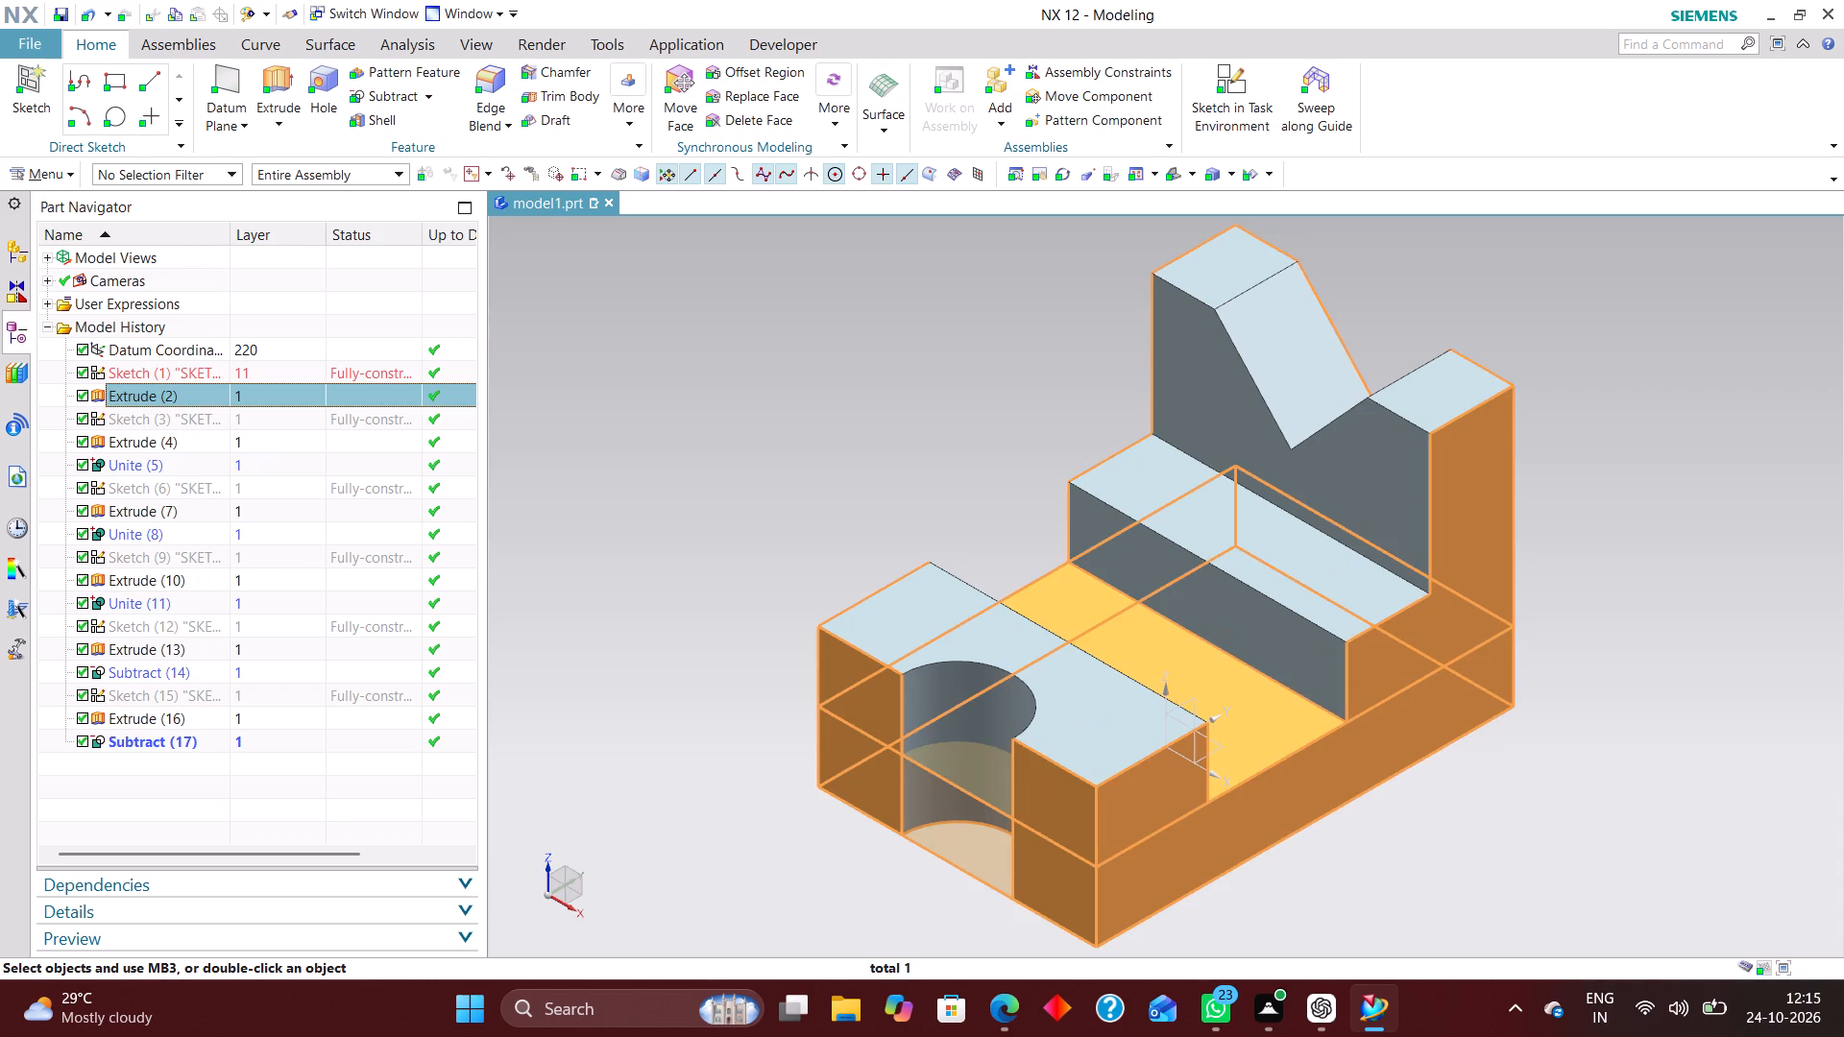
key("ctrl+j")
key("2")
key("Return")
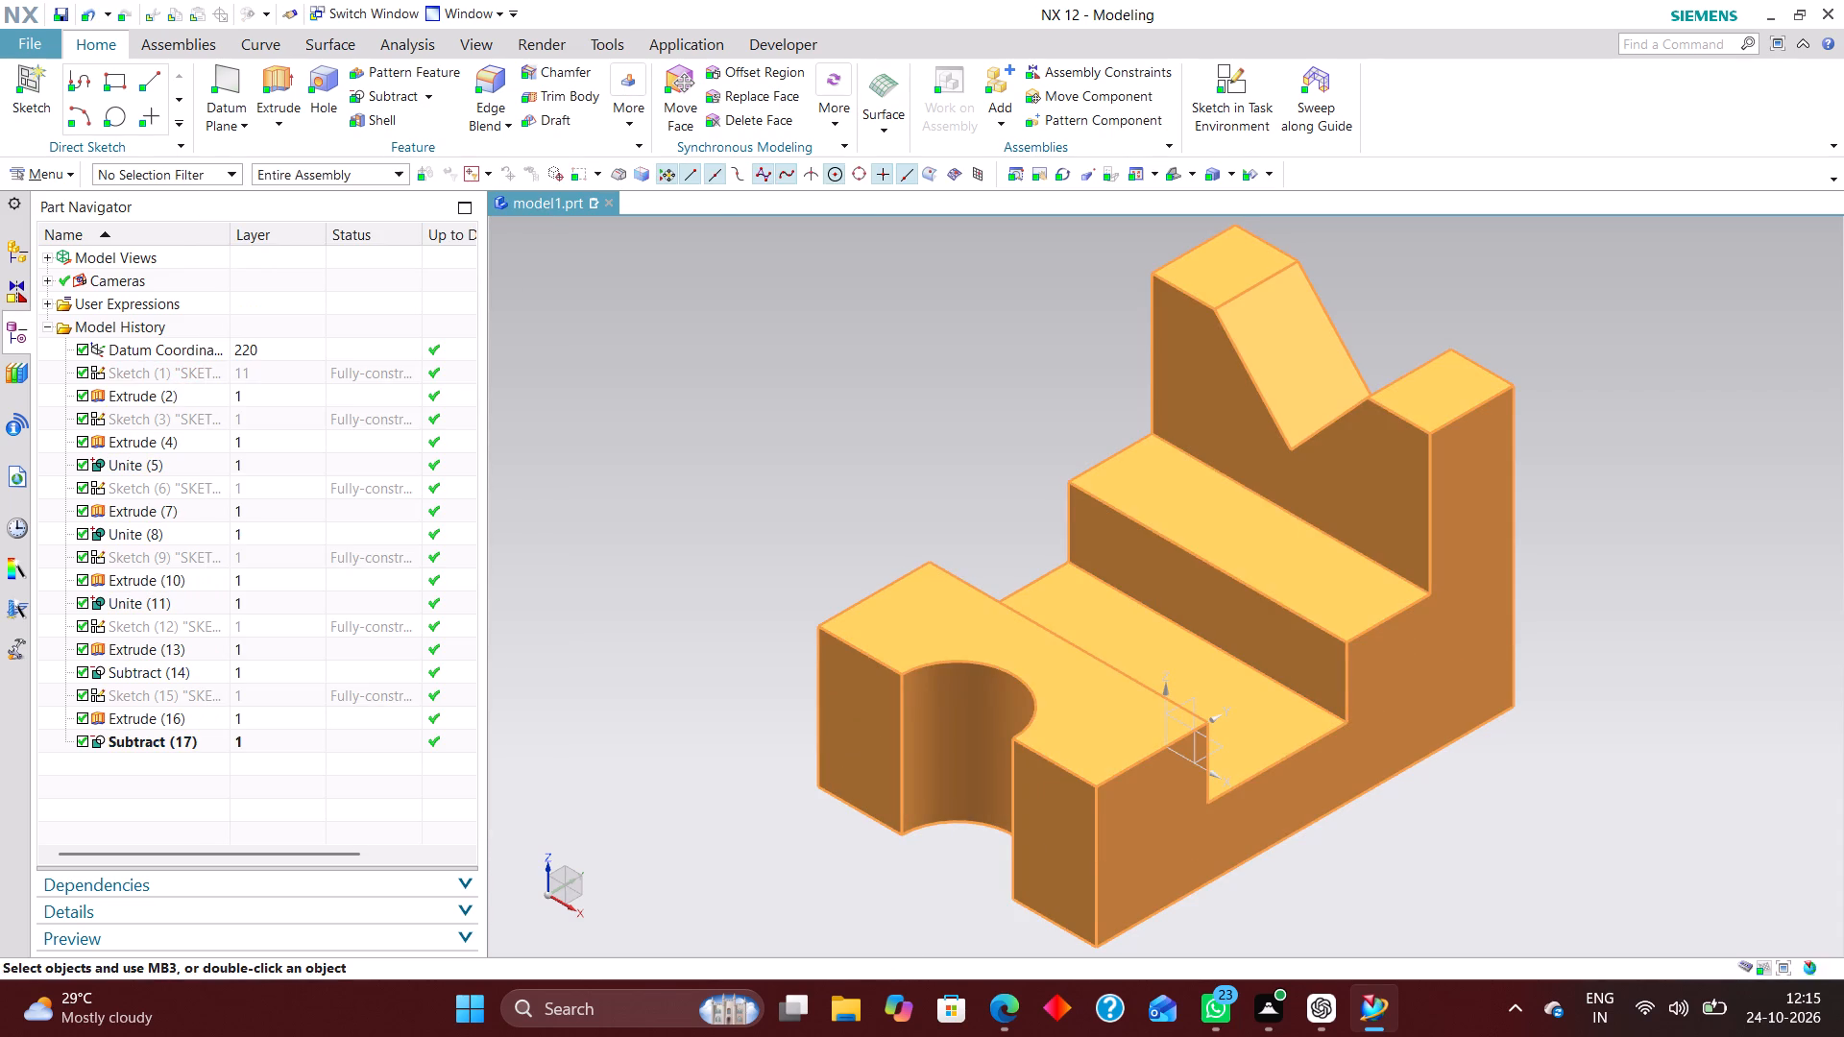
Move the rear upright's tall rectangular profile sketch to layer 12.
left_click(246, 416)
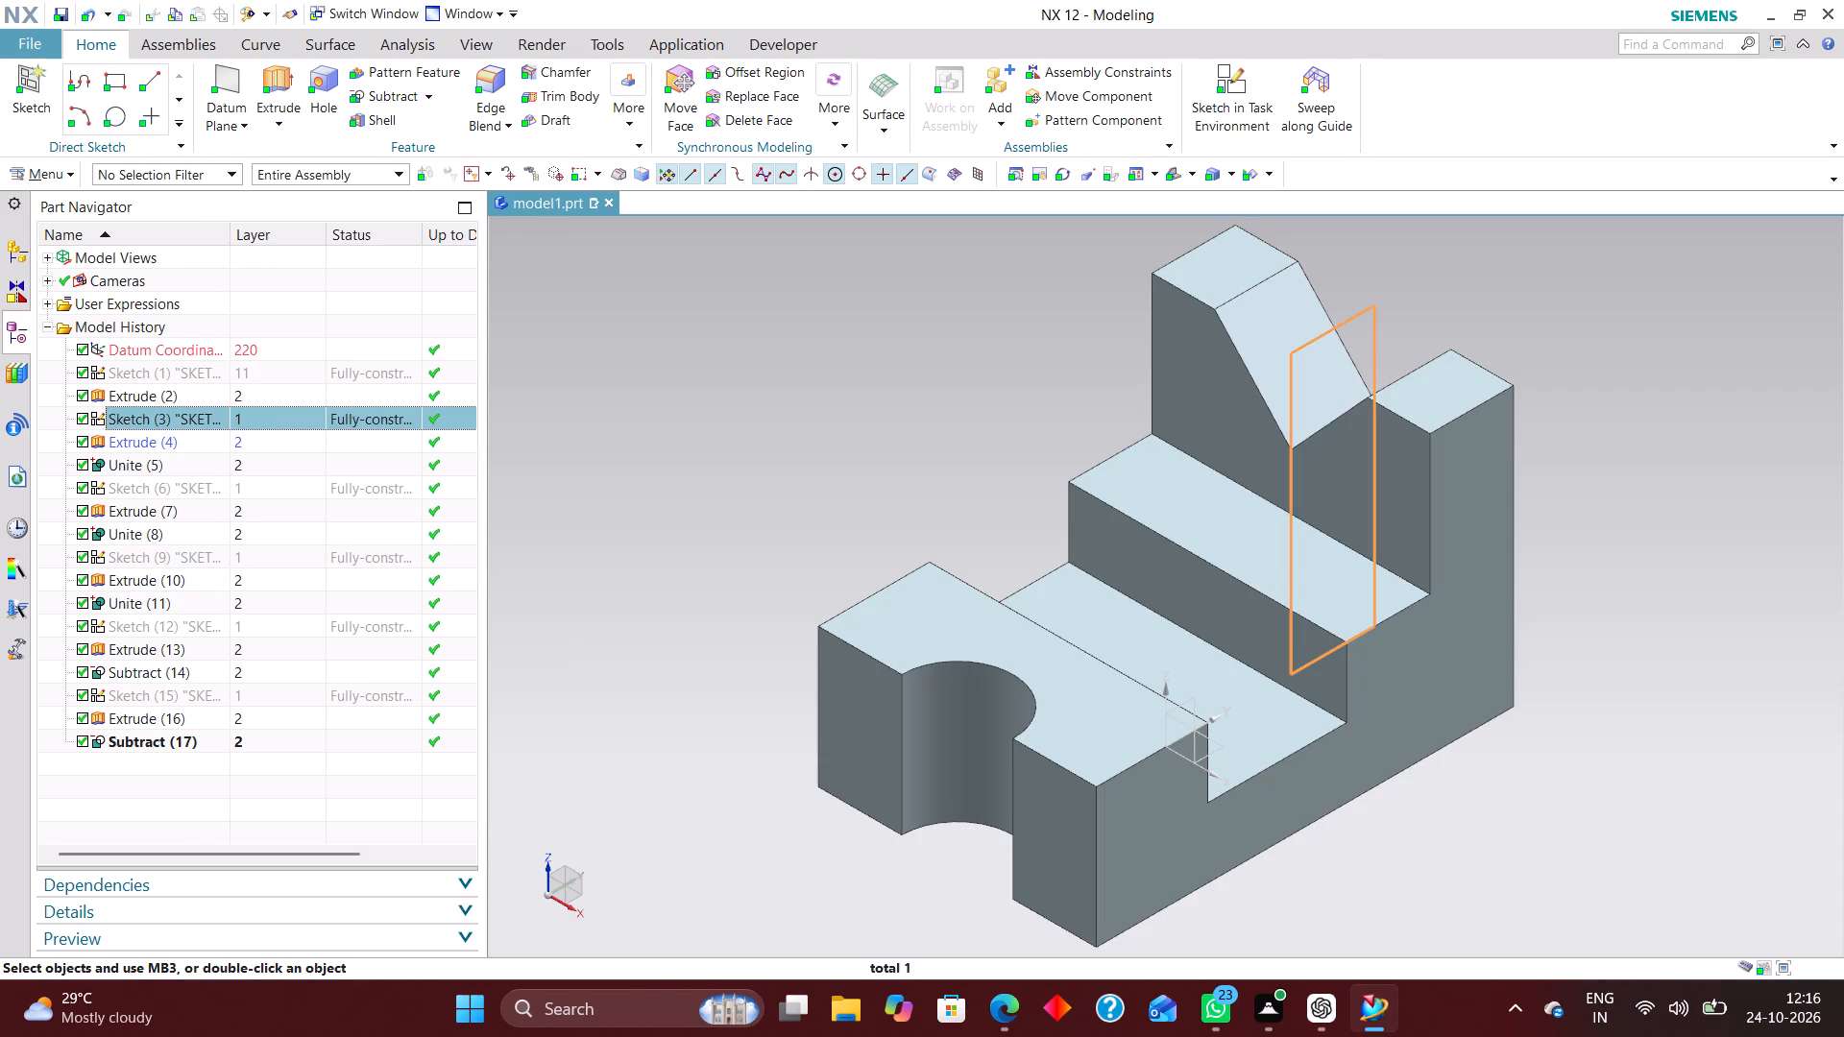
key("ctrl+j")
key("1")
key("2")
key("Return")
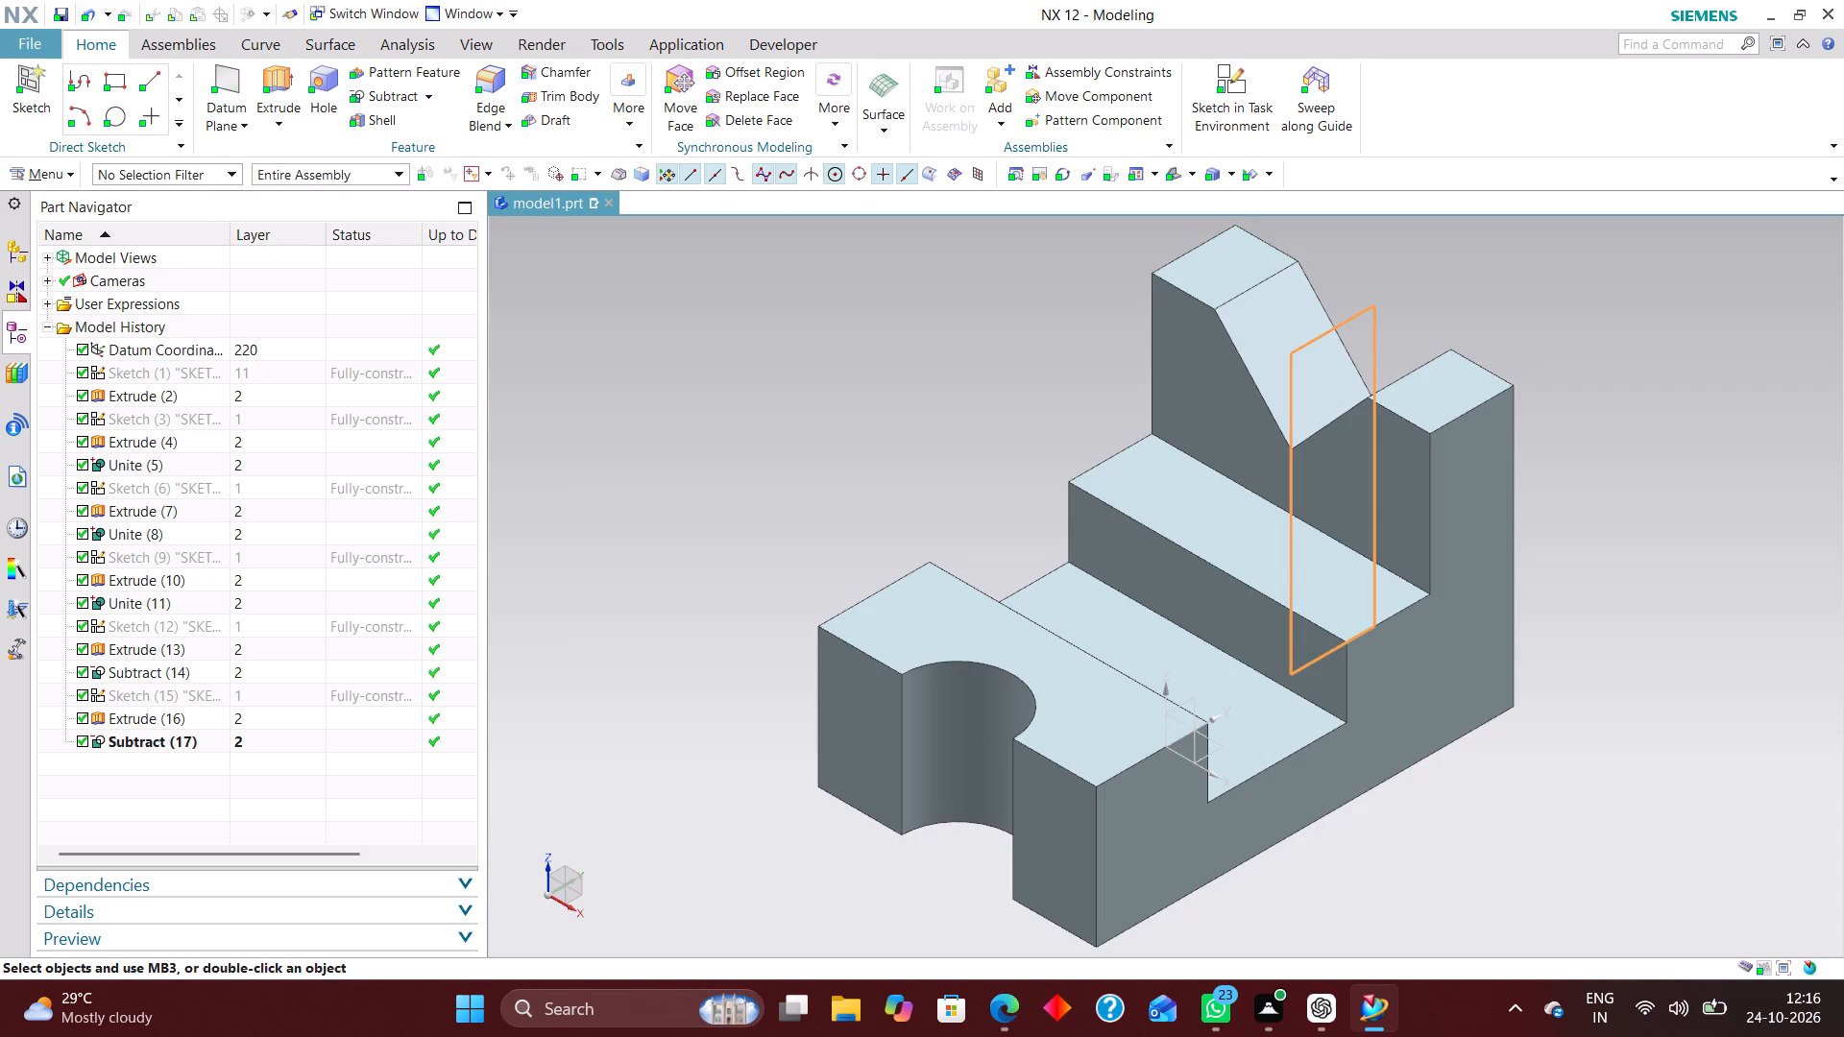
Move the profile sketch of the middle step to layer 13.
left_click(244, 483)
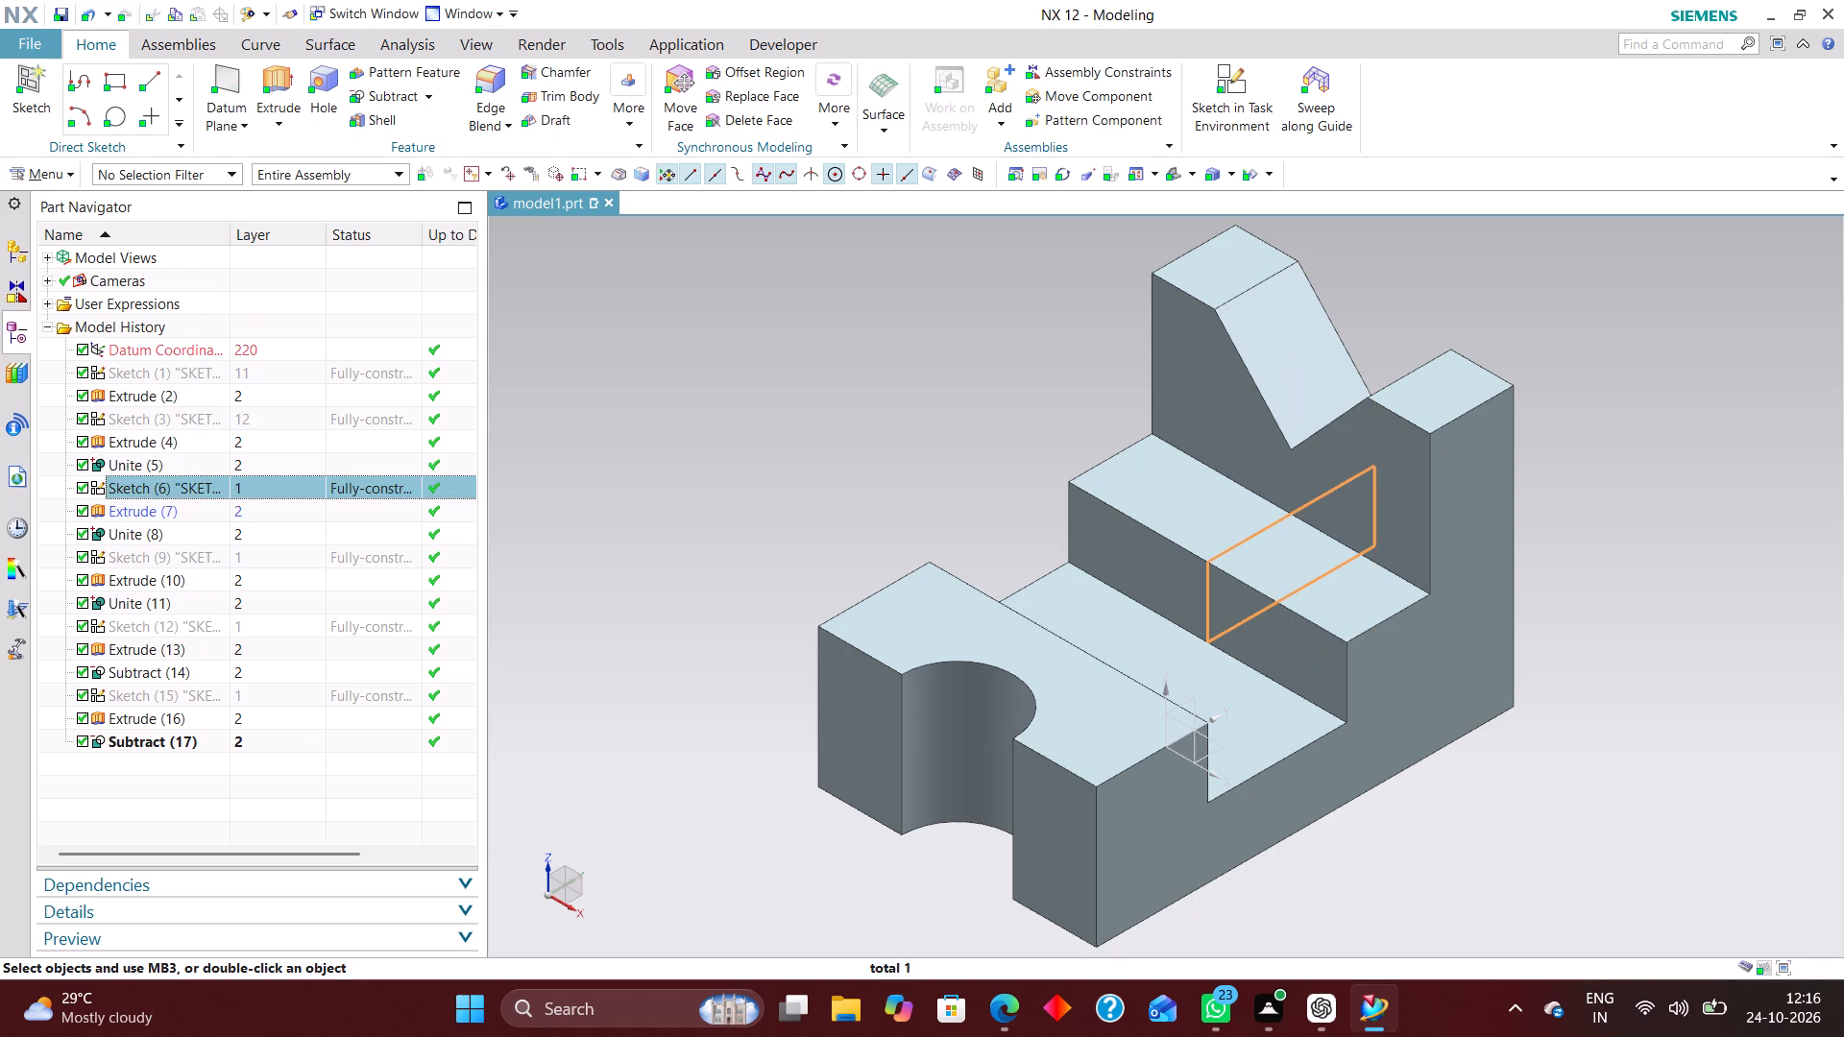
key("ctrl+j")
key("1")
key("3")
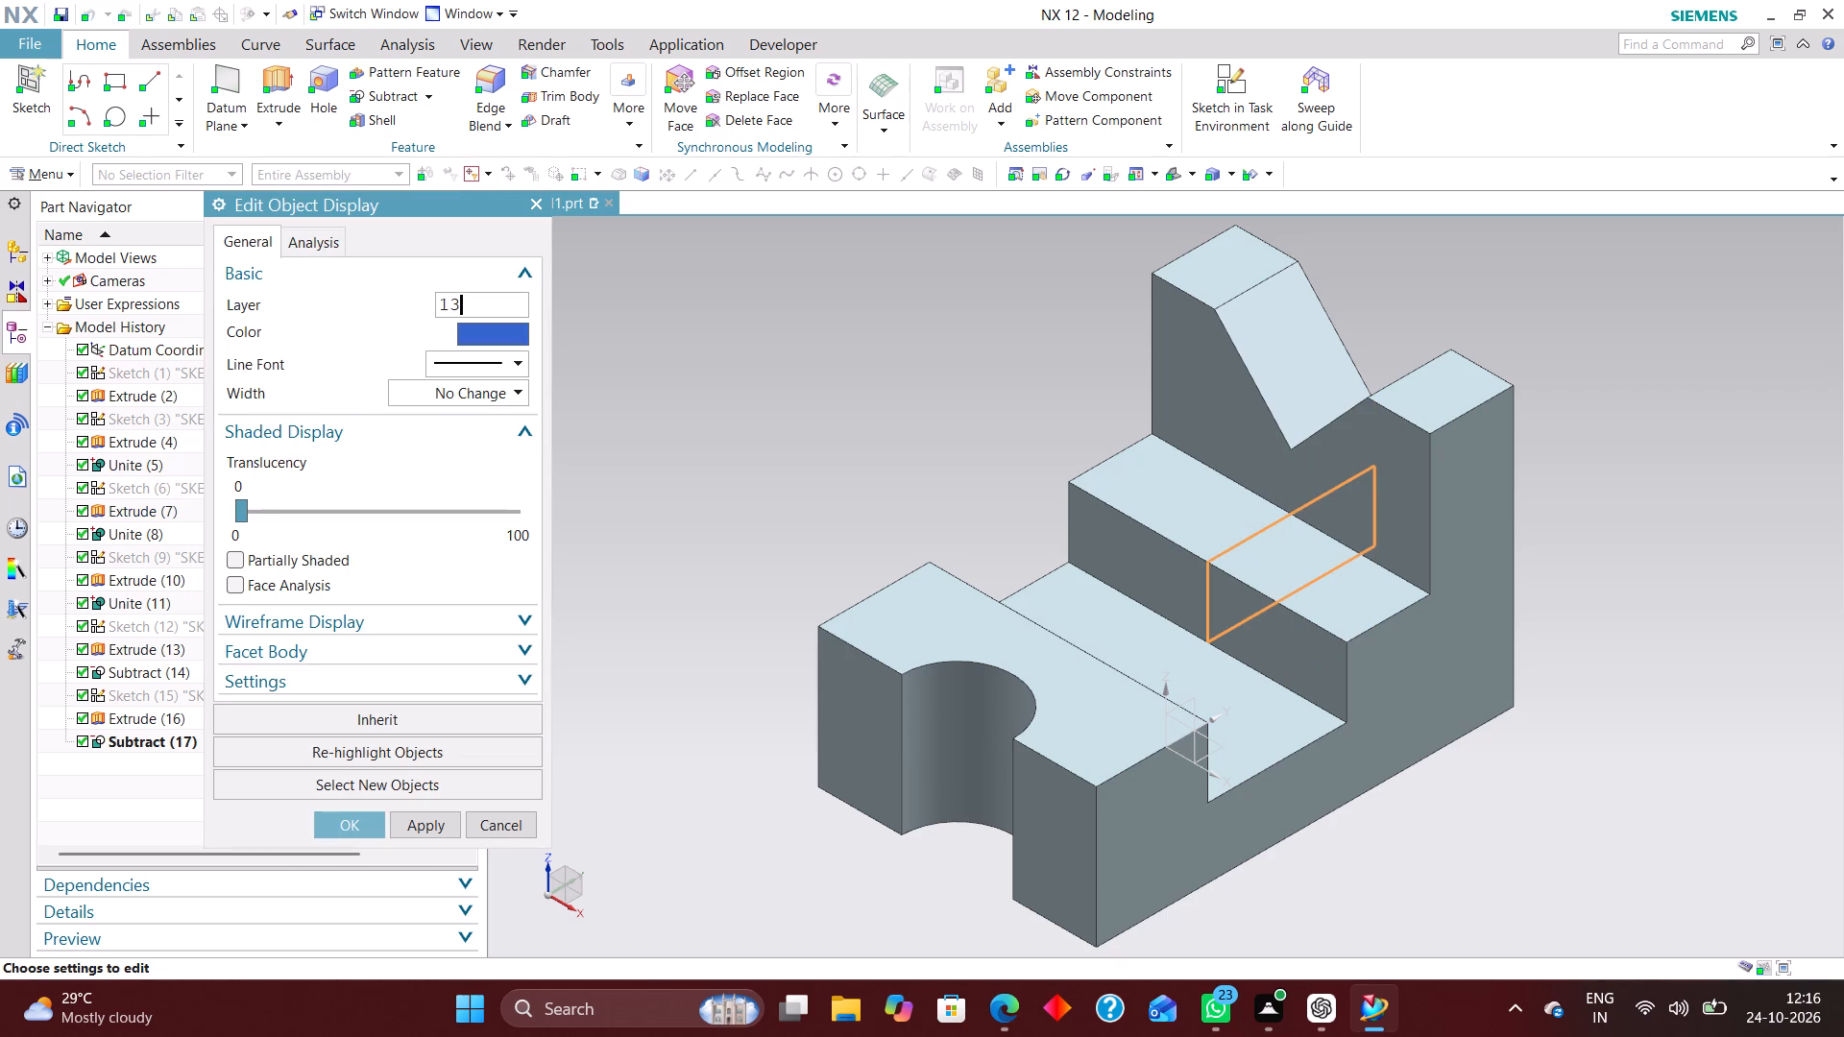
key("Return")
Move the front block's rectangular profile sketch to layer 14.
left_click(264, 557)
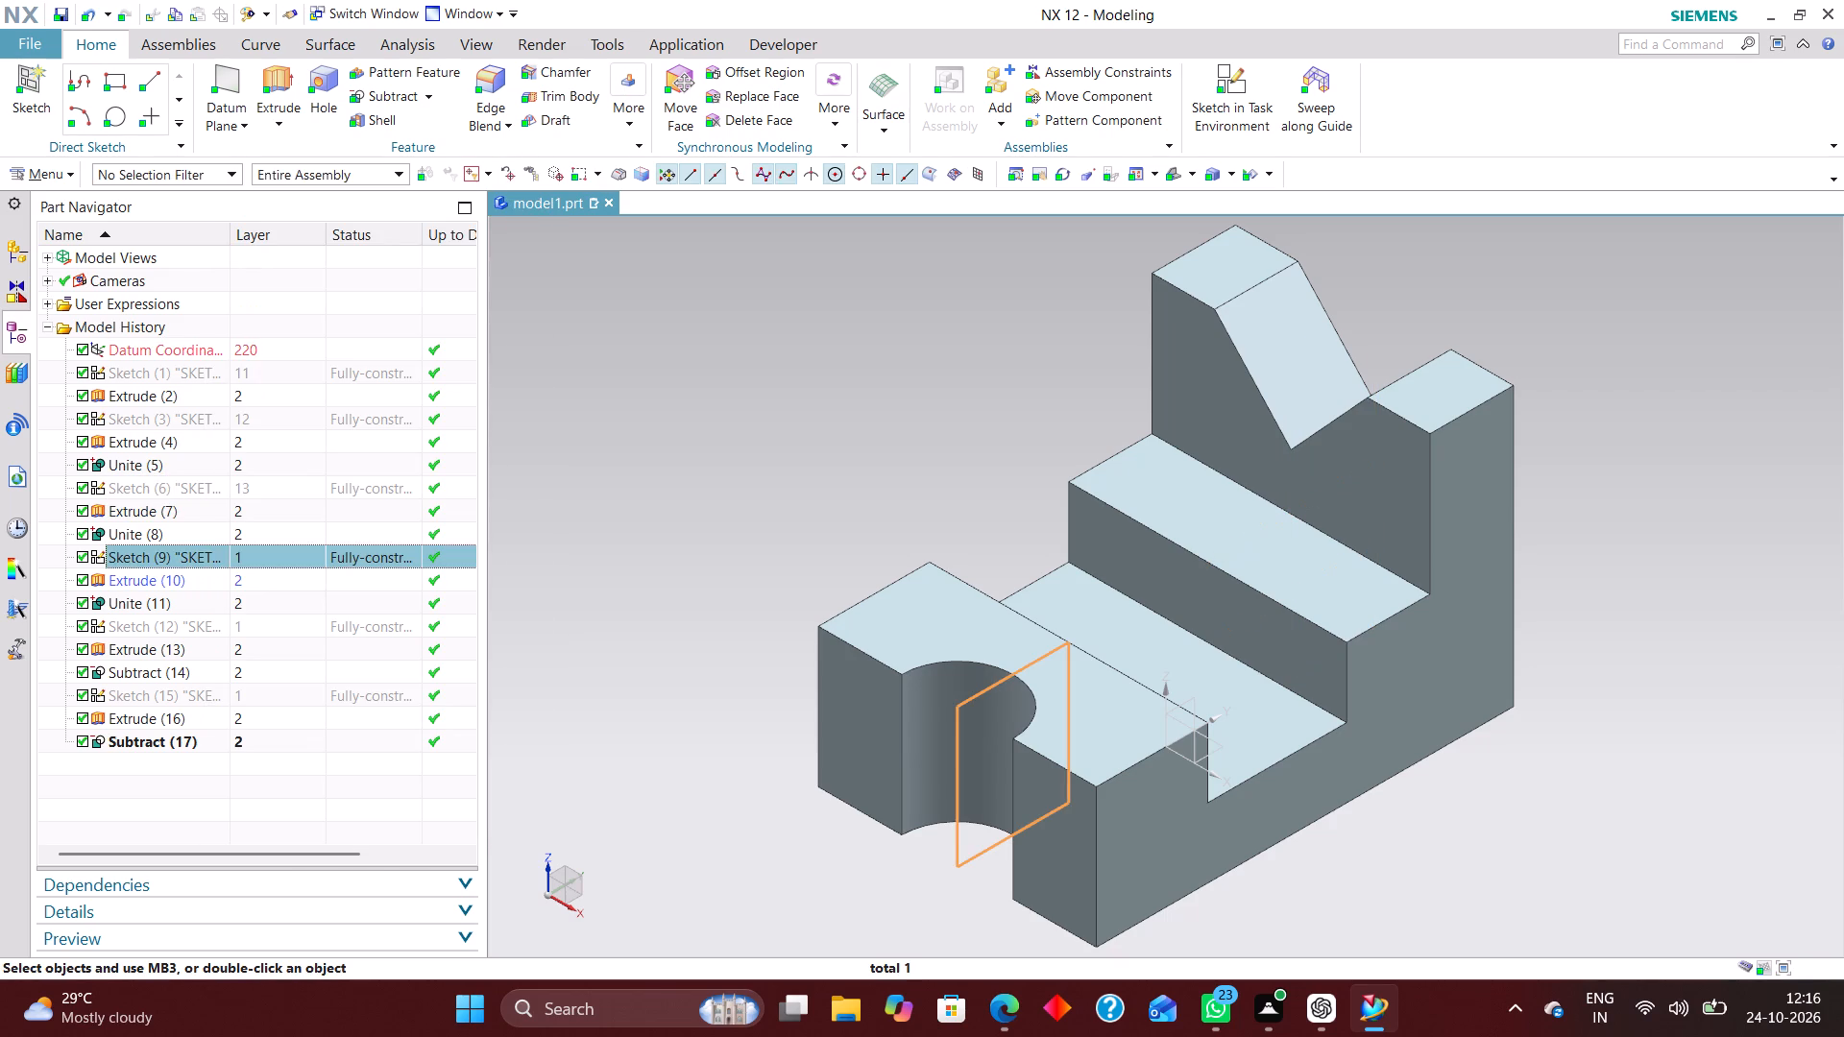
key("j")
left_click(270, 552)
key("ctrl+j")
key("1")
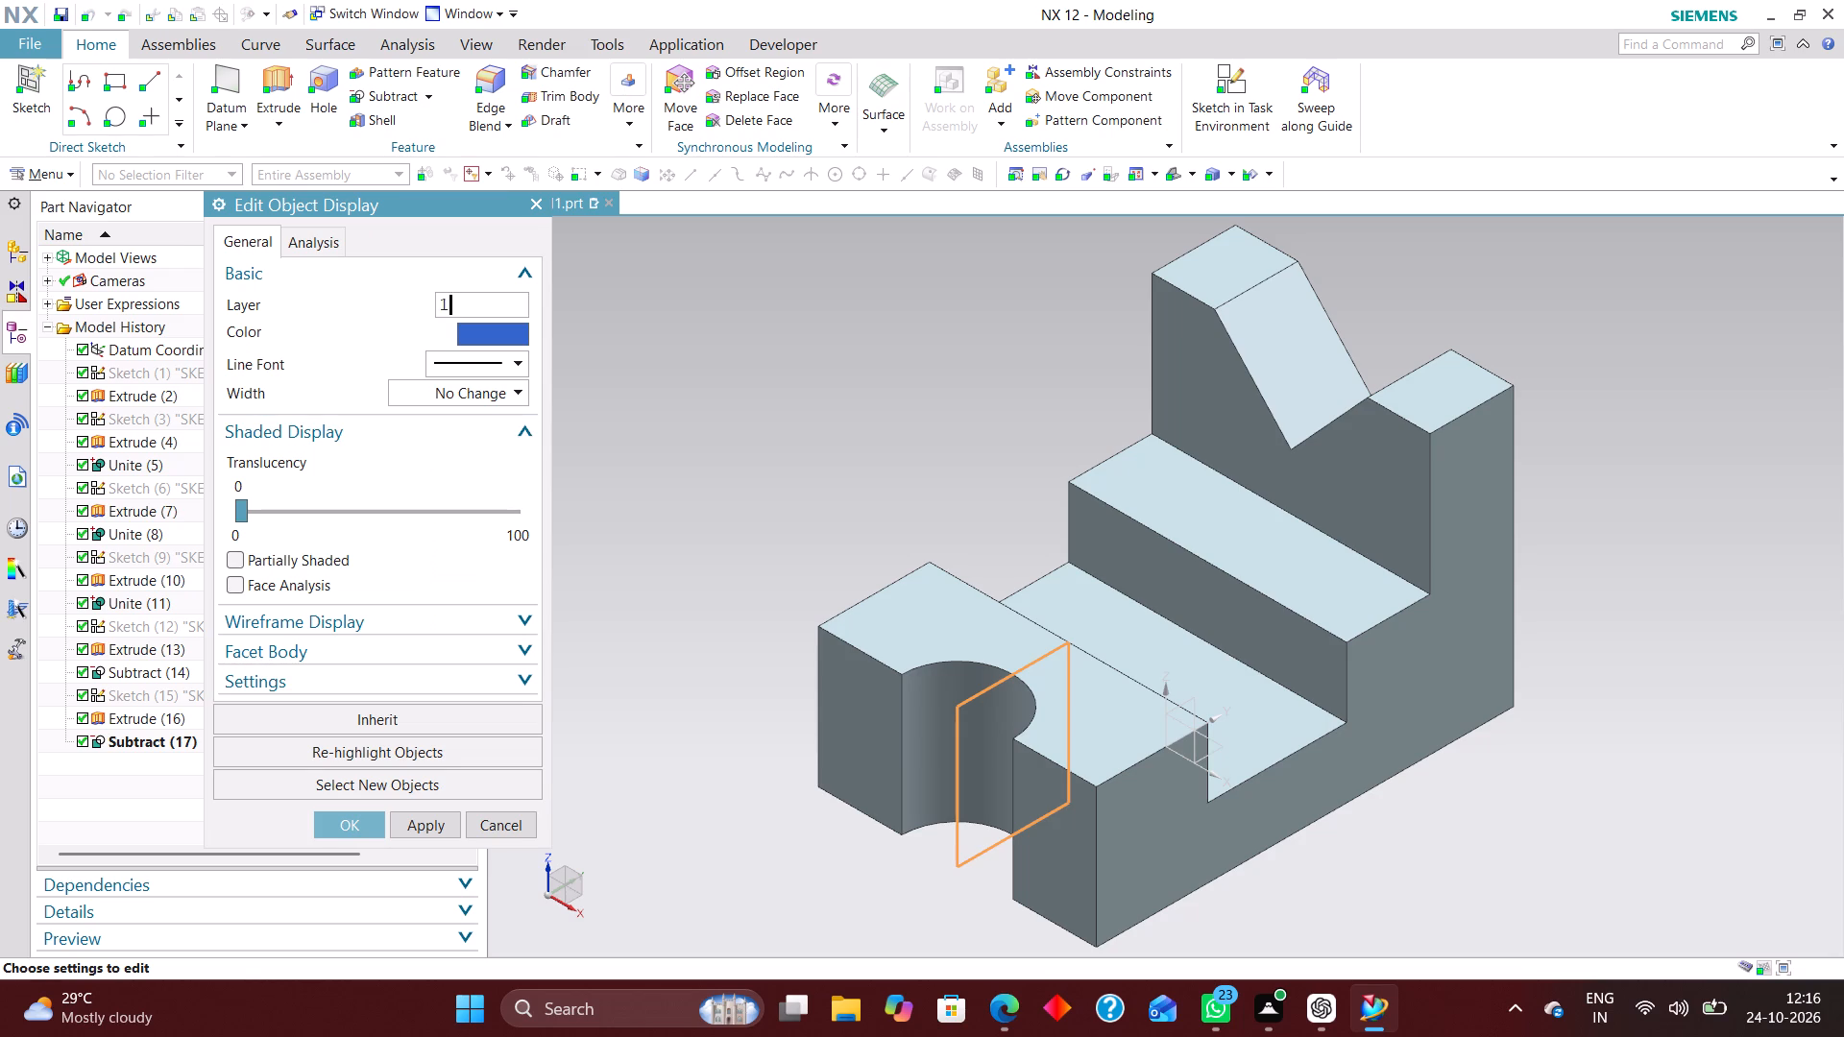
key("4")
key("Return")
Move the triangular V-groove sketch to layer 15.
left_click(251, 618)
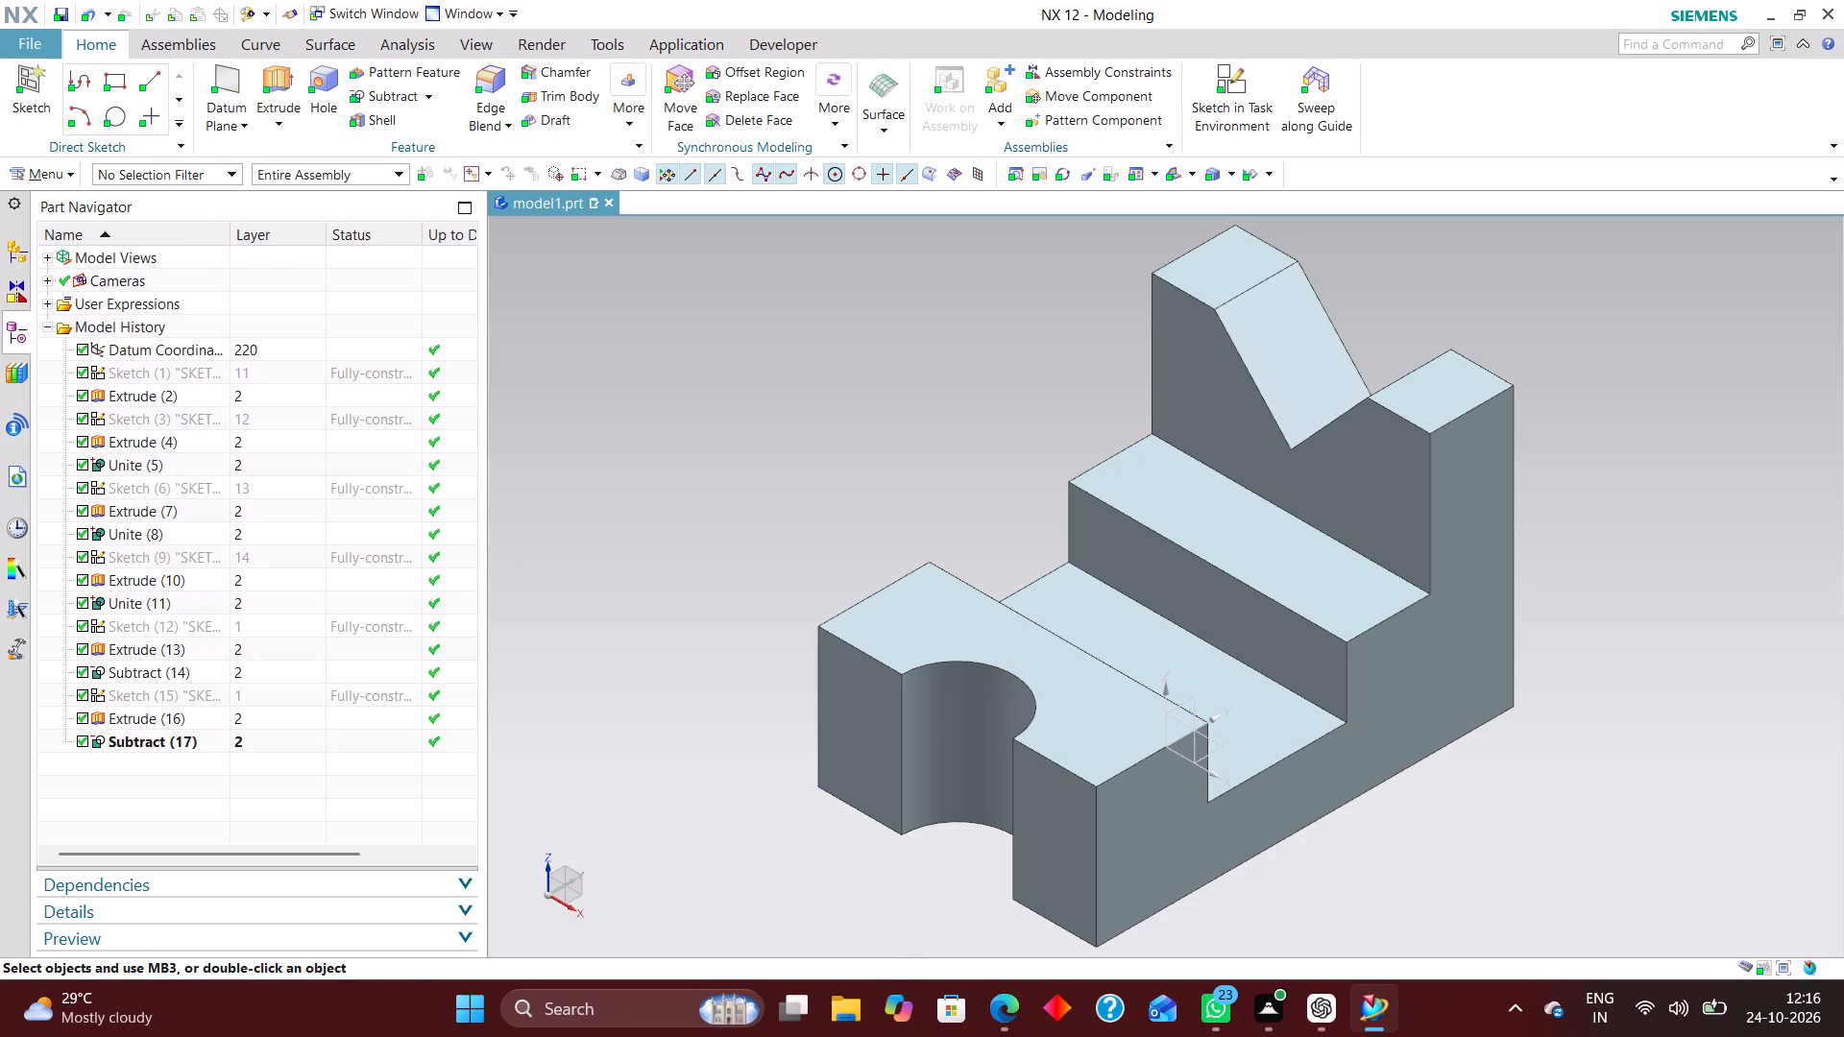
key("ctrl+j")
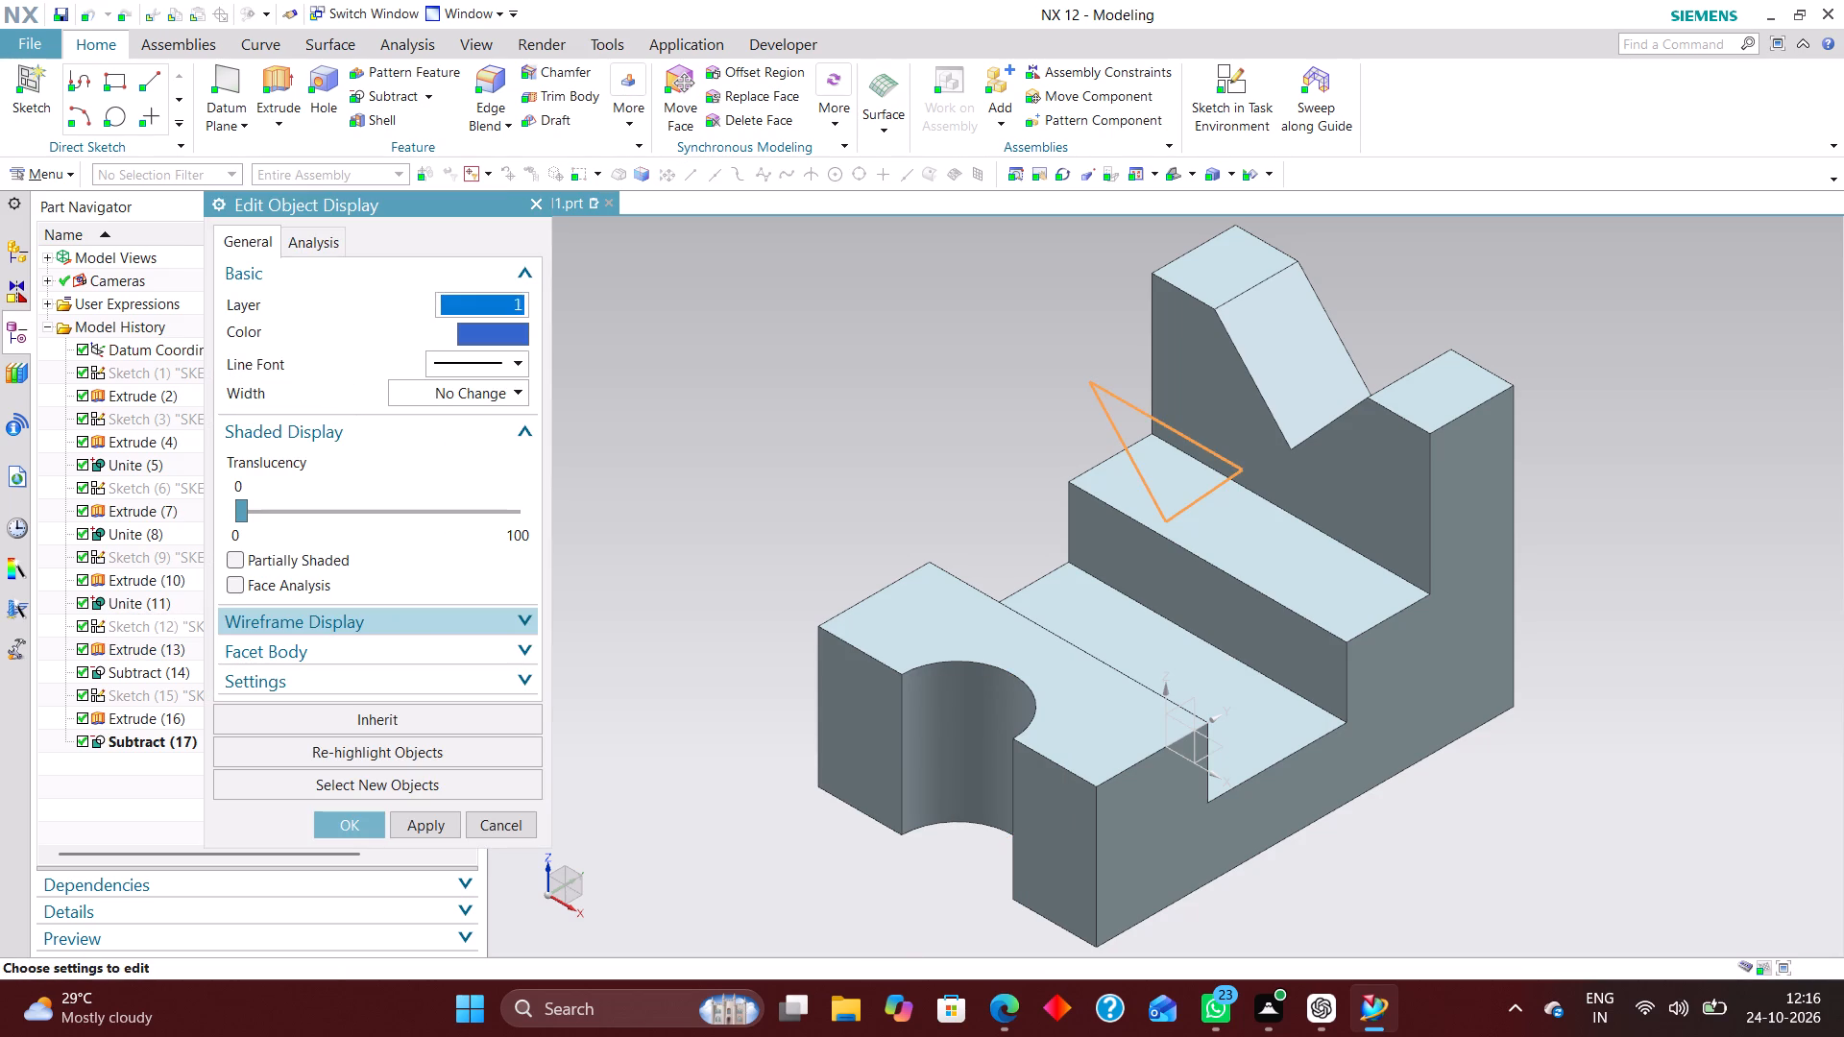
key("1")
key("5")
key("Return")
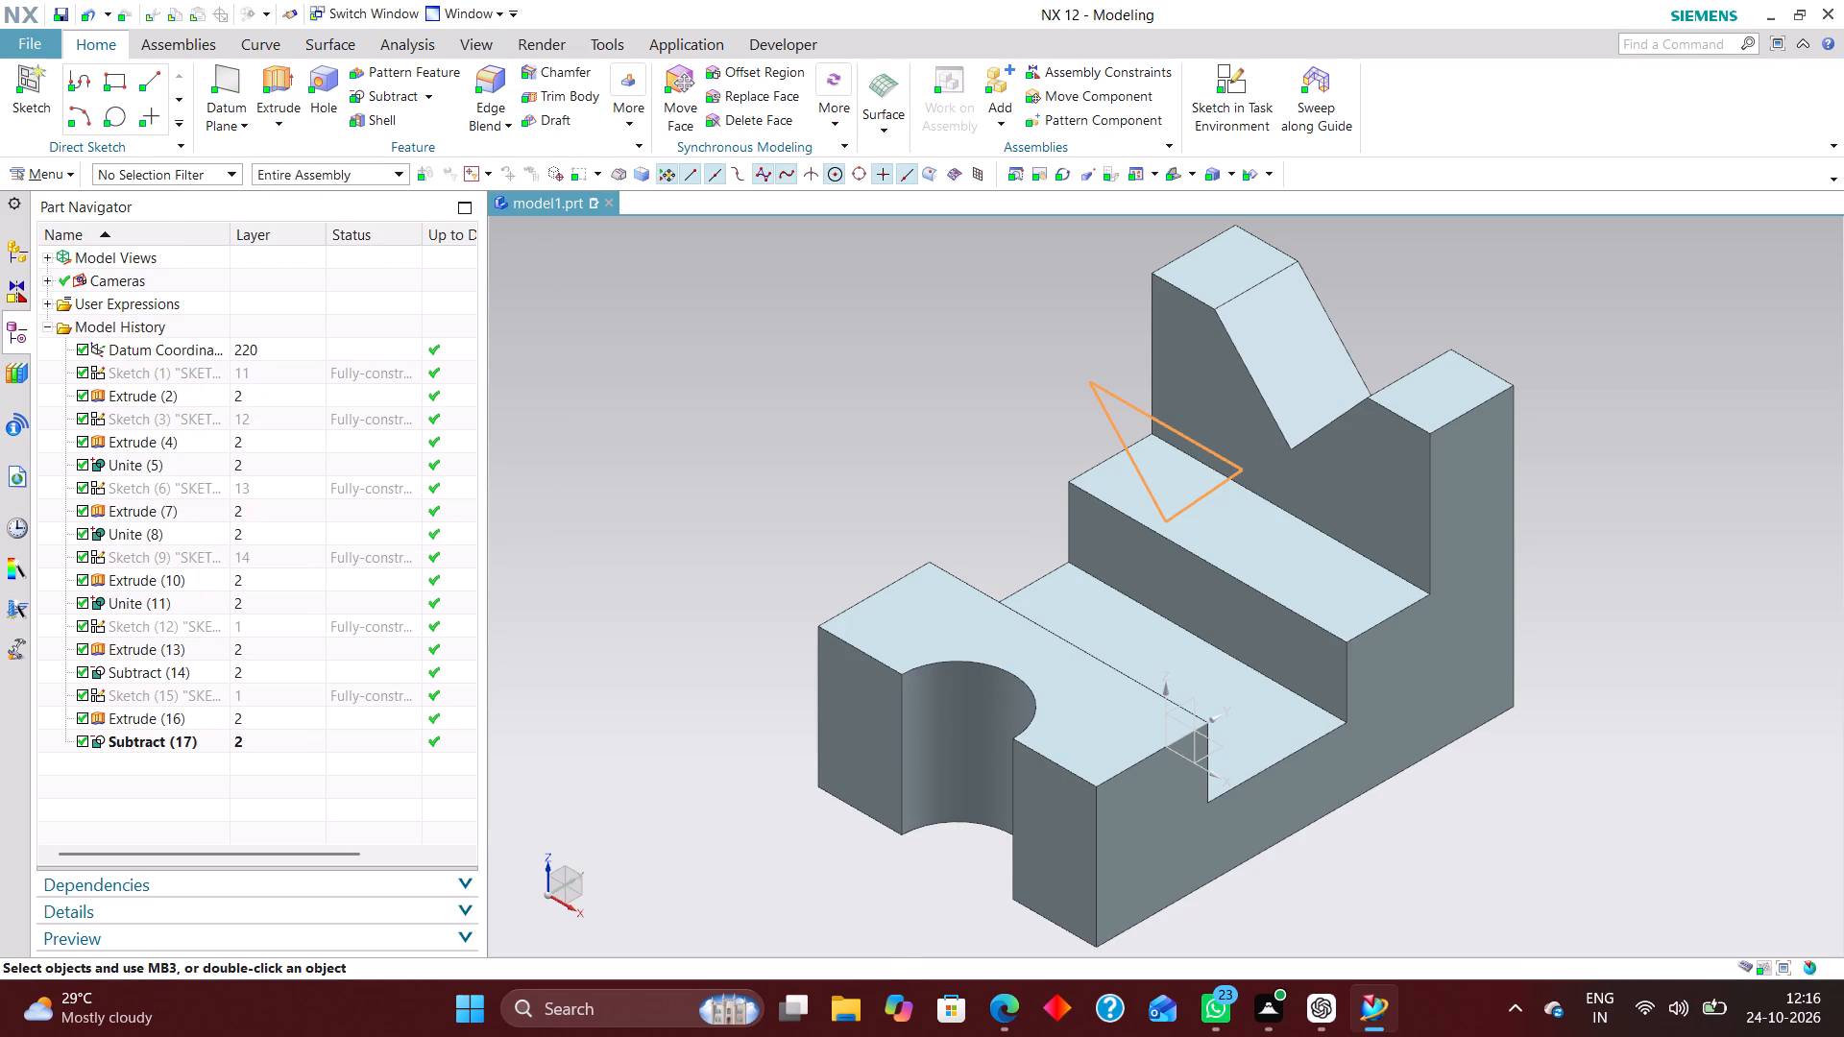
Move the circle sketch of the front notch to layer 16.
left_click(271, 689)
key("ctrl+j")
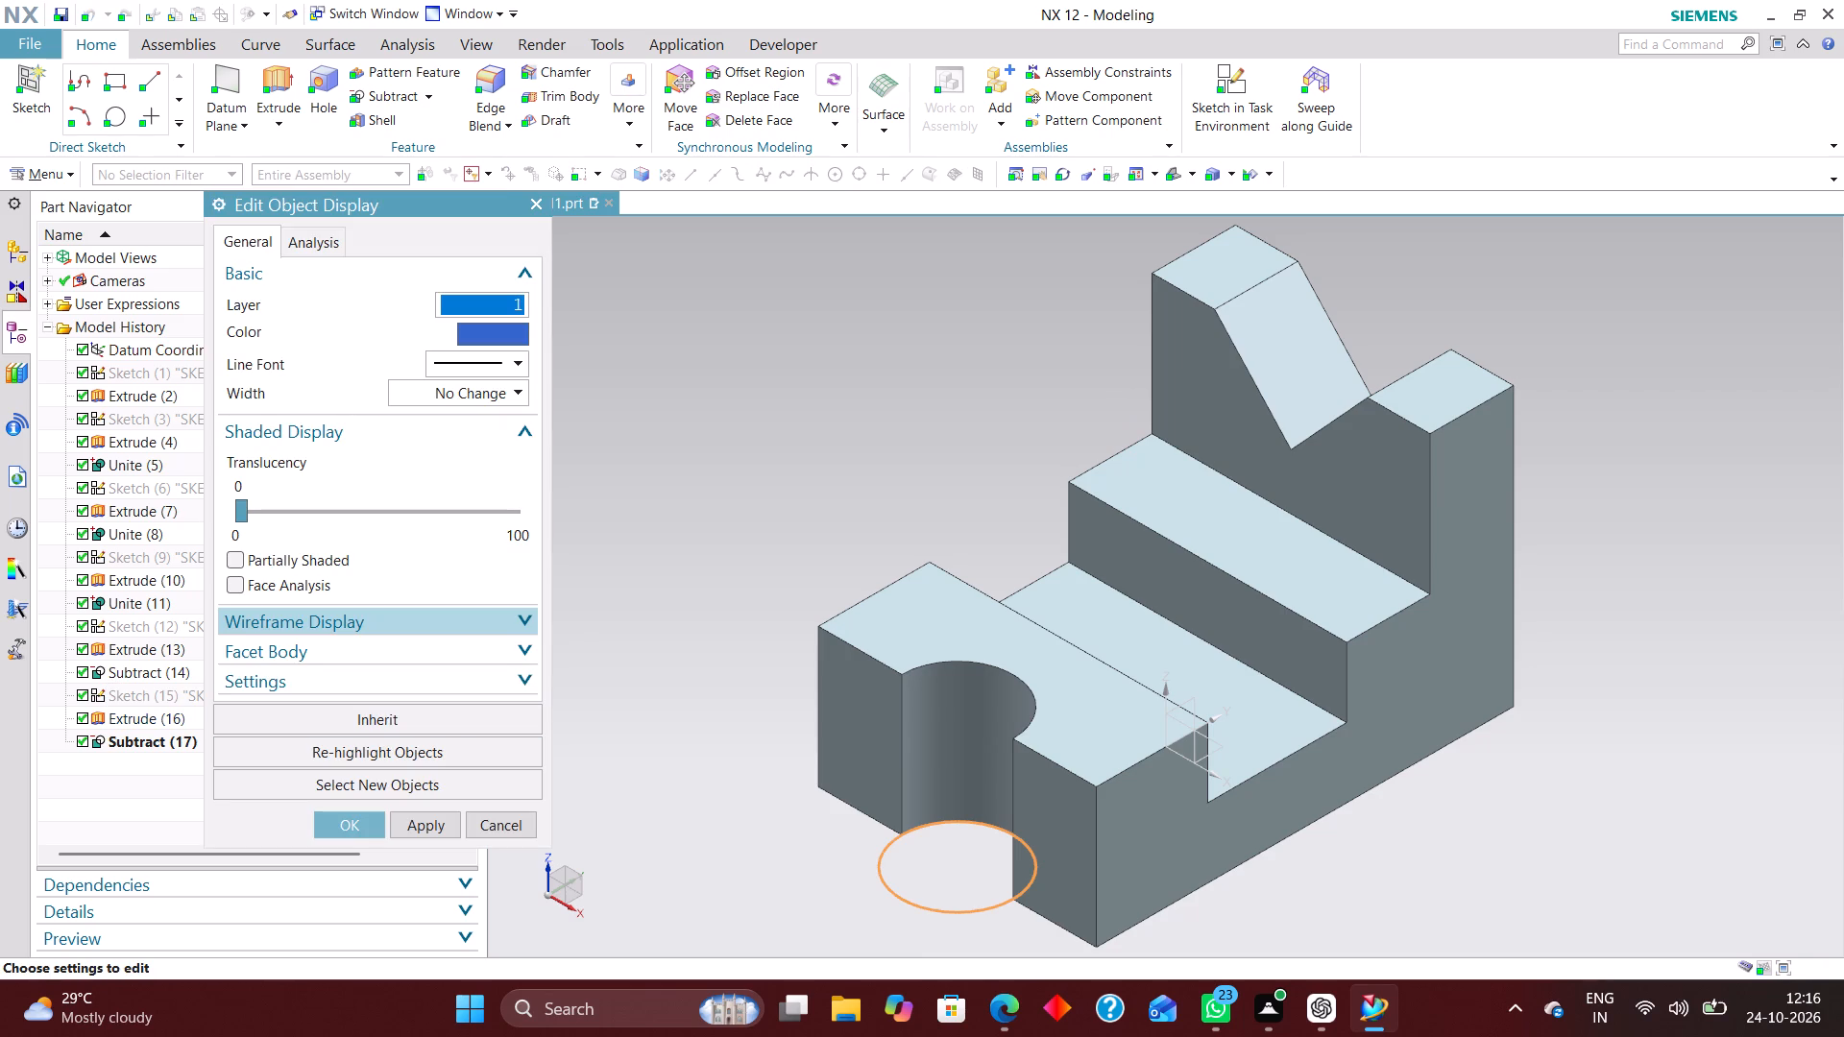
type("16")
key("Return")
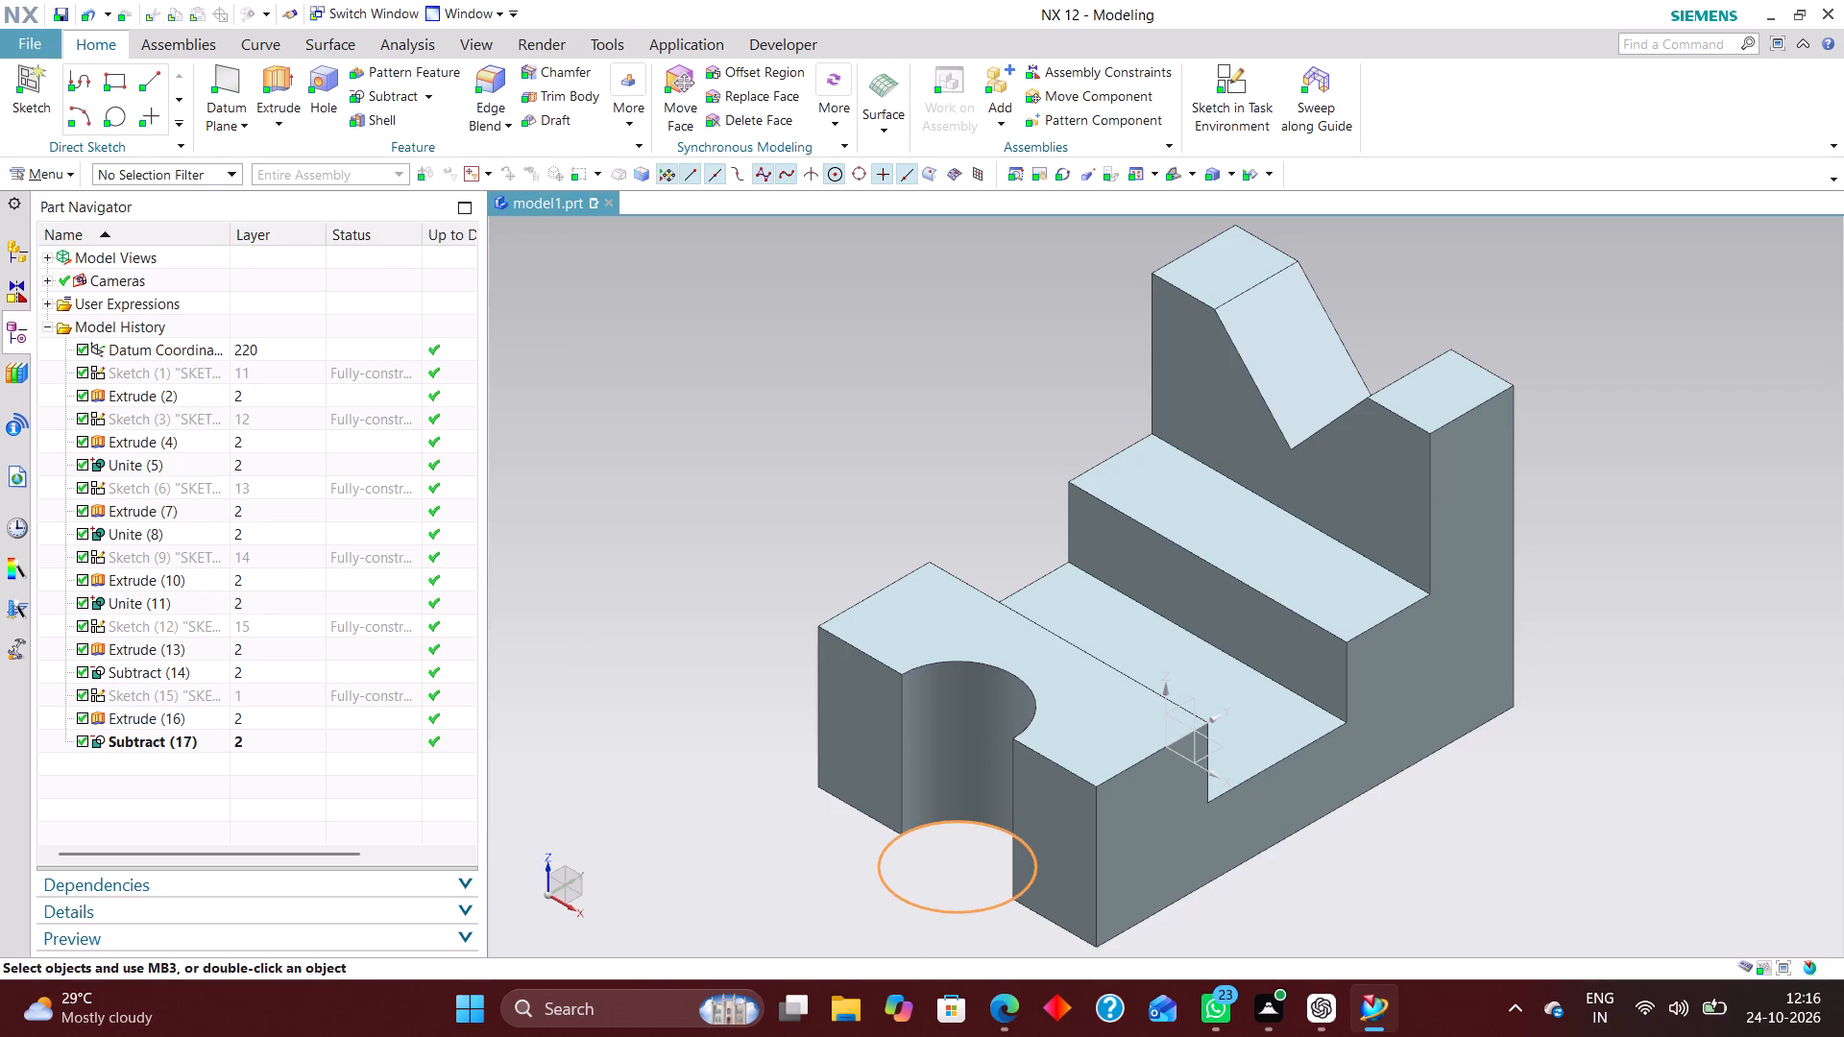
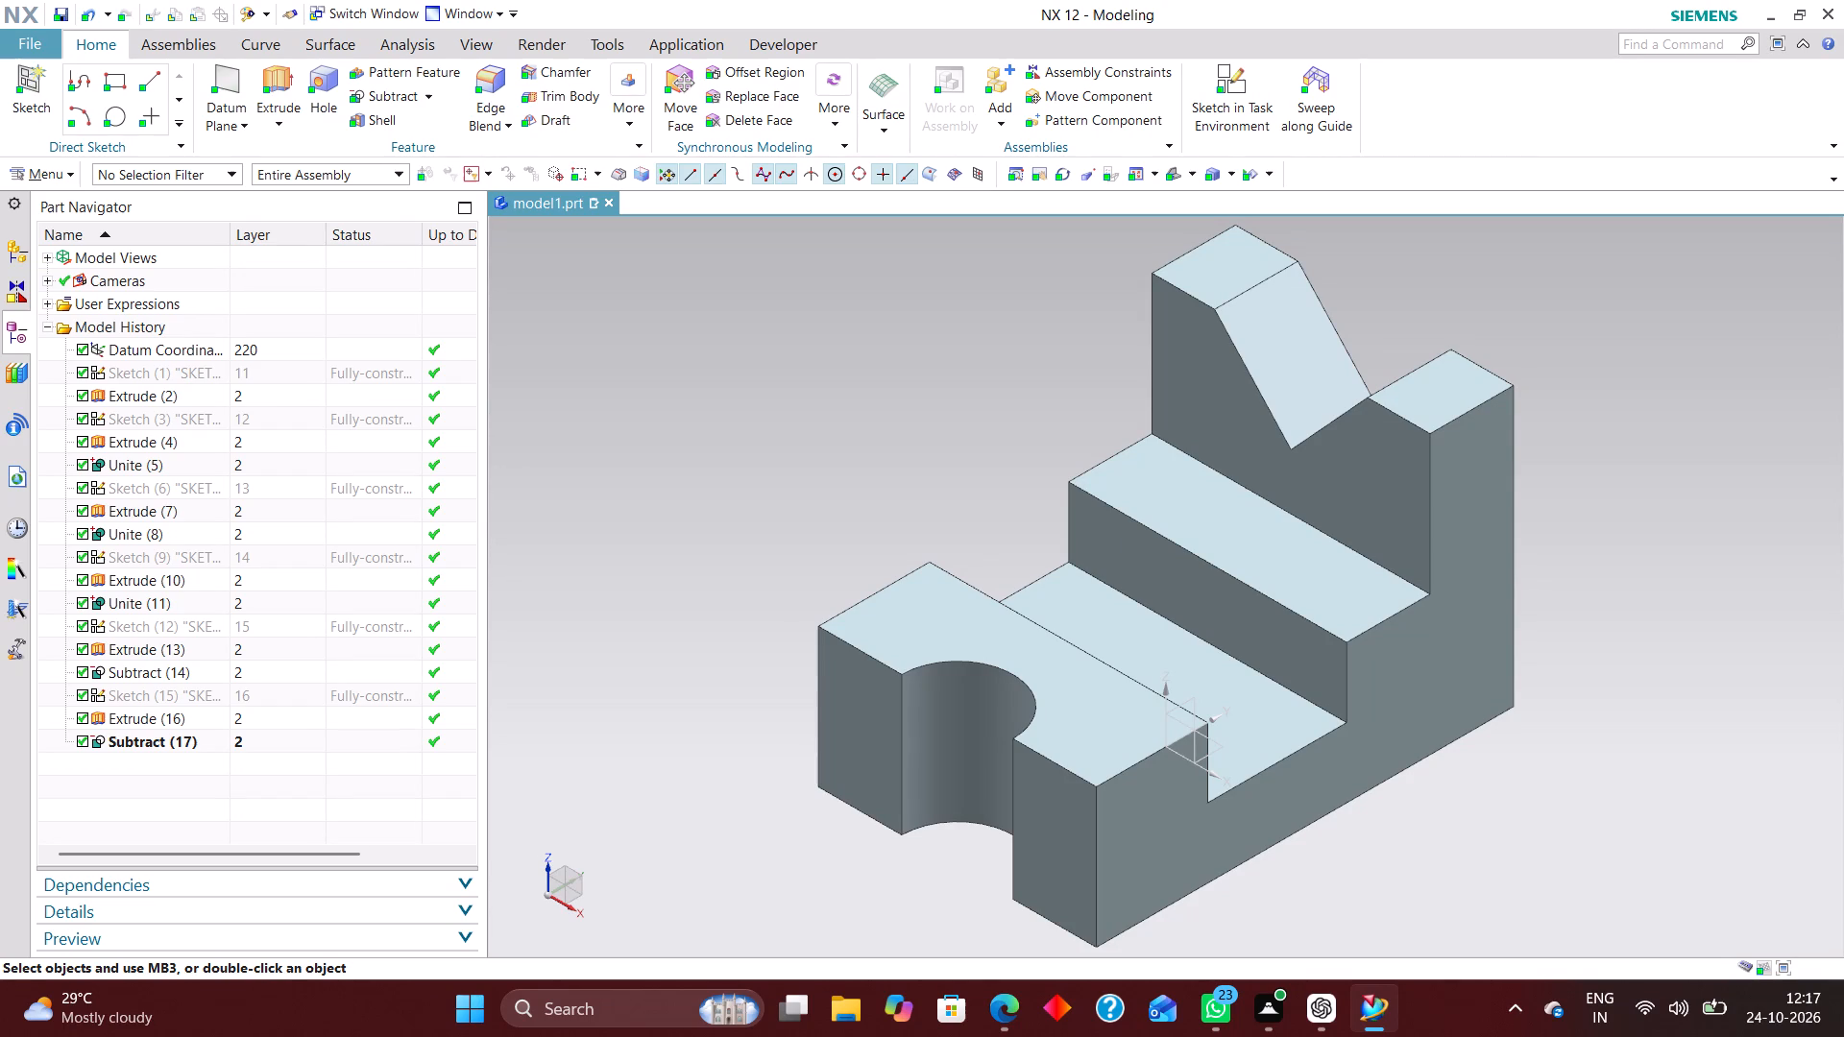
Check the part's general-use units in the Units Manager.
scroll(1017, 569, "down", 3)
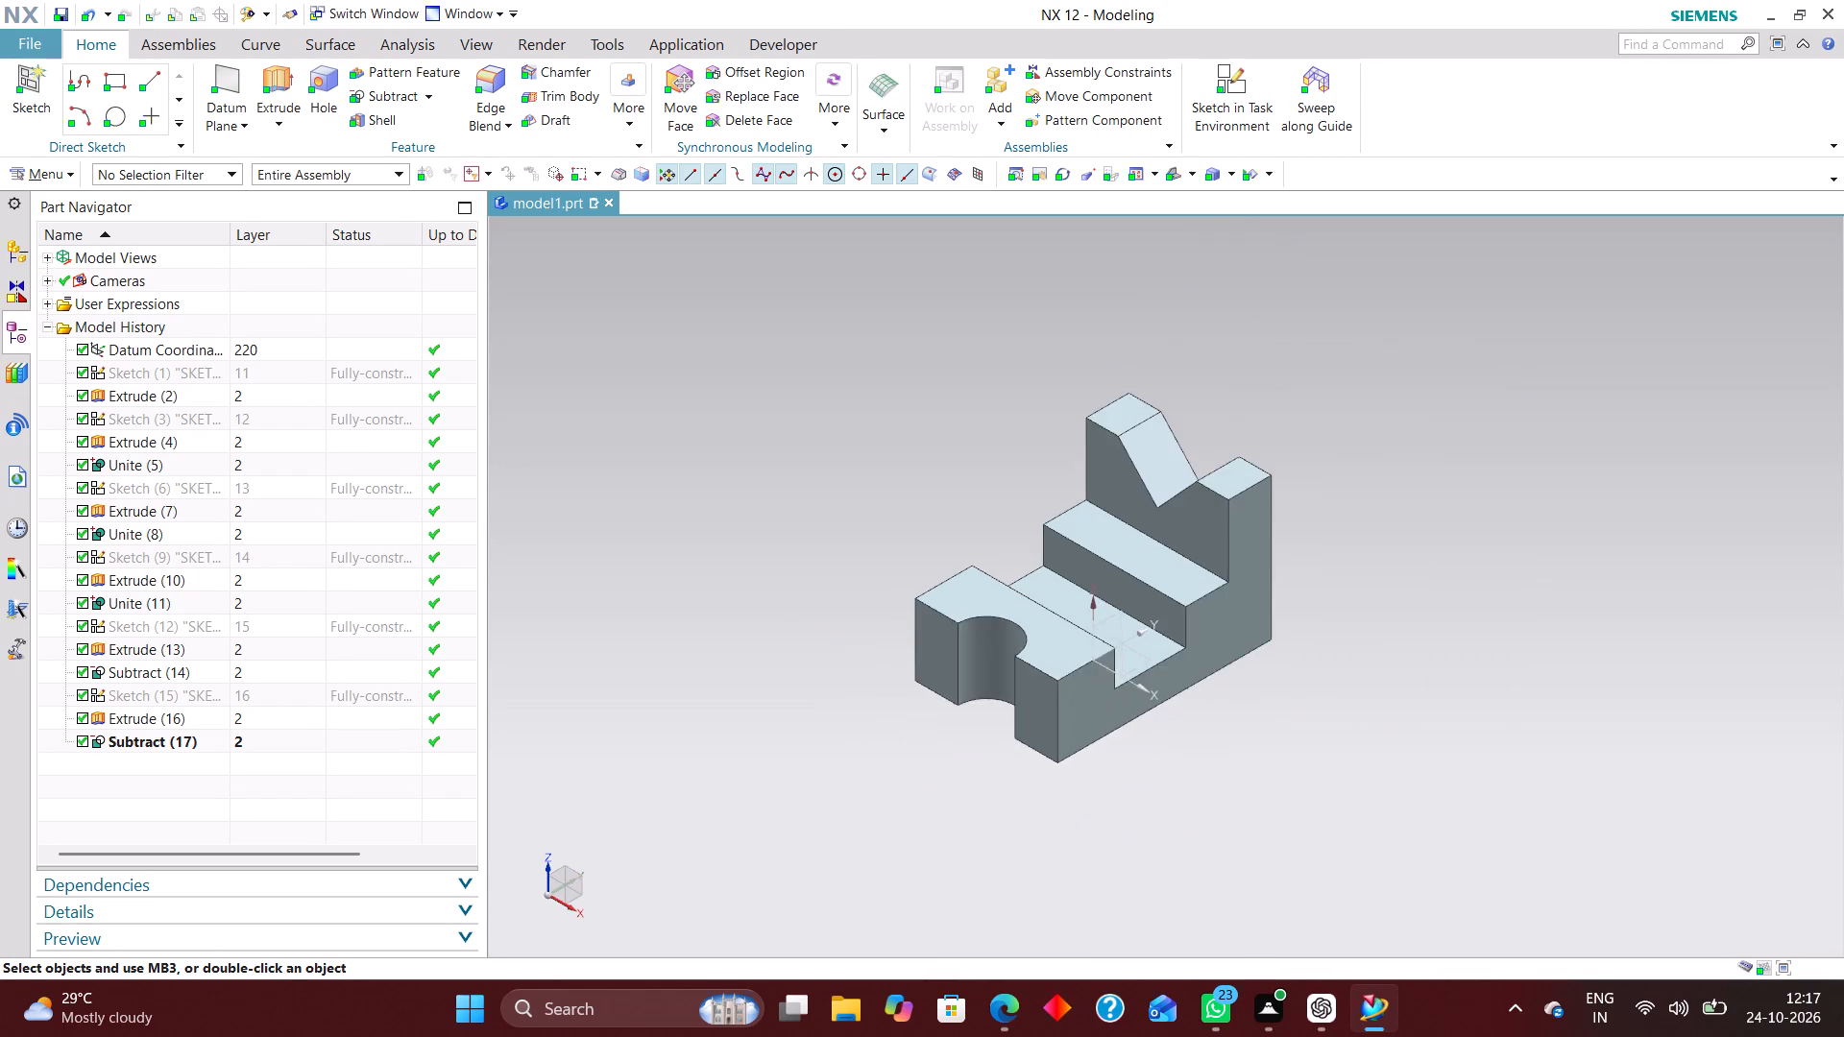
scroll(1017, 583, "up", 2)
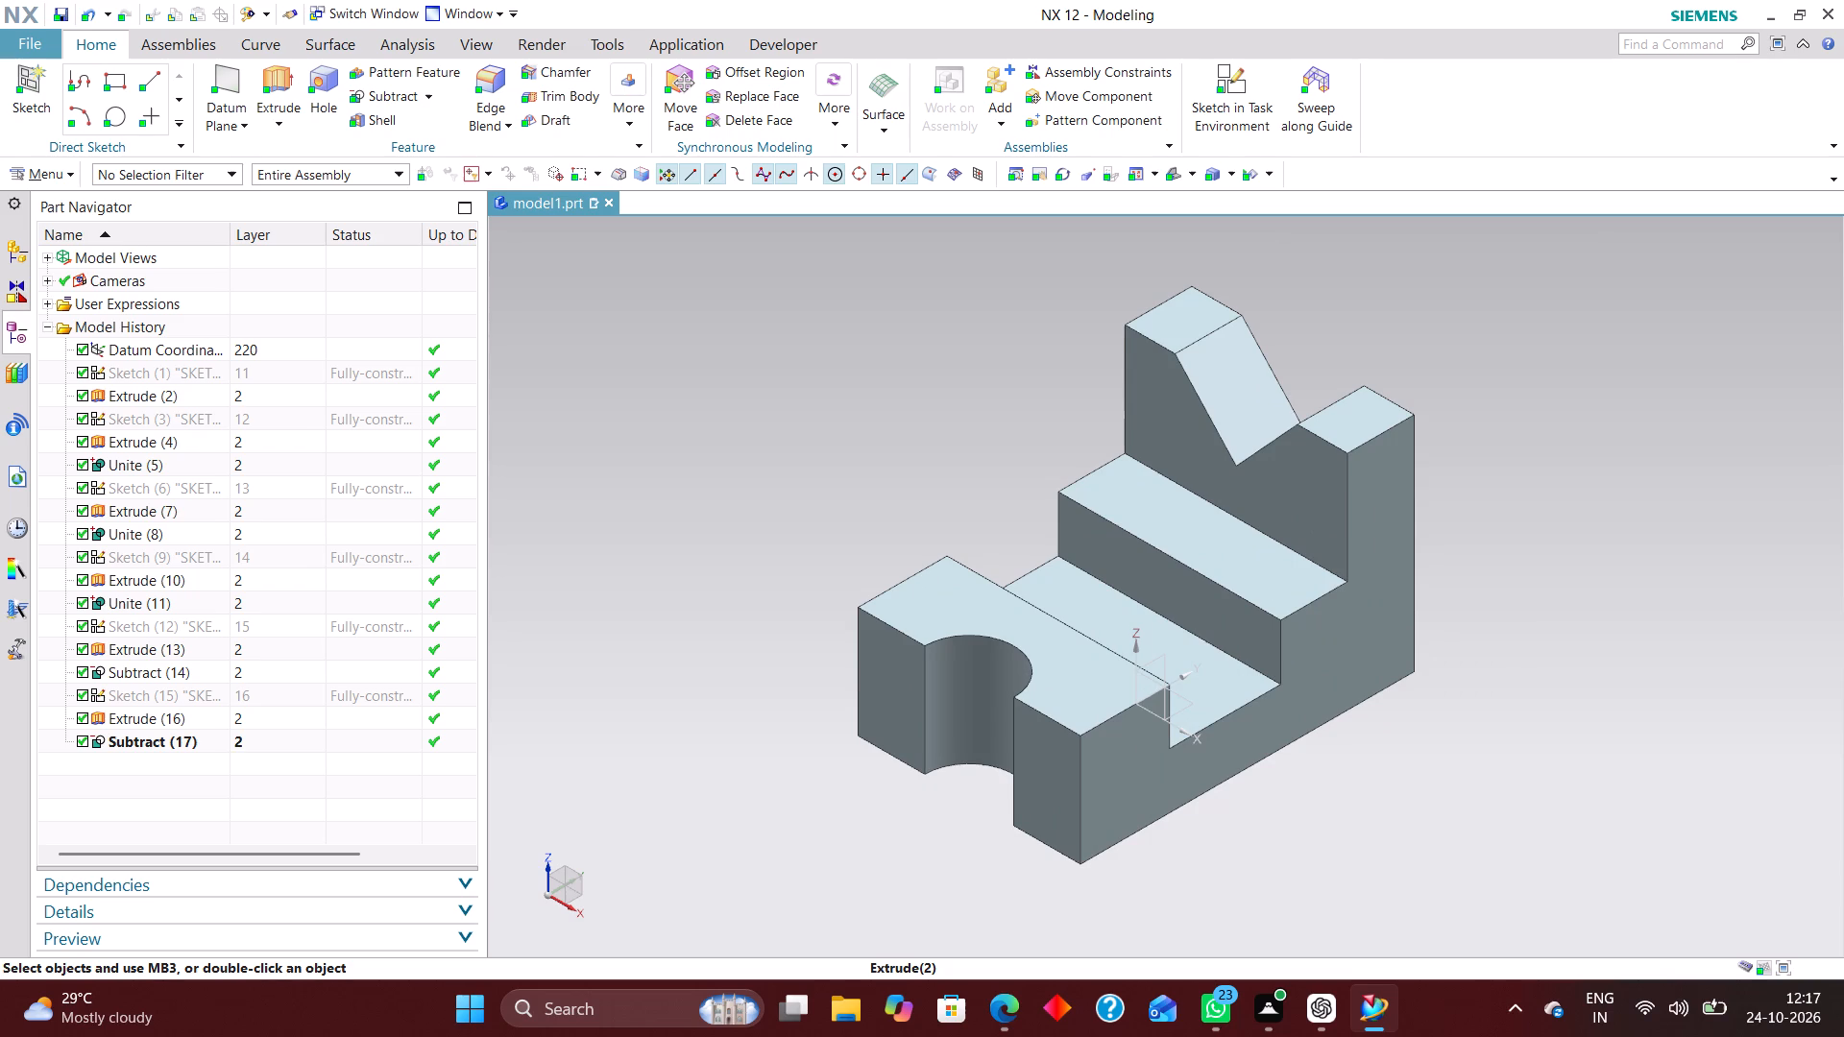
left_click(65, 170)
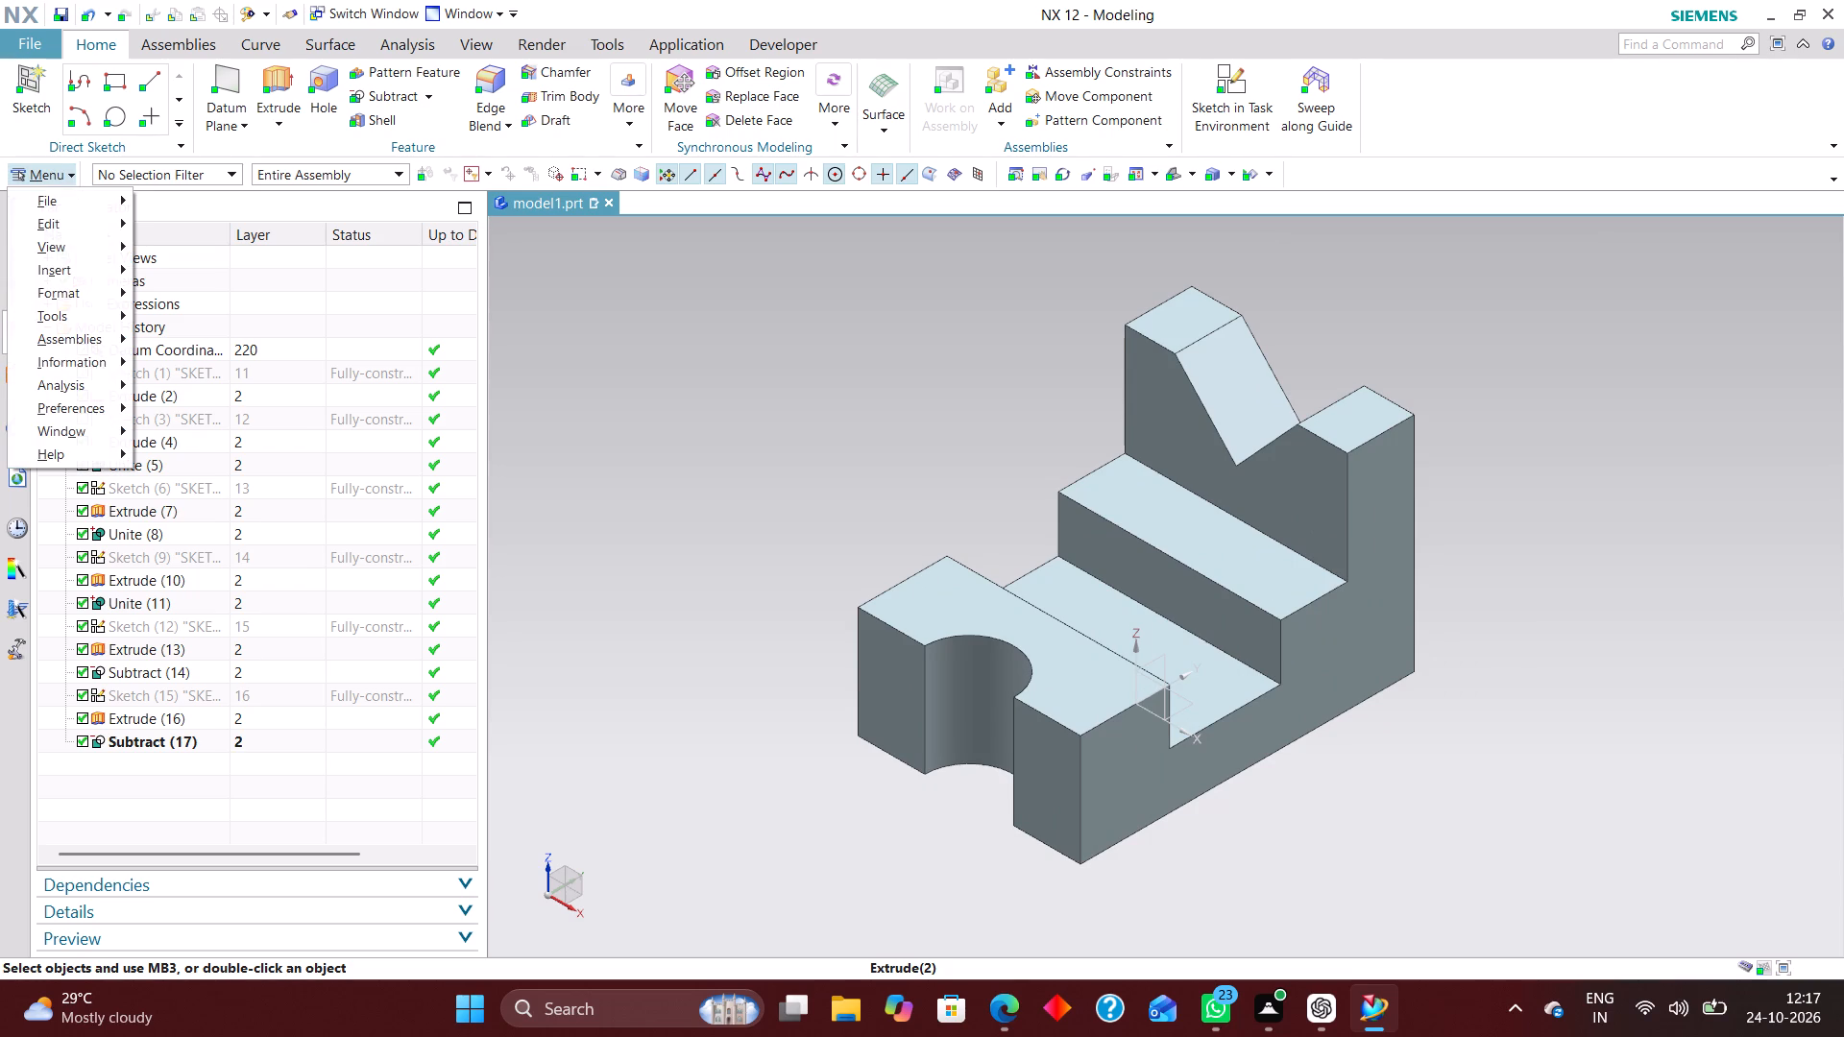
left_click(101, 308)
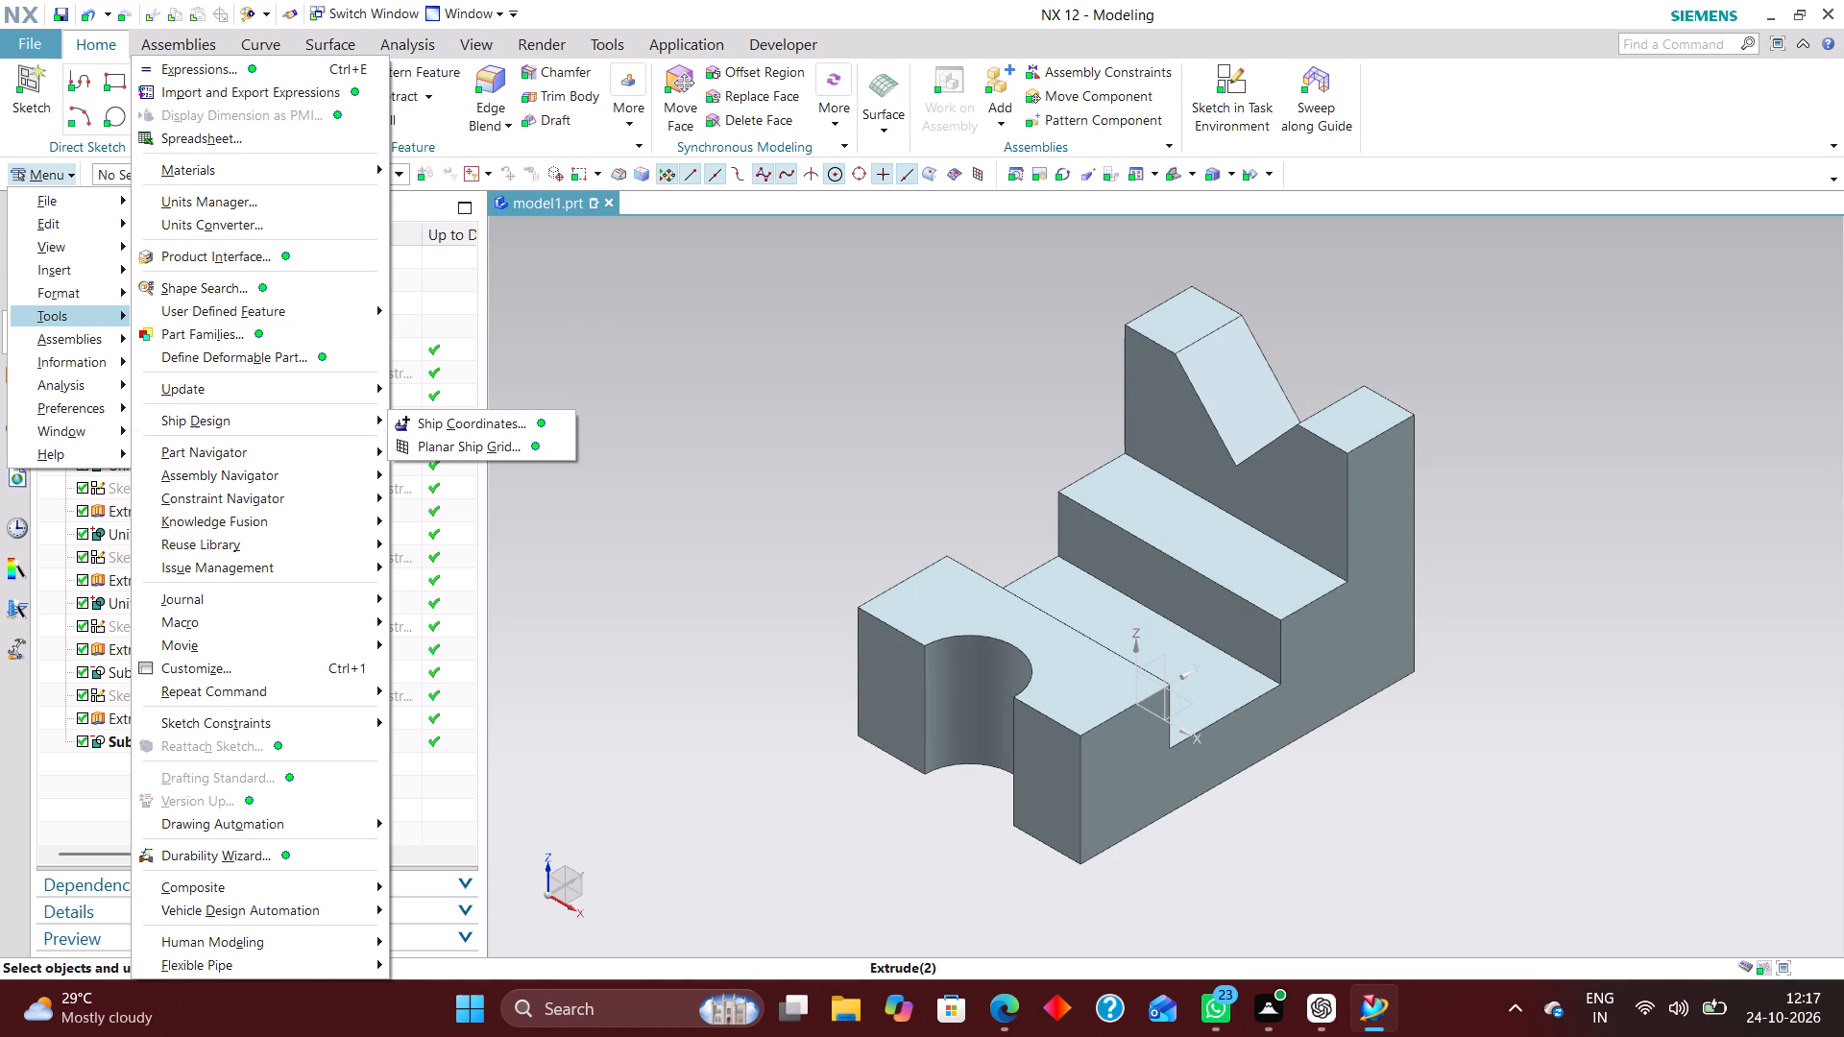
left_click(231, 198)
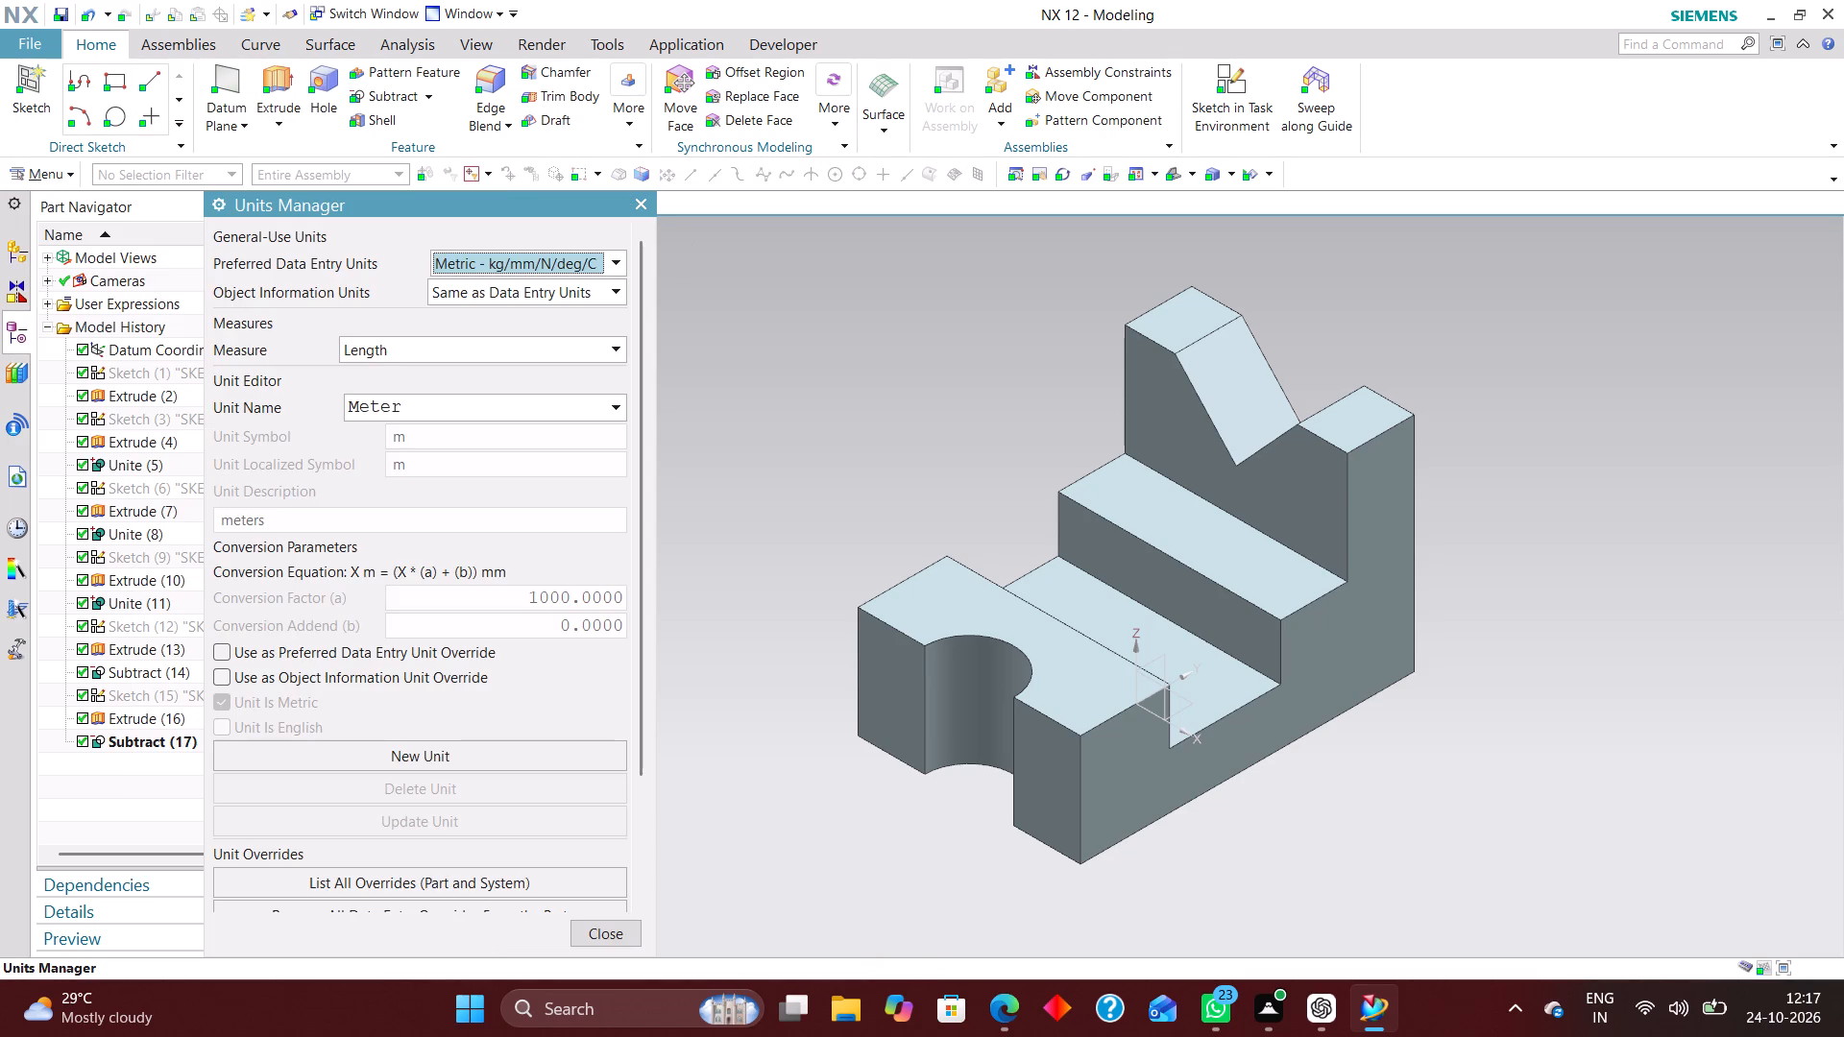
left_click(650, 201)
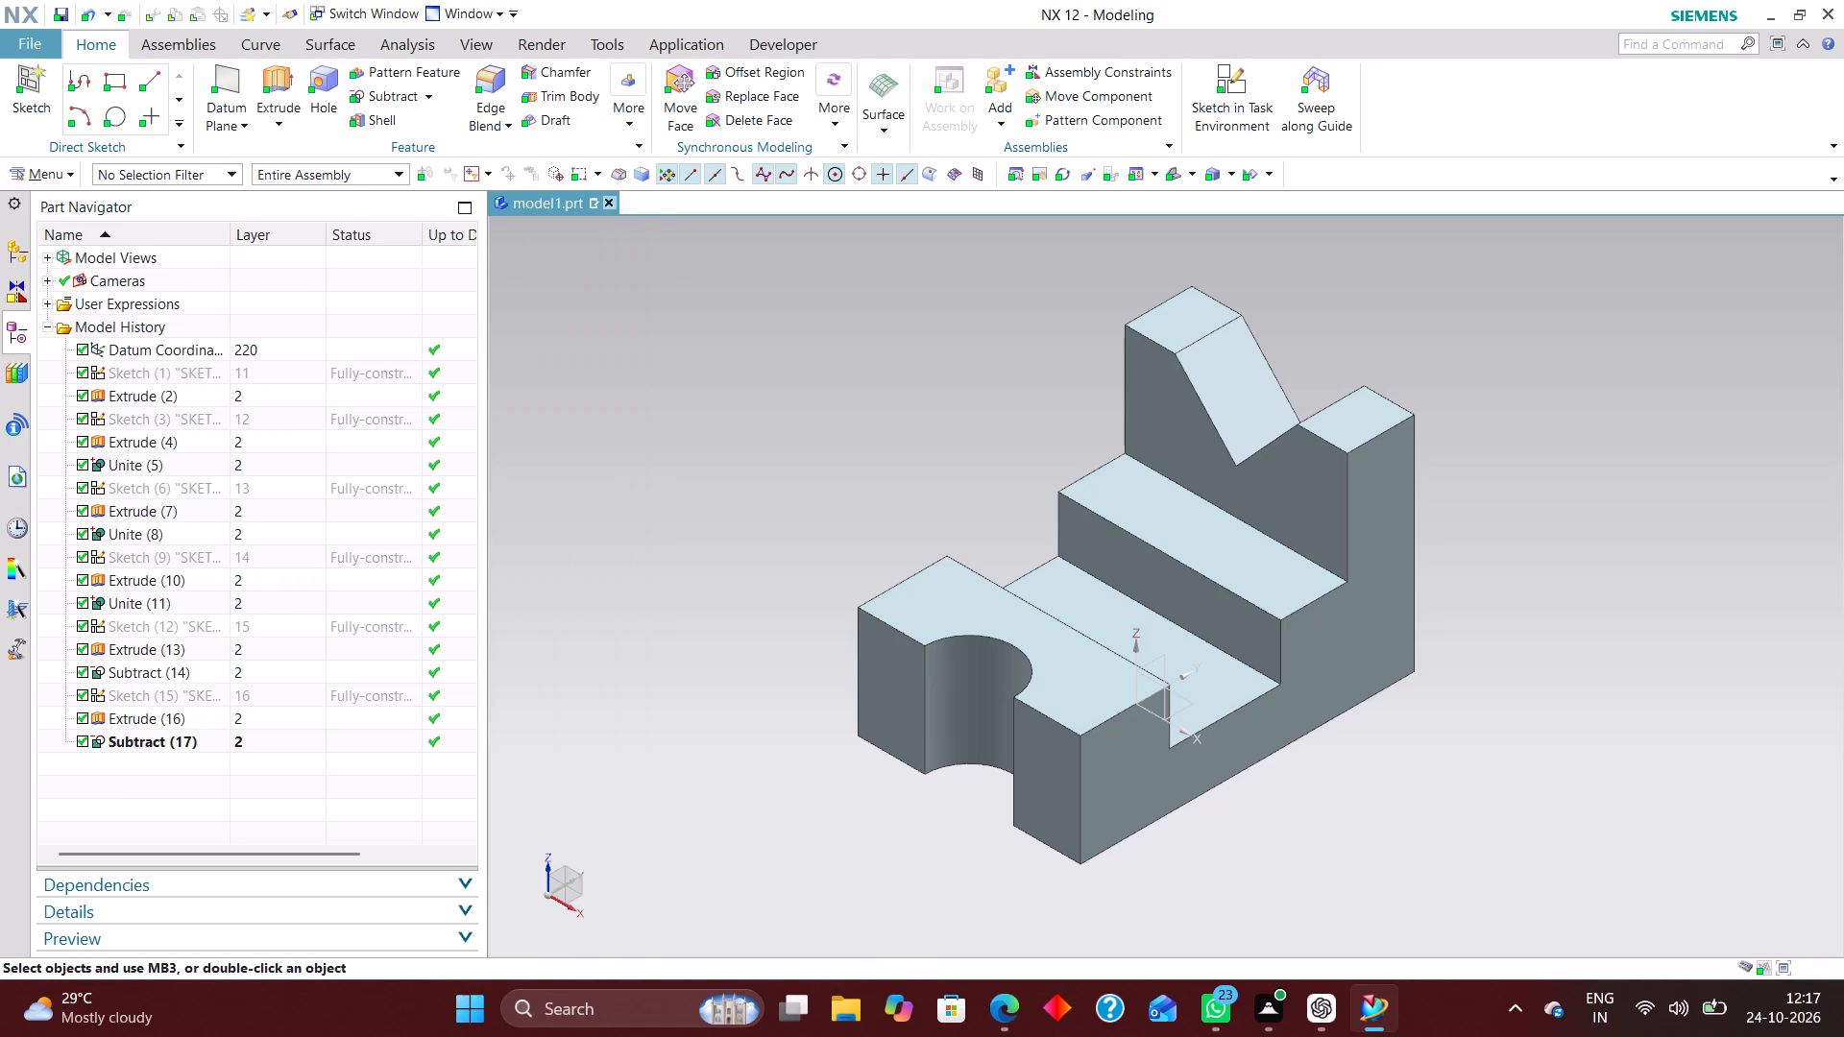
Assign the library material Aluminum_2014 to the solid body.
left_click(64, 166)
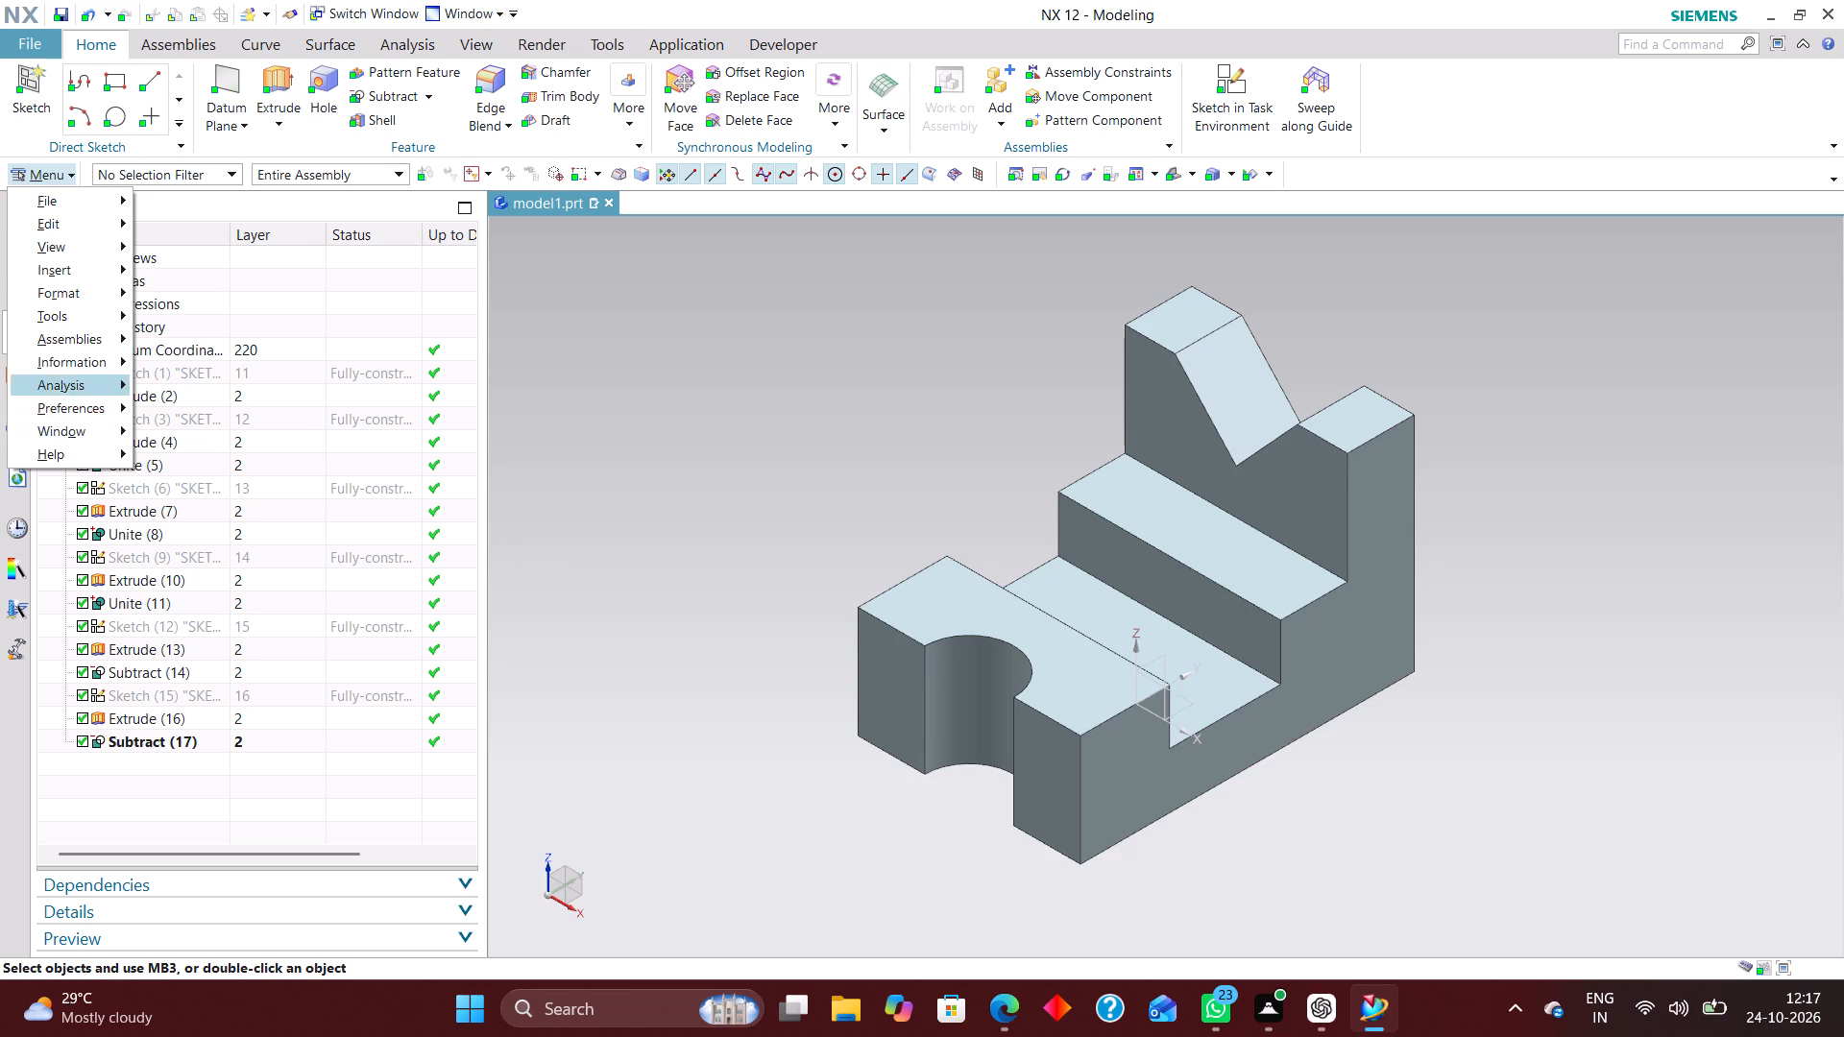
left_click(71, 313)
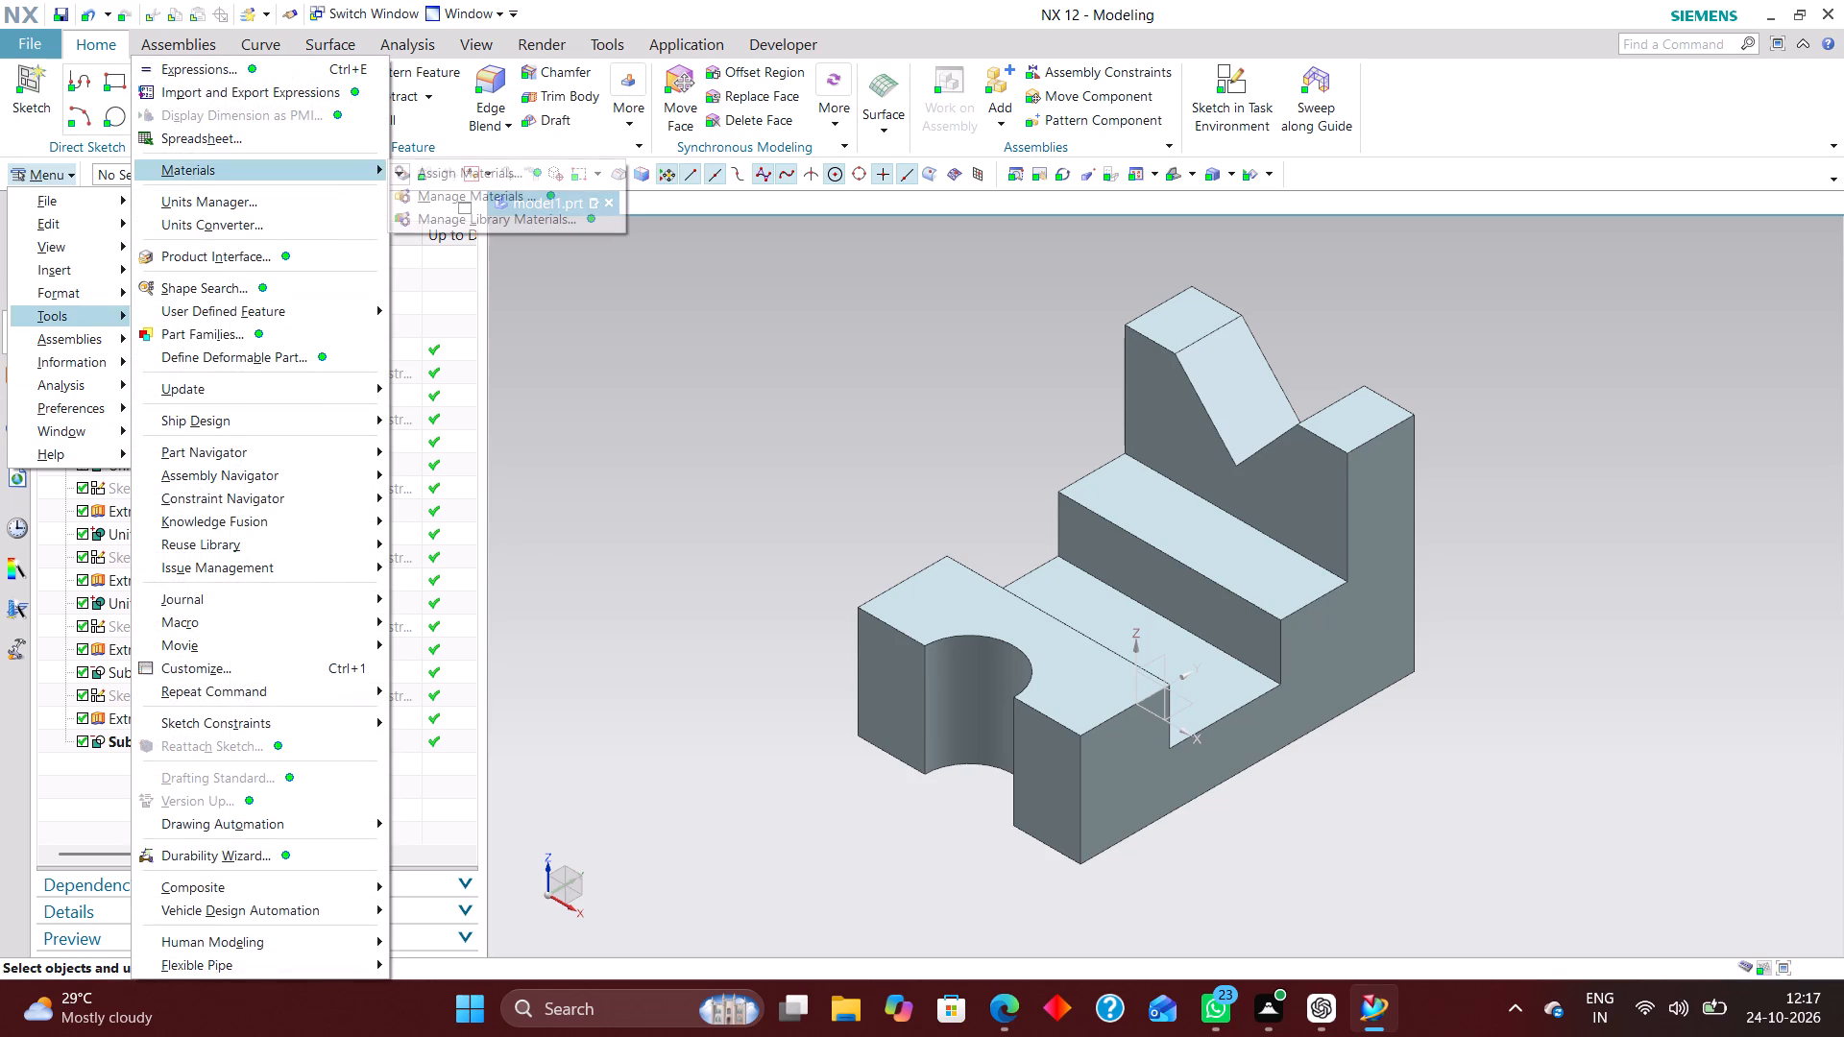
left_click(244, 170)
left_click(447, 182)
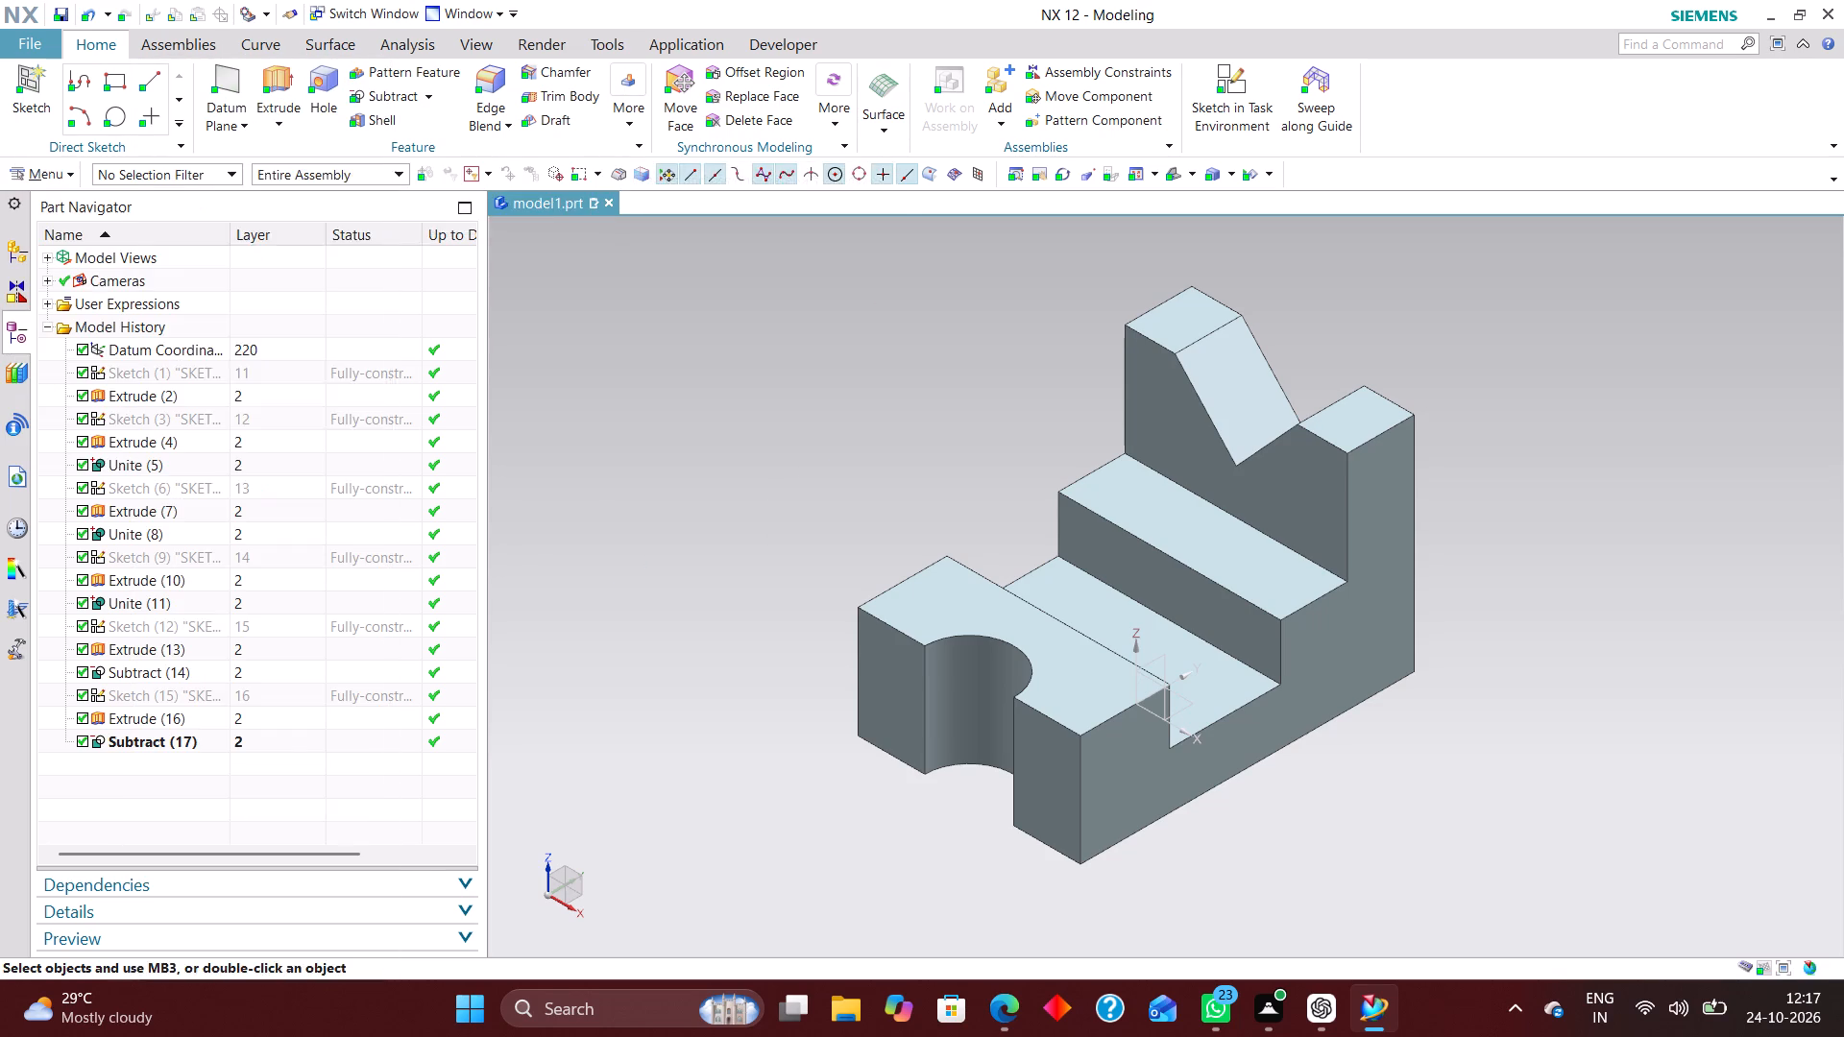
left_click(983, 706)
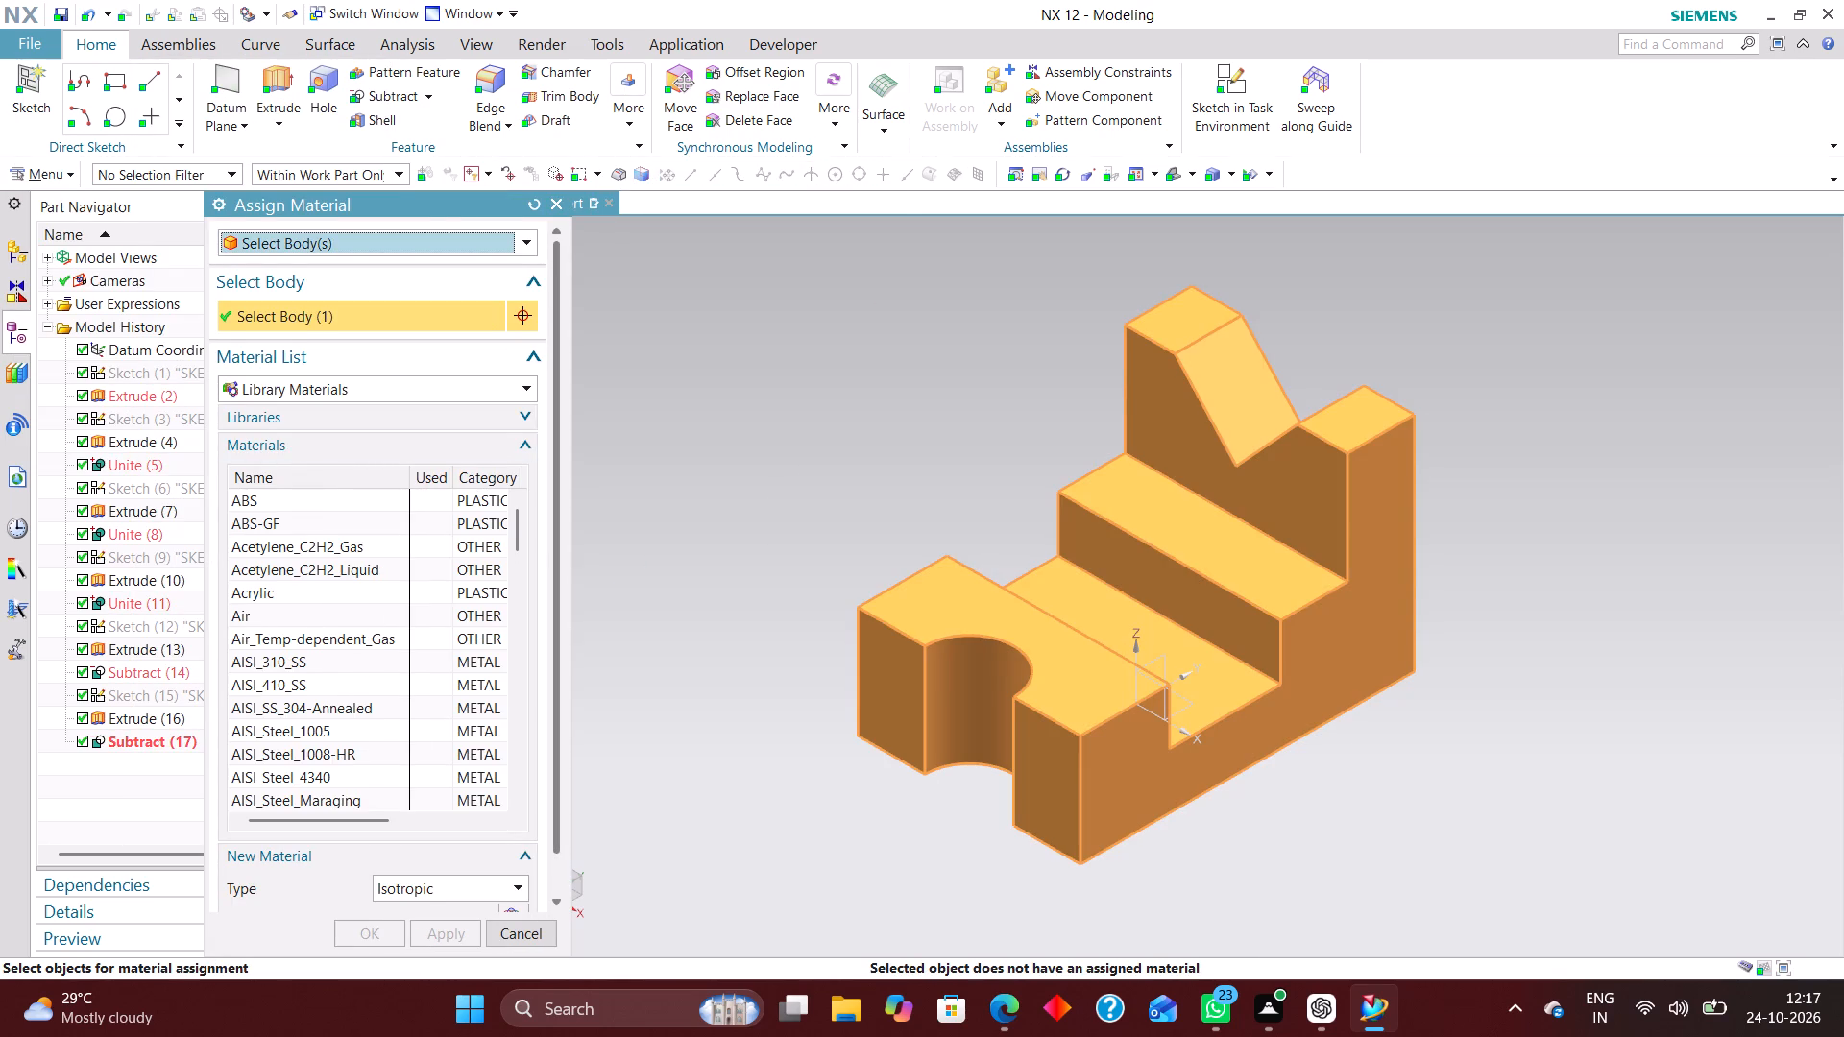
scroll(301, 646, "down", 5)
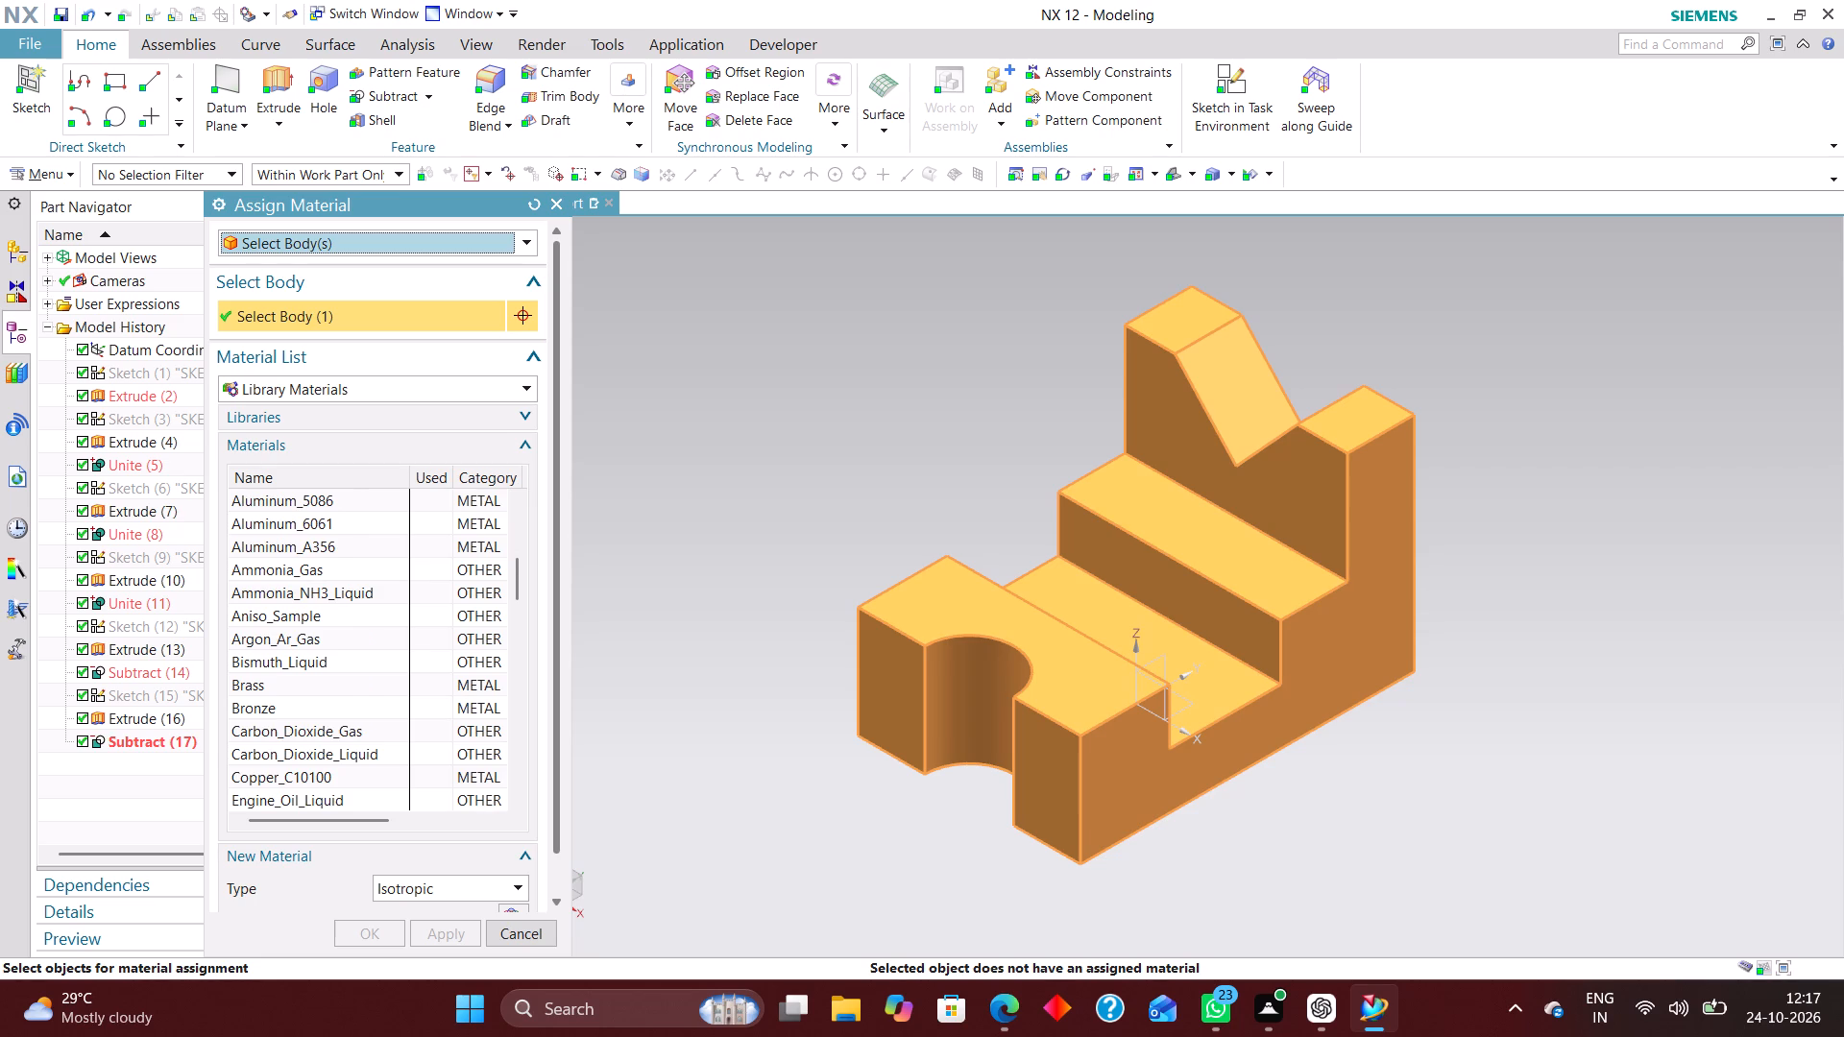
scroll(283, 682, "down", 1)
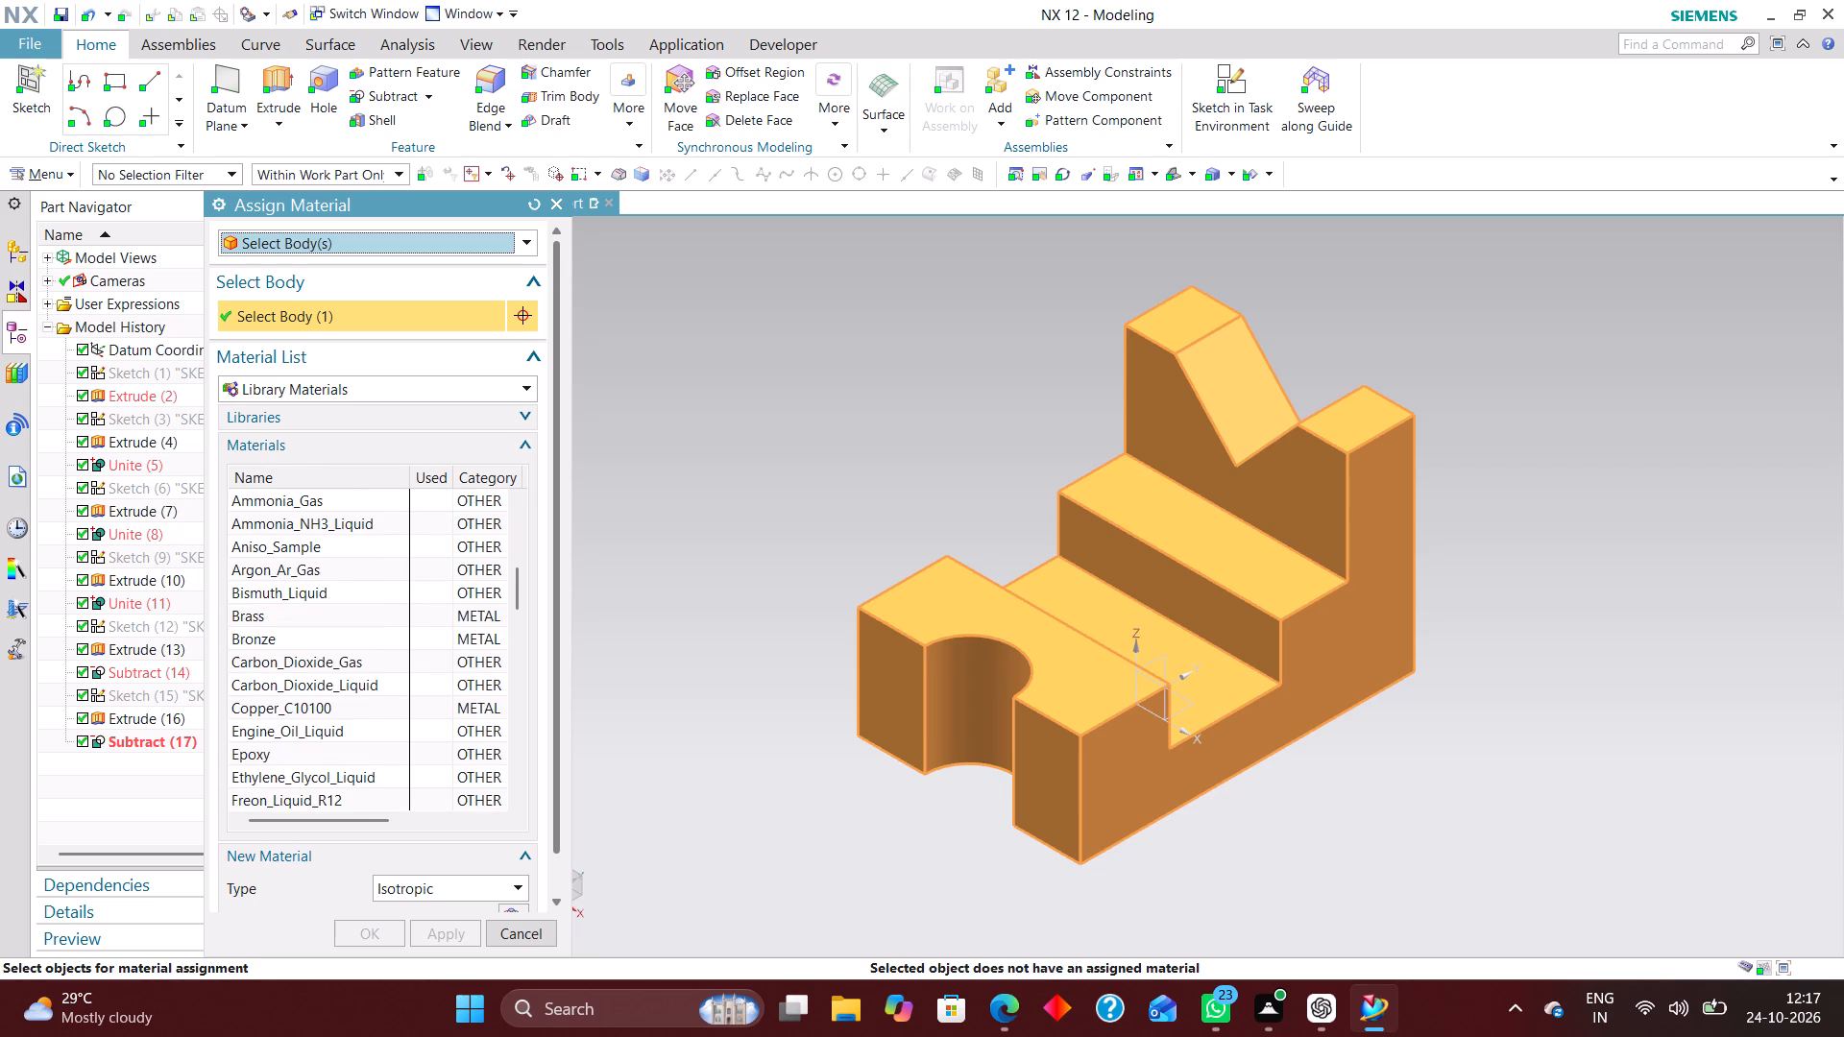
scroll(283, 682, "down", 2)
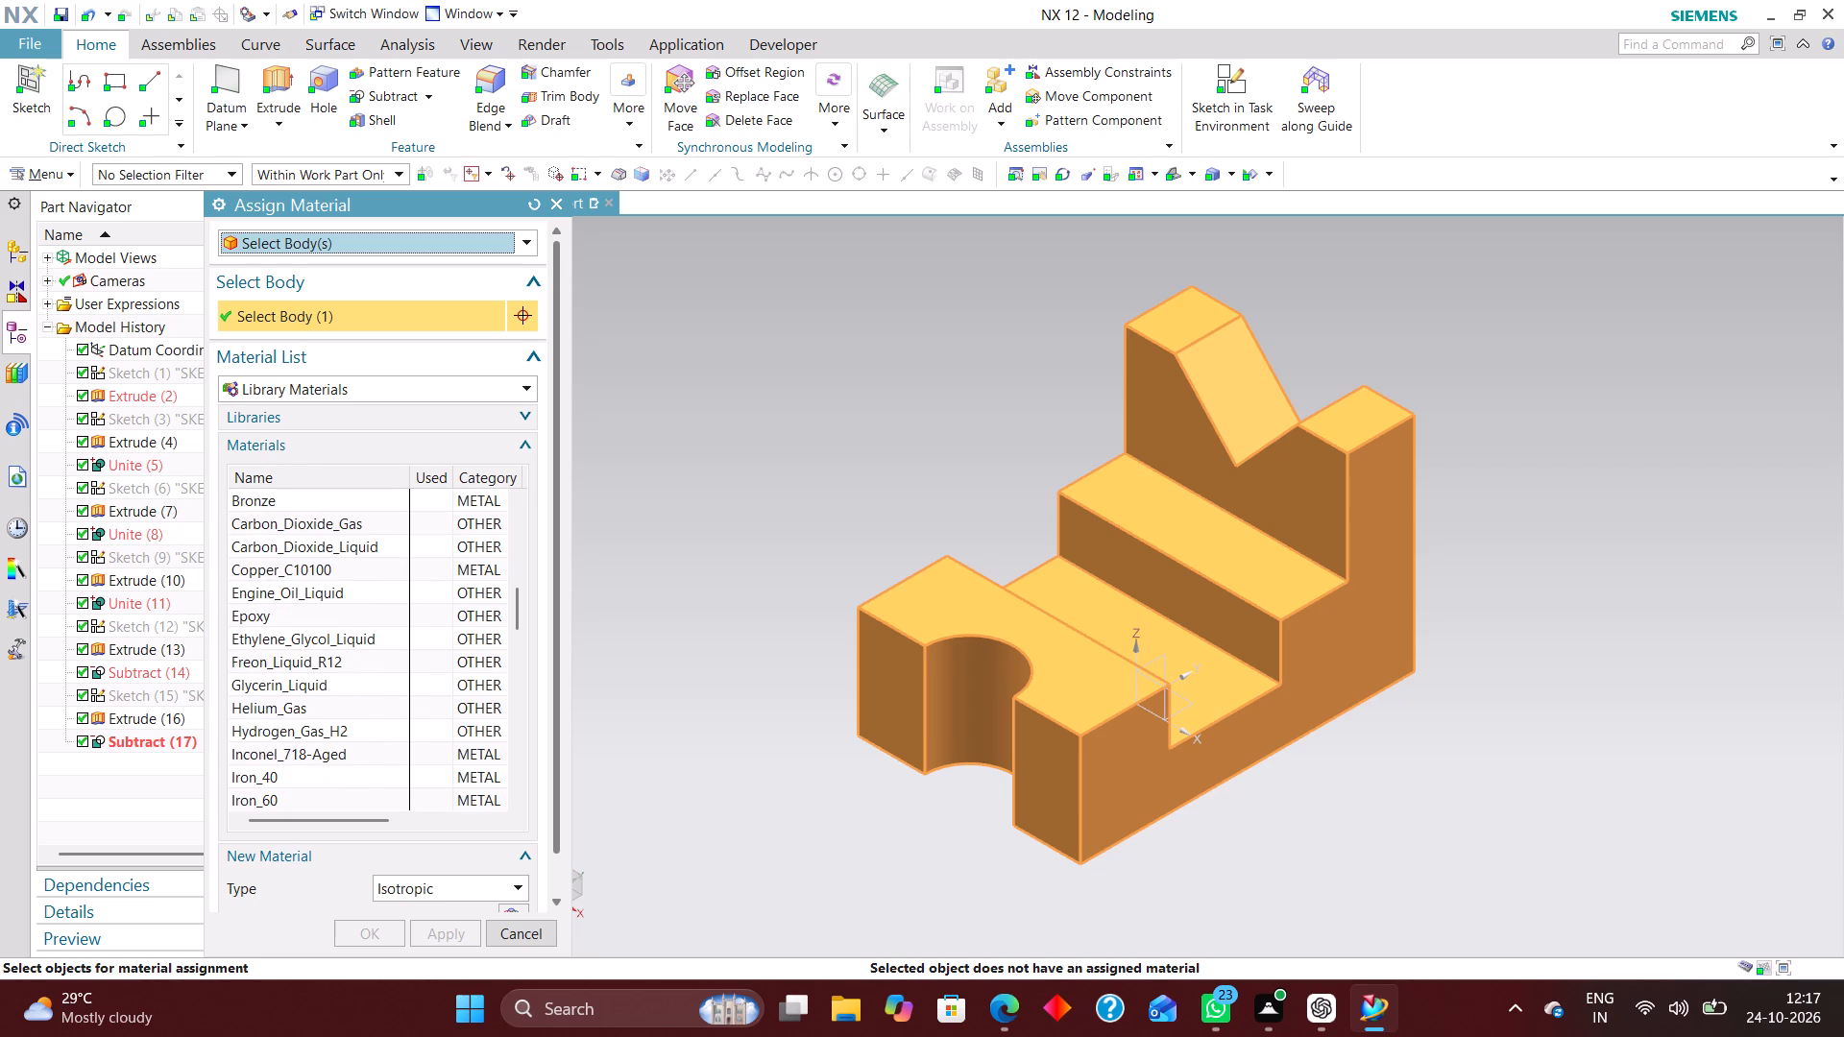
scroll(317, 661, "up", 1)
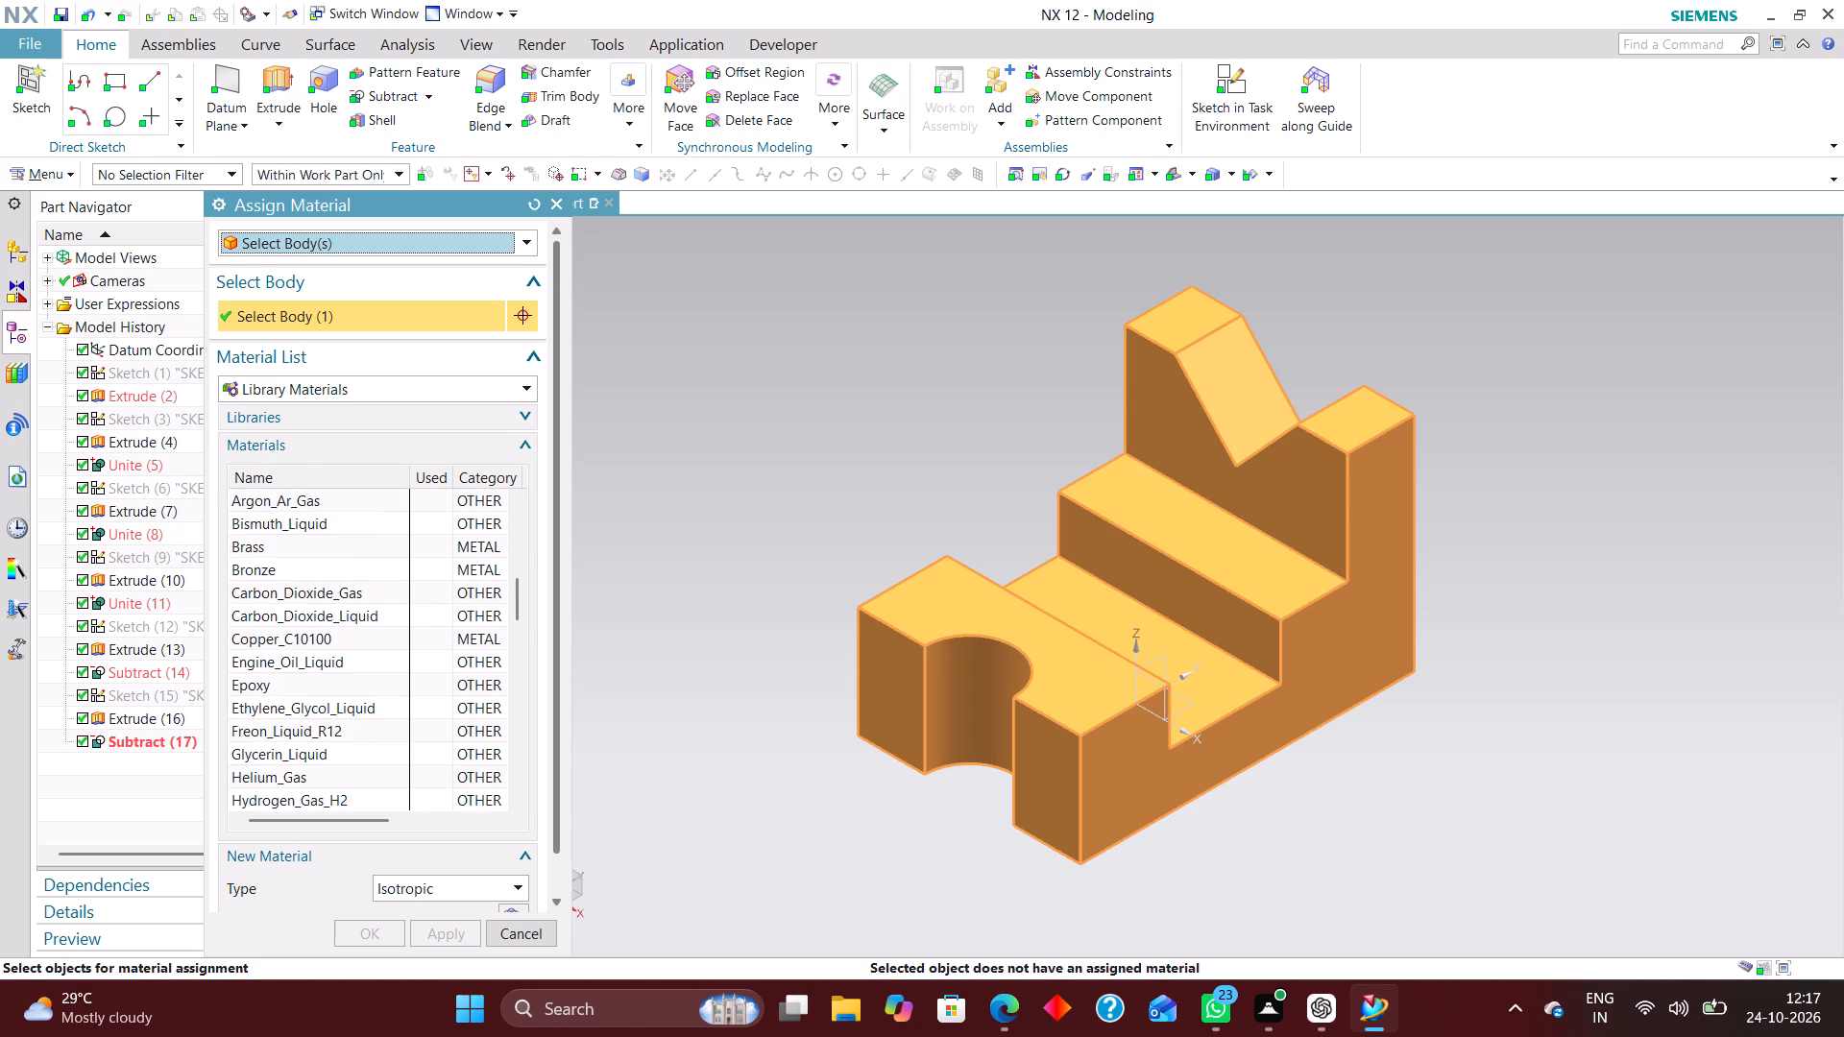
scroll(294, 657, "up", 3)
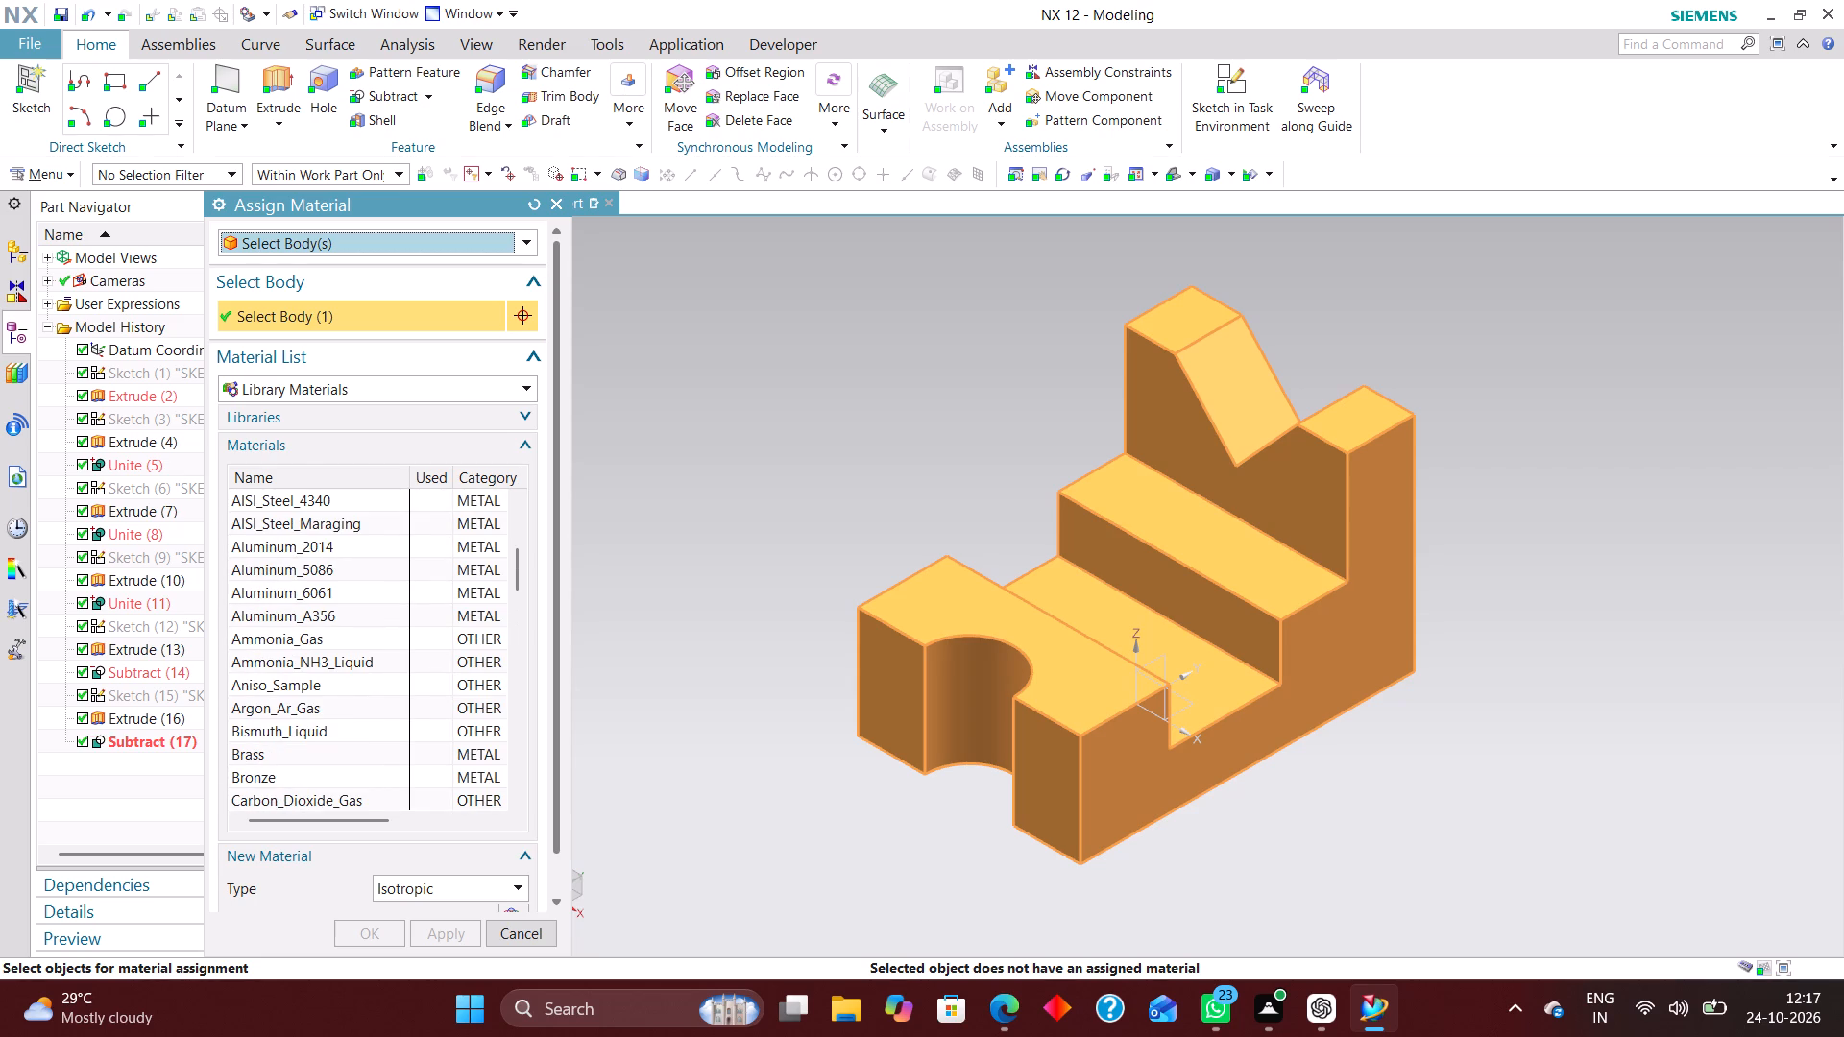
left_click(341, 546)
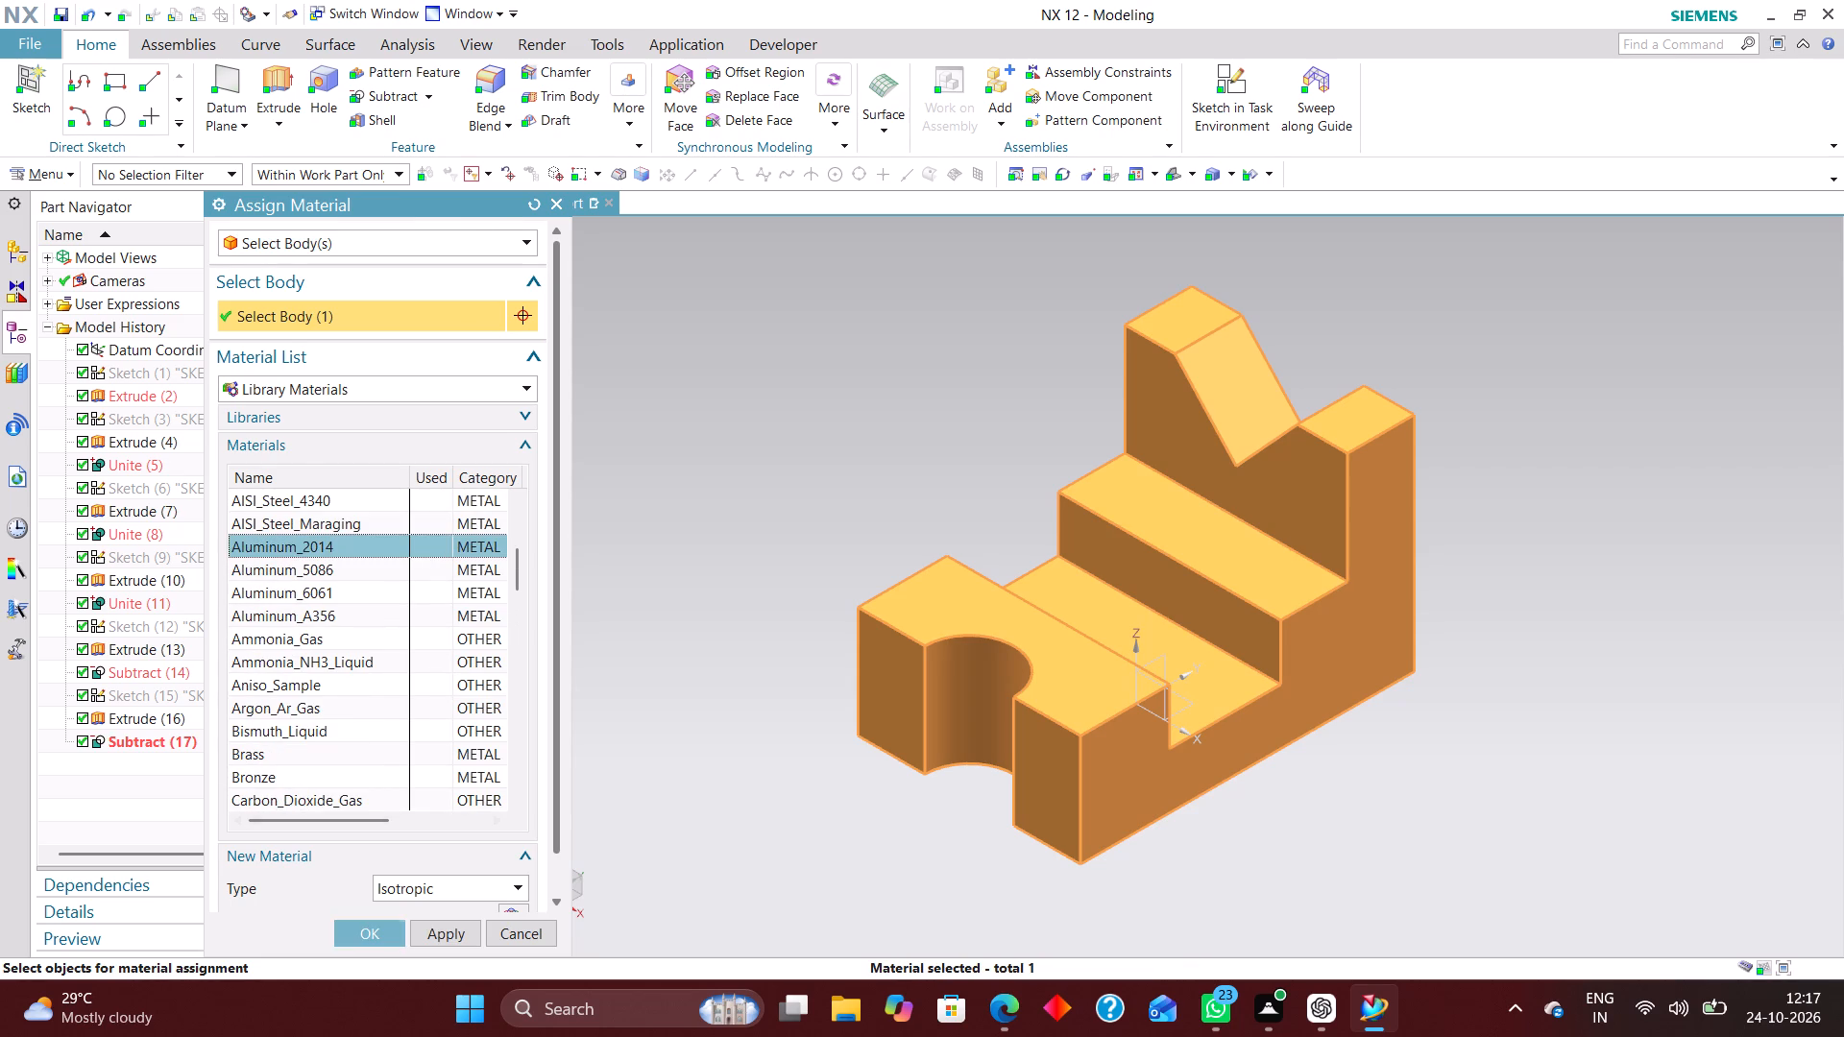
left_click(376, 930)
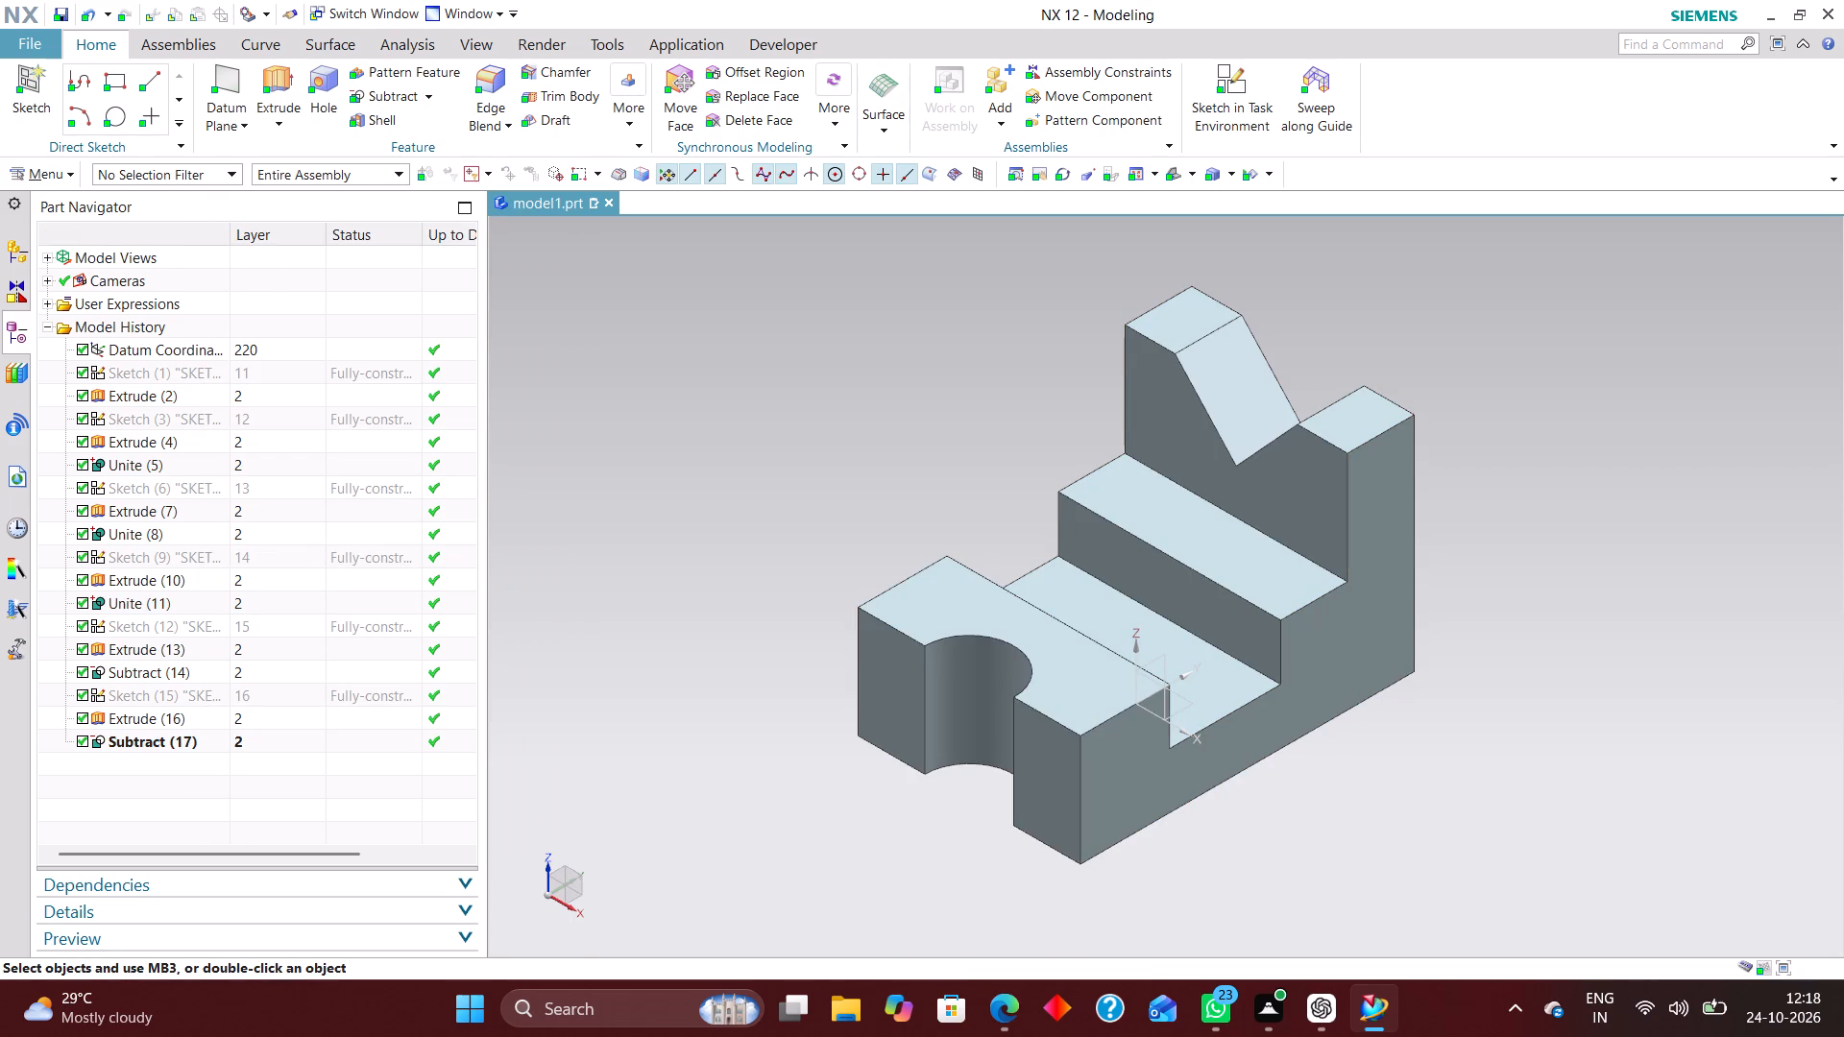
Enable updating the weight data on save in the displayed part properties and update the weight data now.
left_click(60, 171)
left_click(68, 194)
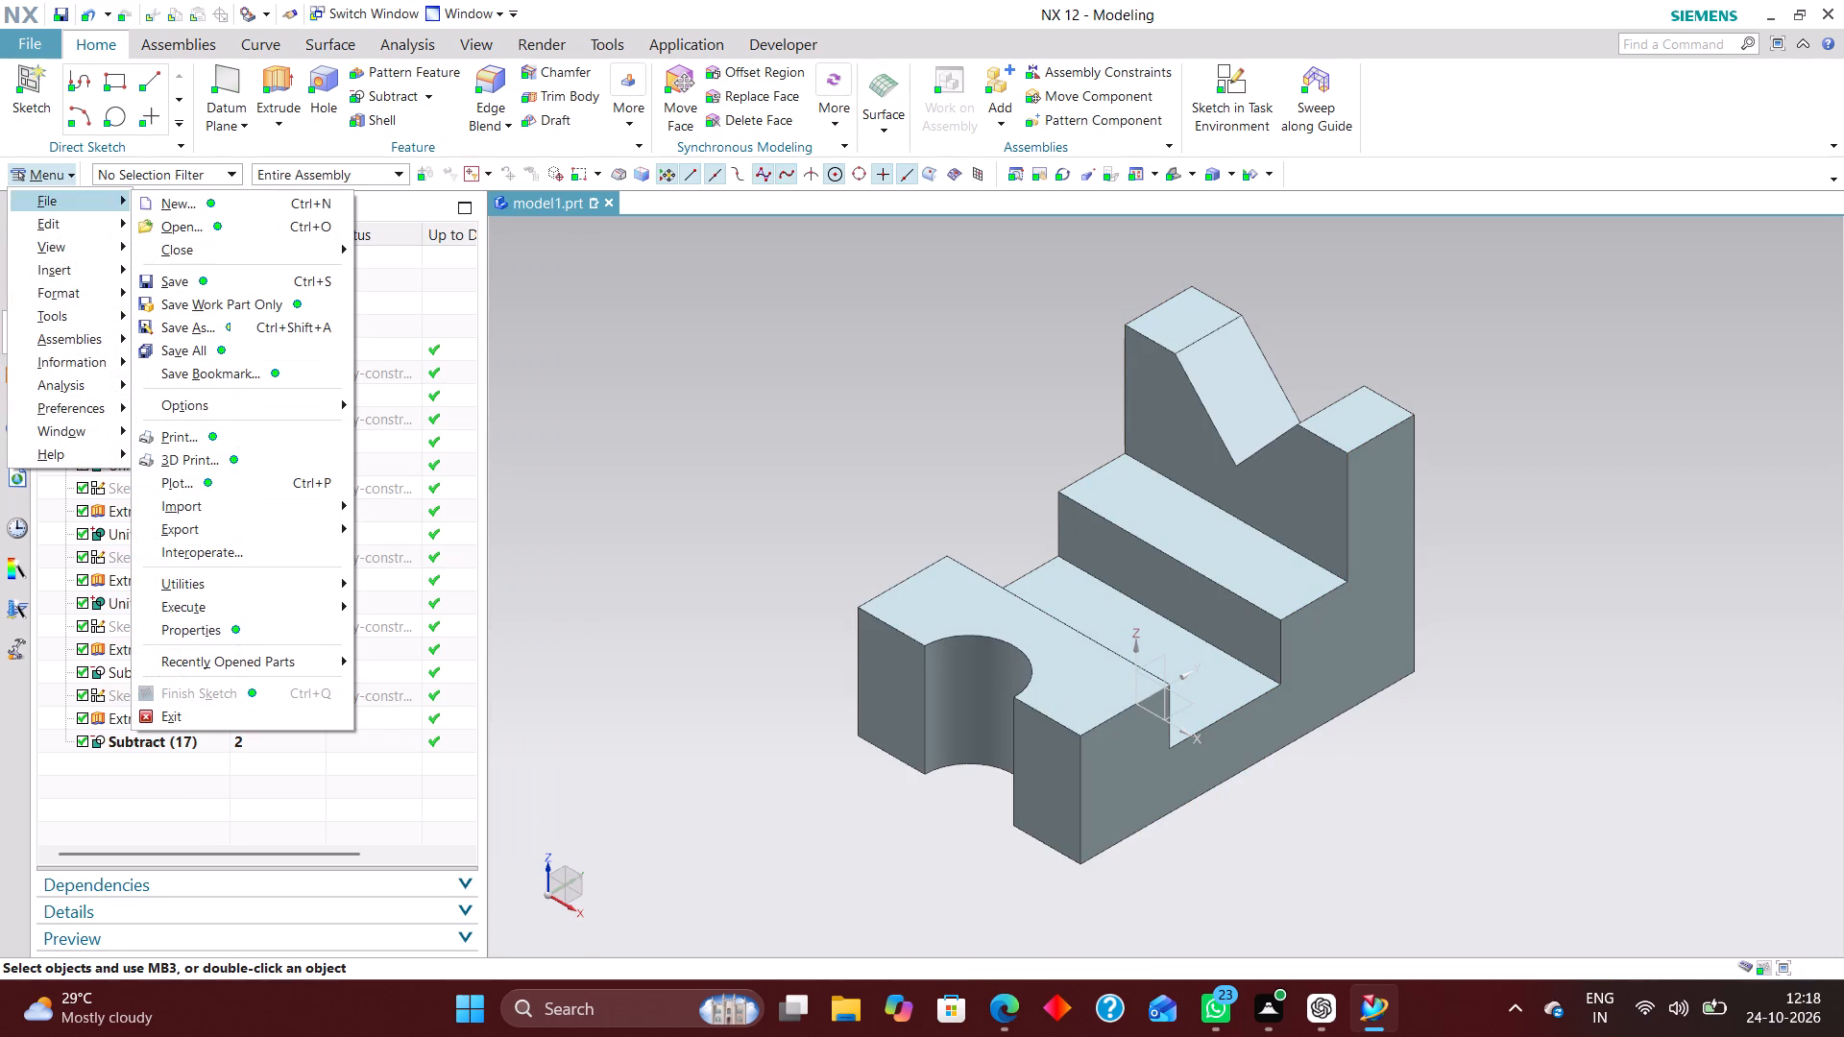
left_click(239, 619)
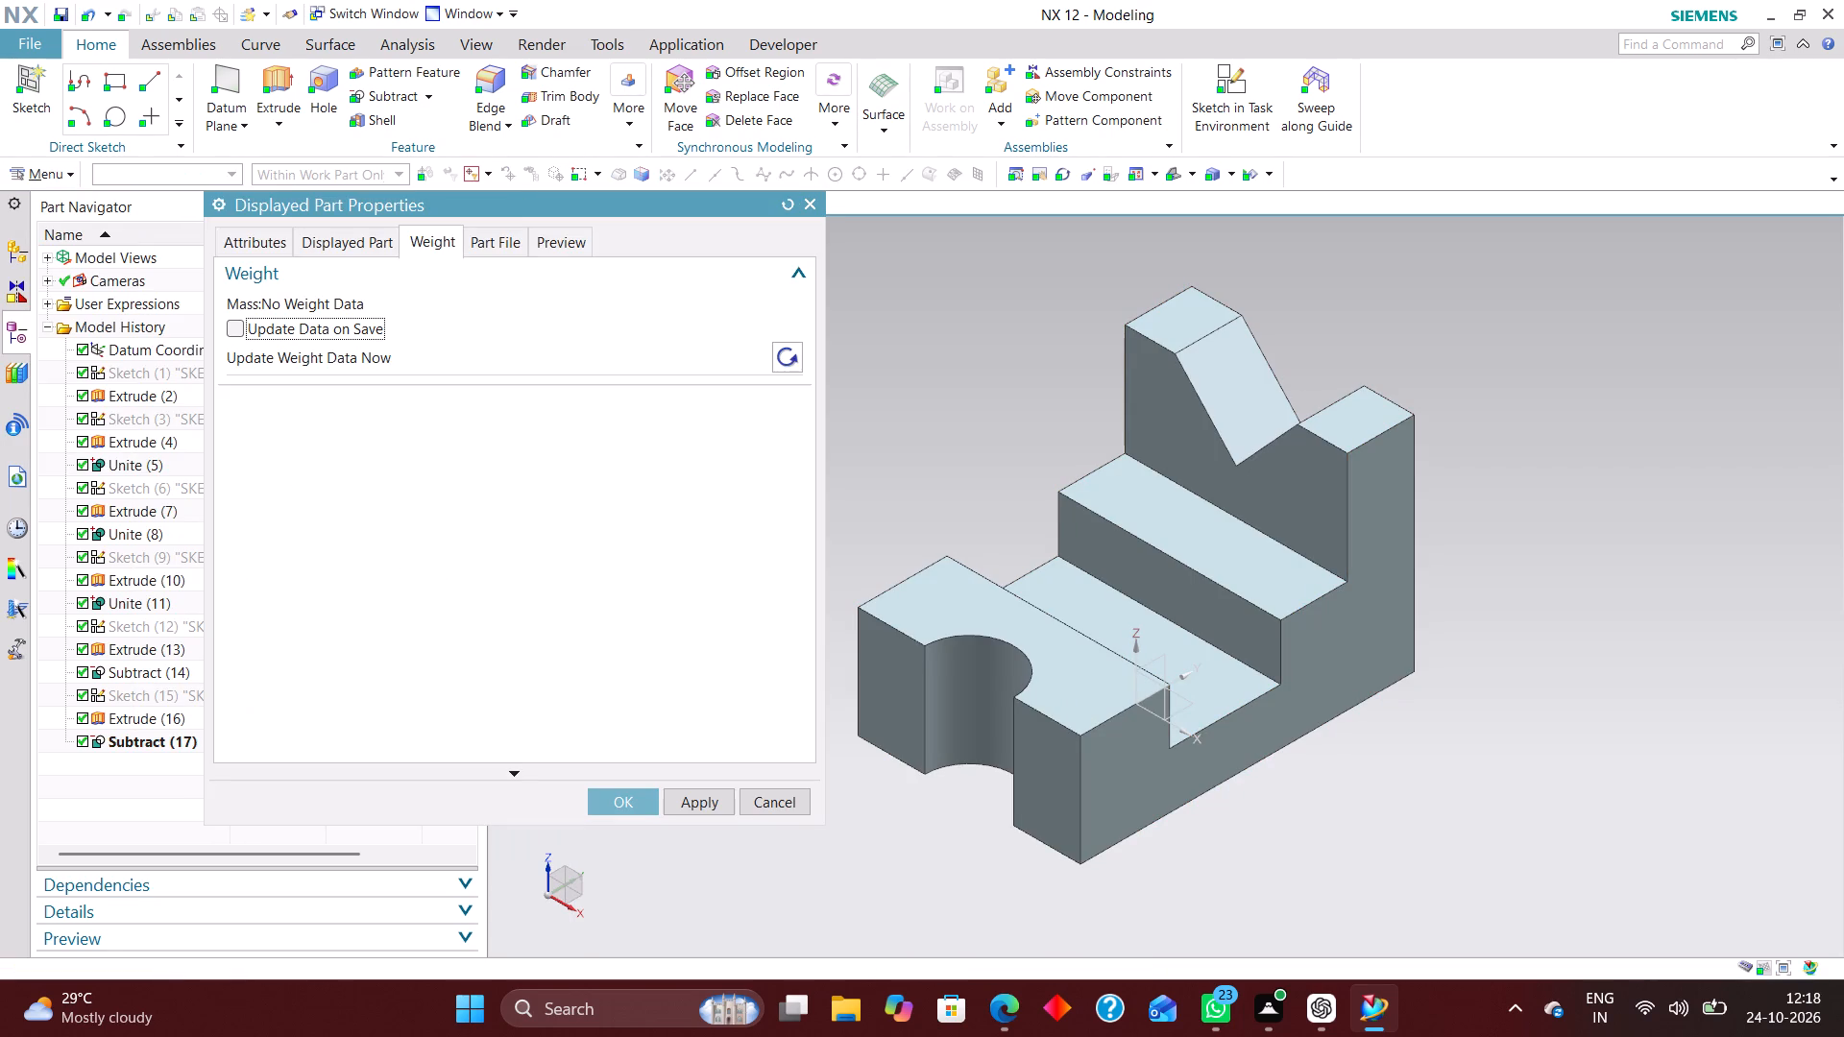
left_click(225, 321)
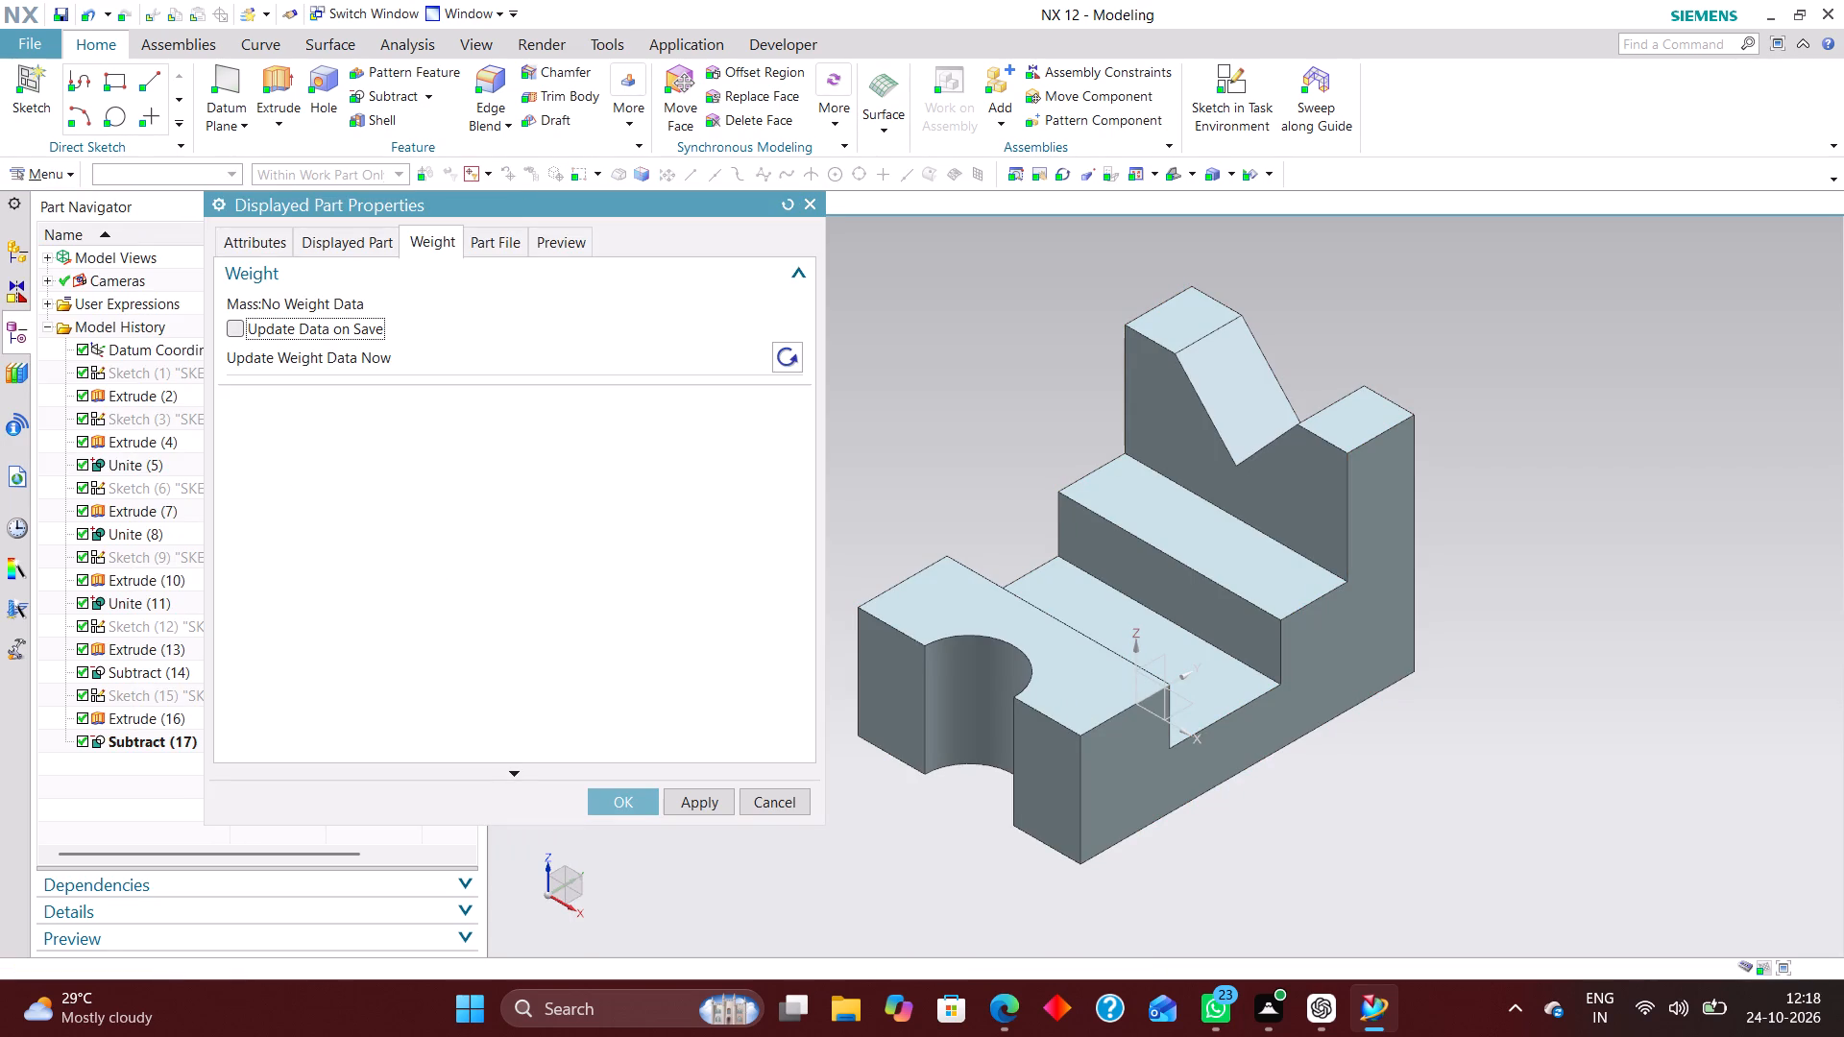
left_click(236, 323)
left_click(786, 355)
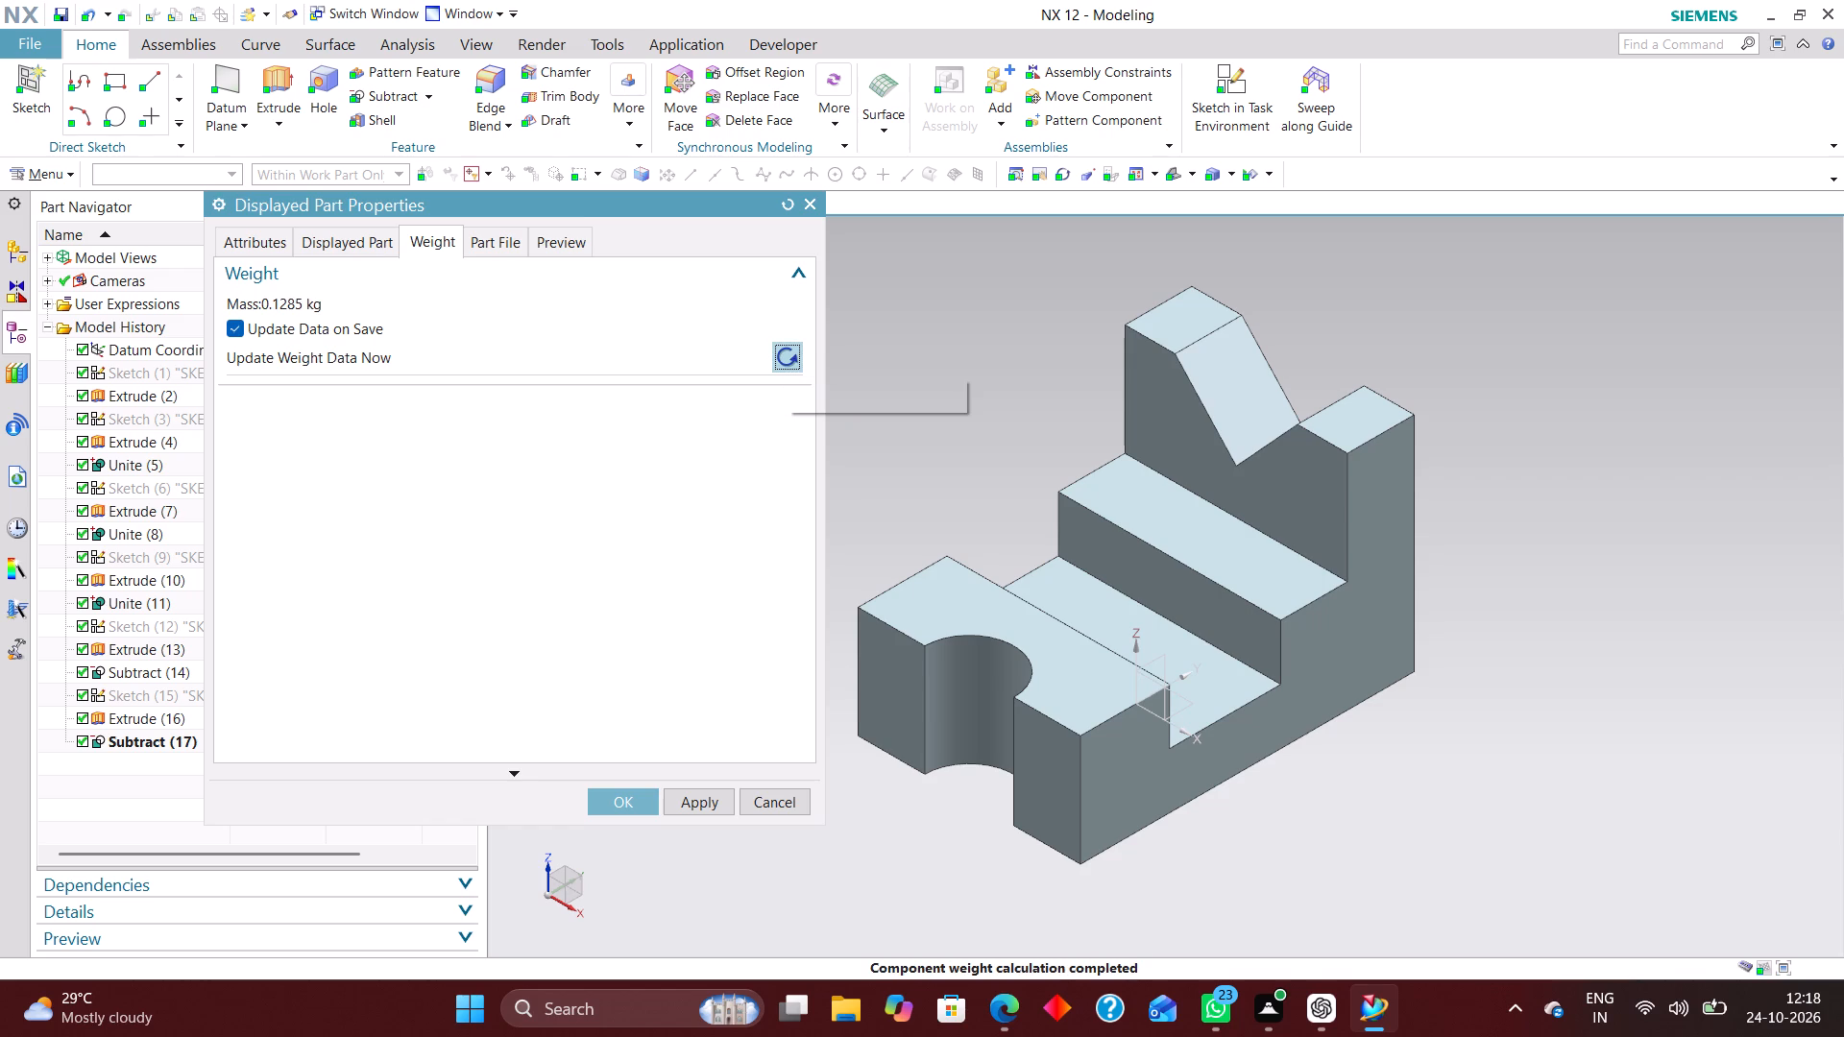
left_click(632, 798)
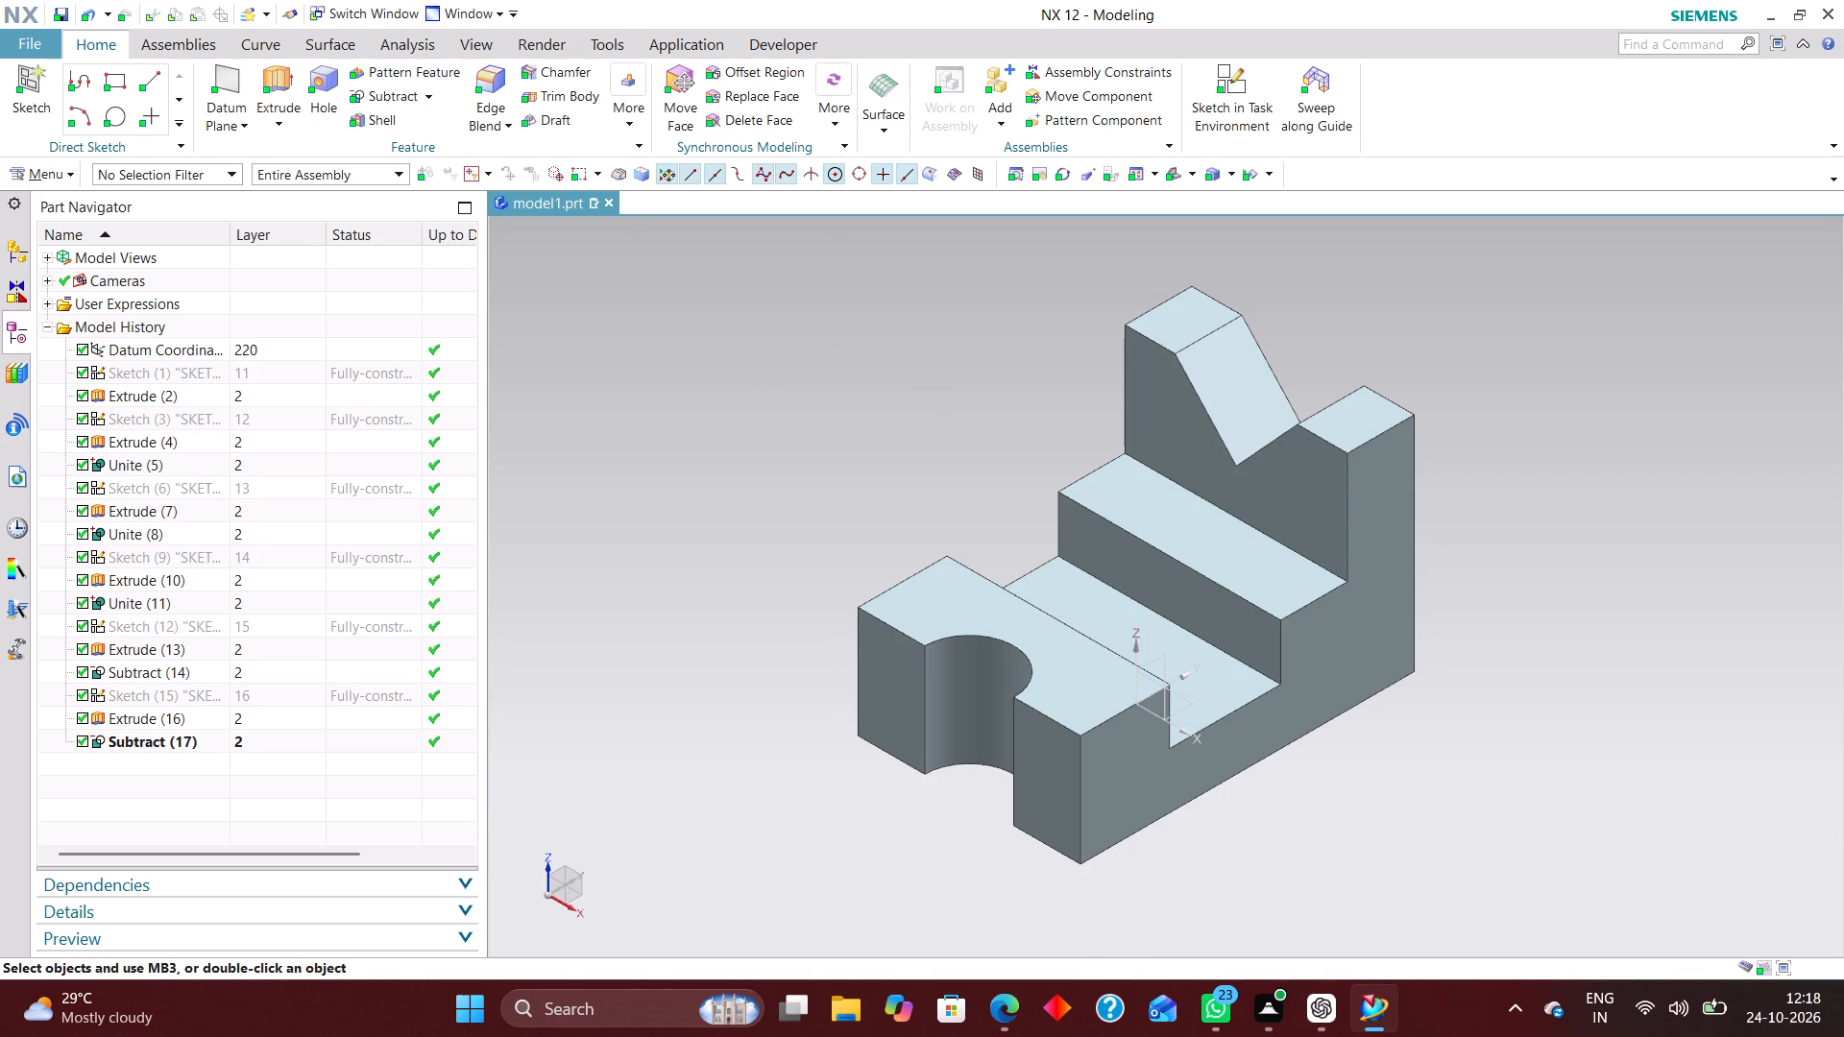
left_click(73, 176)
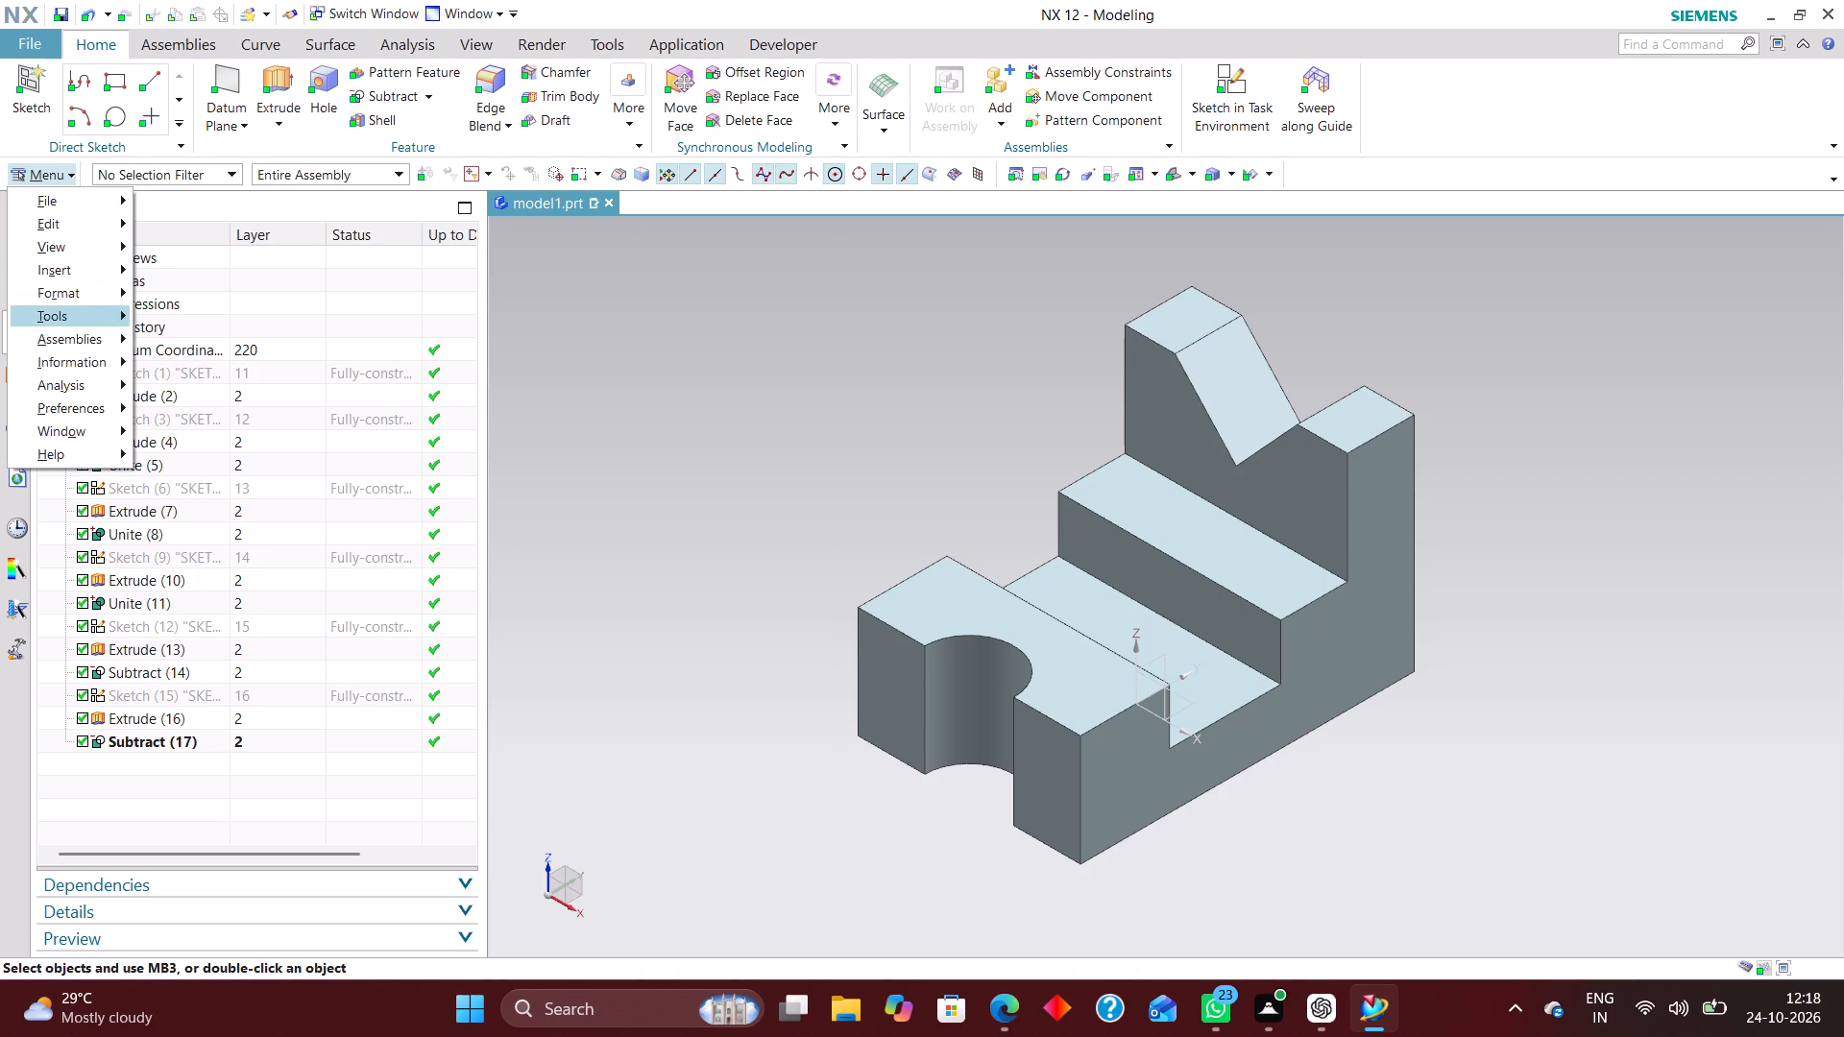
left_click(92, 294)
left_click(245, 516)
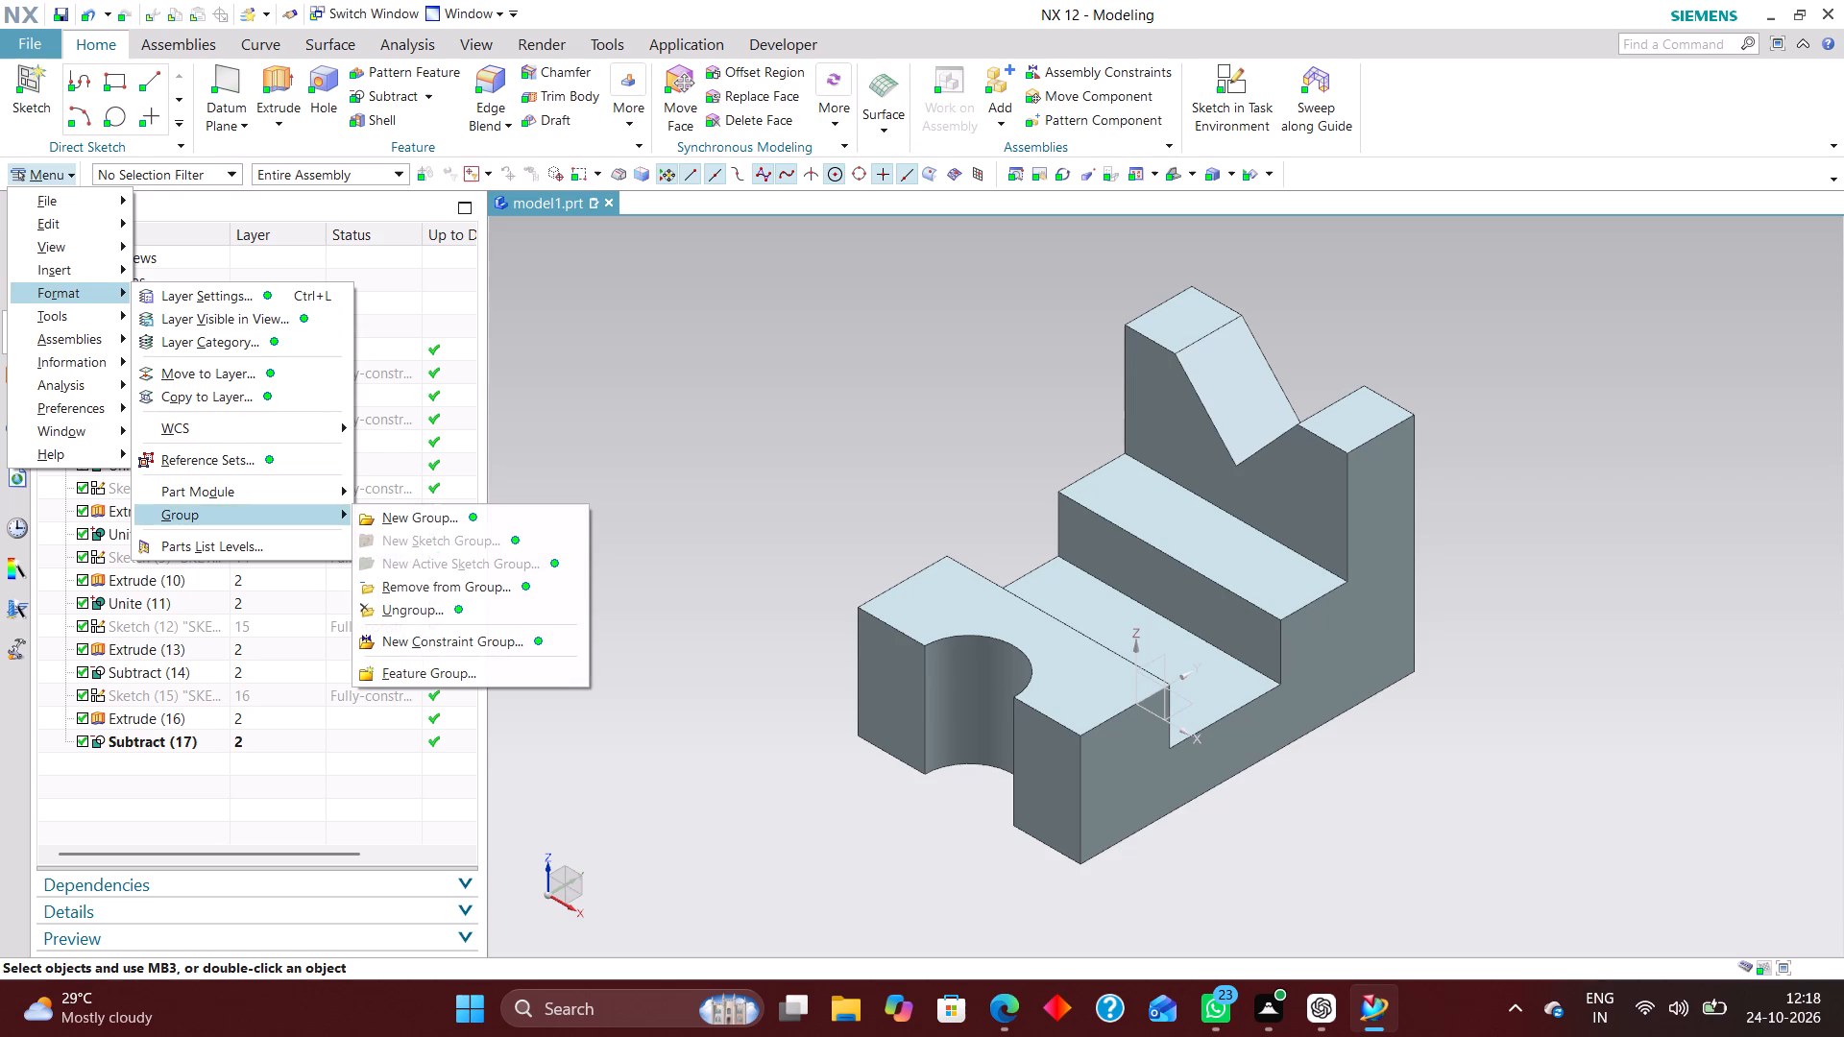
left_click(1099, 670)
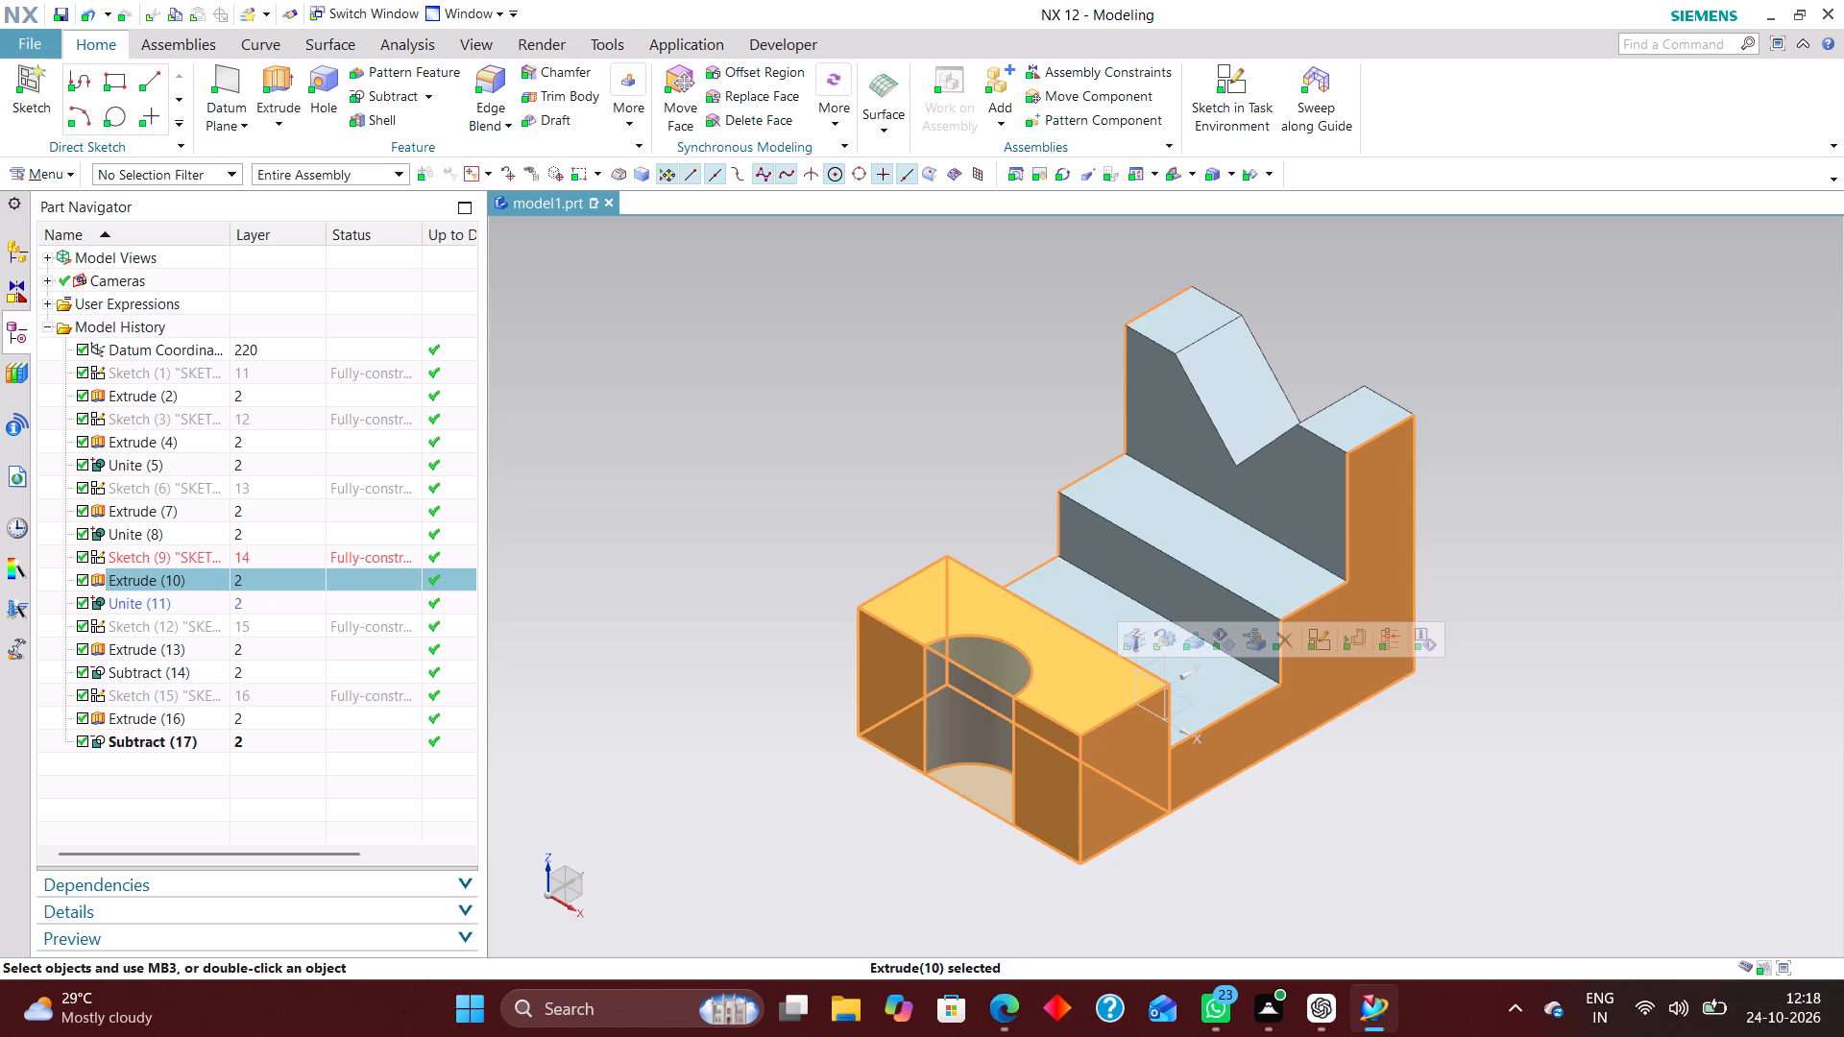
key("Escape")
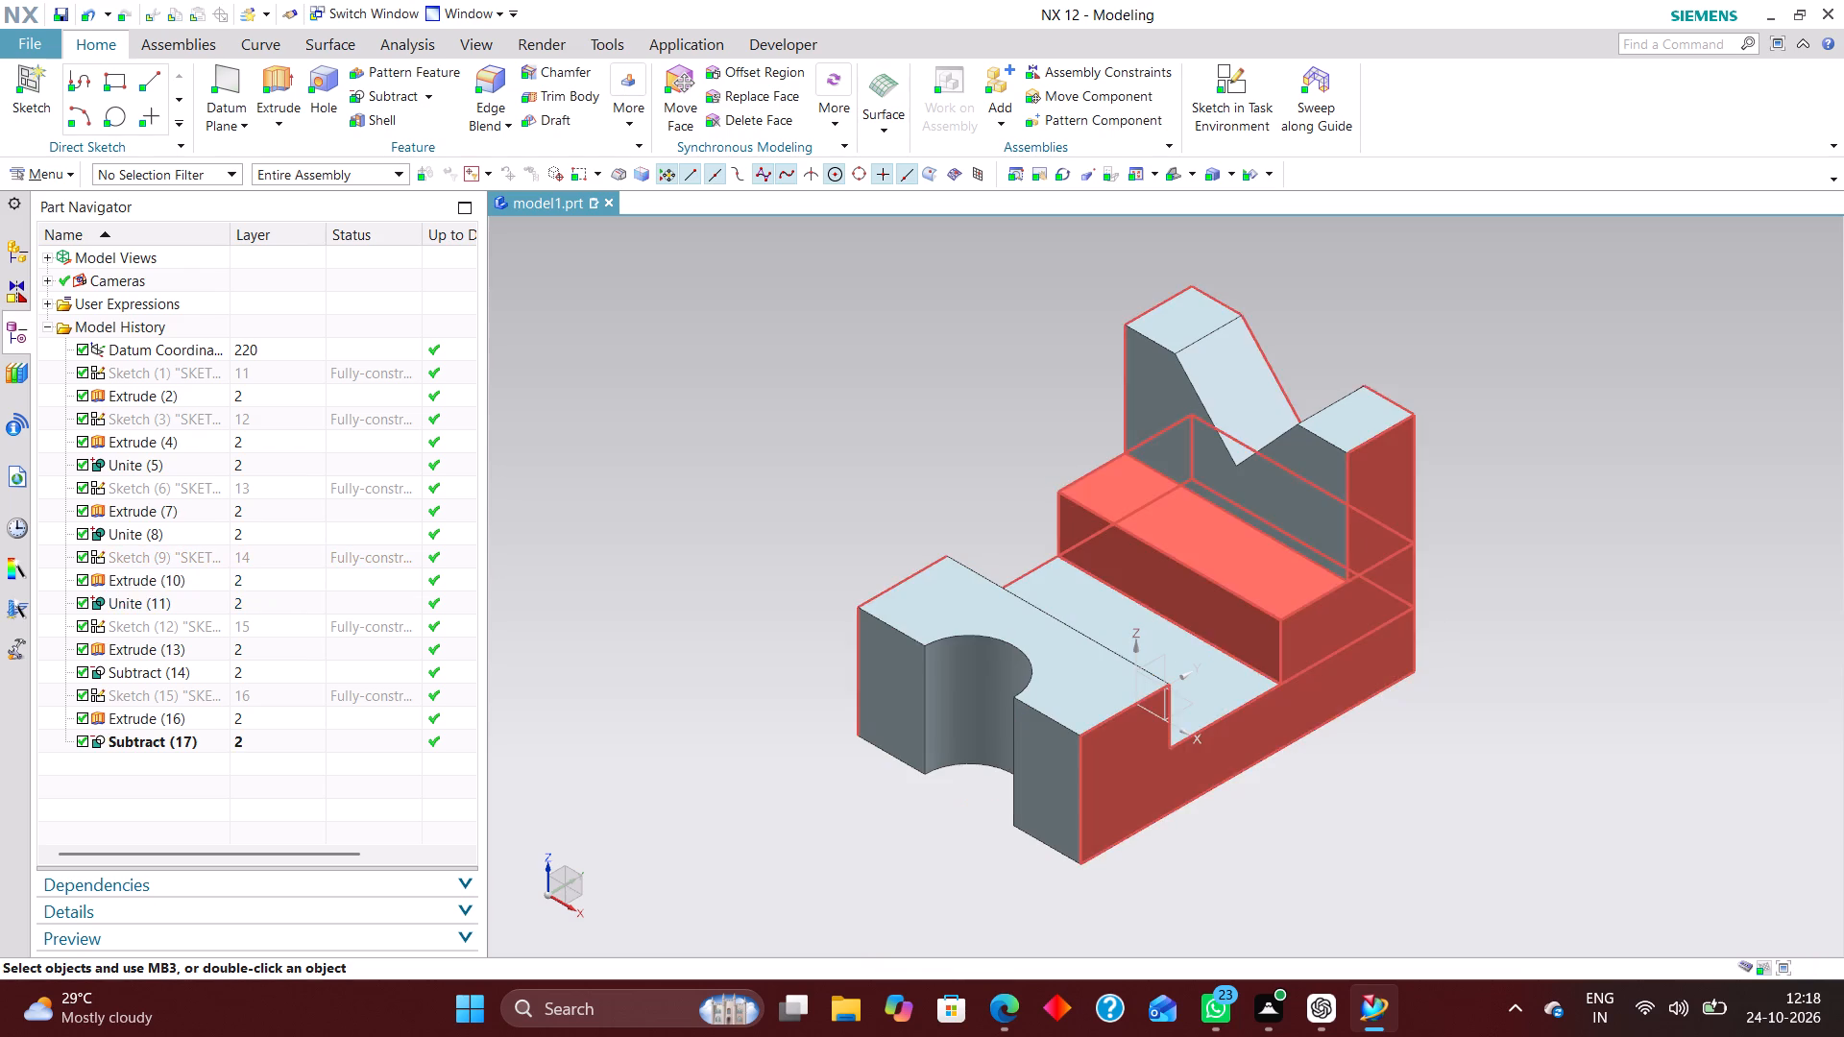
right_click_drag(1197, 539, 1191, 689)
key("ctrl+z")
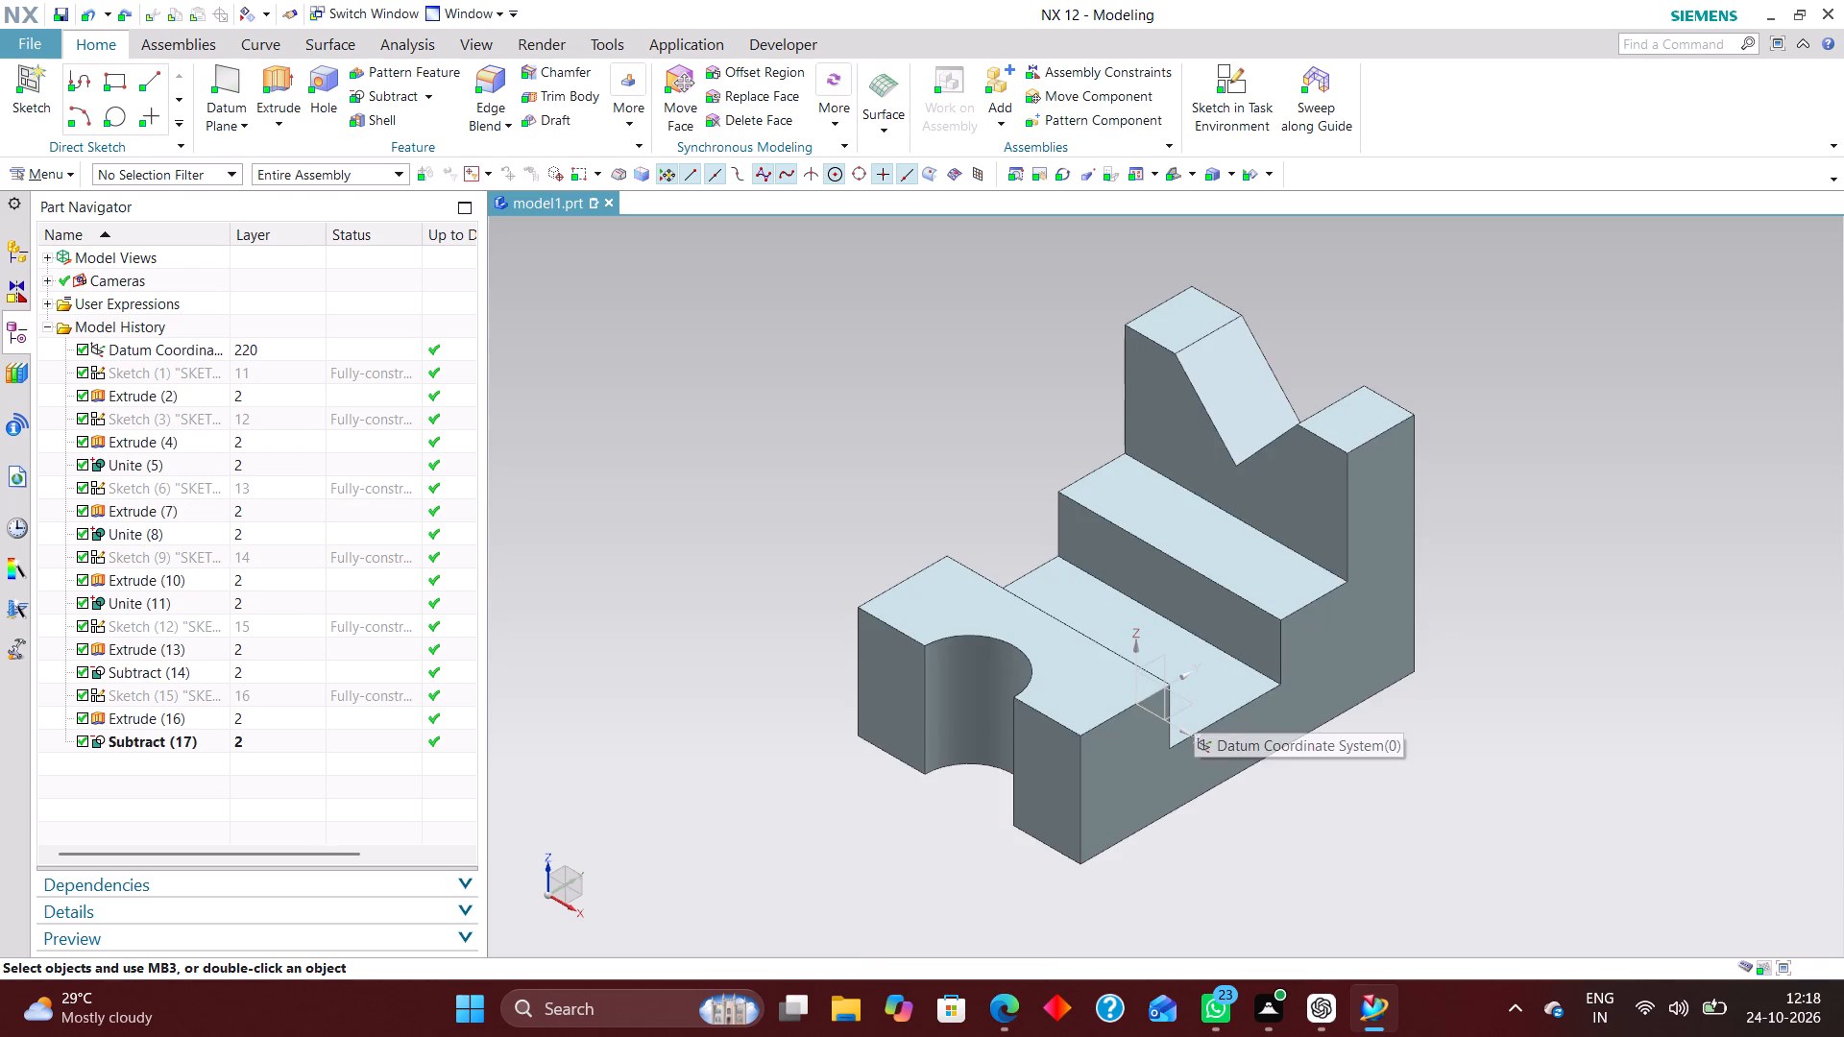
Create a new group containing the solid body, keeping the default name, unique membership and group display properties.
left_click(58, 173)
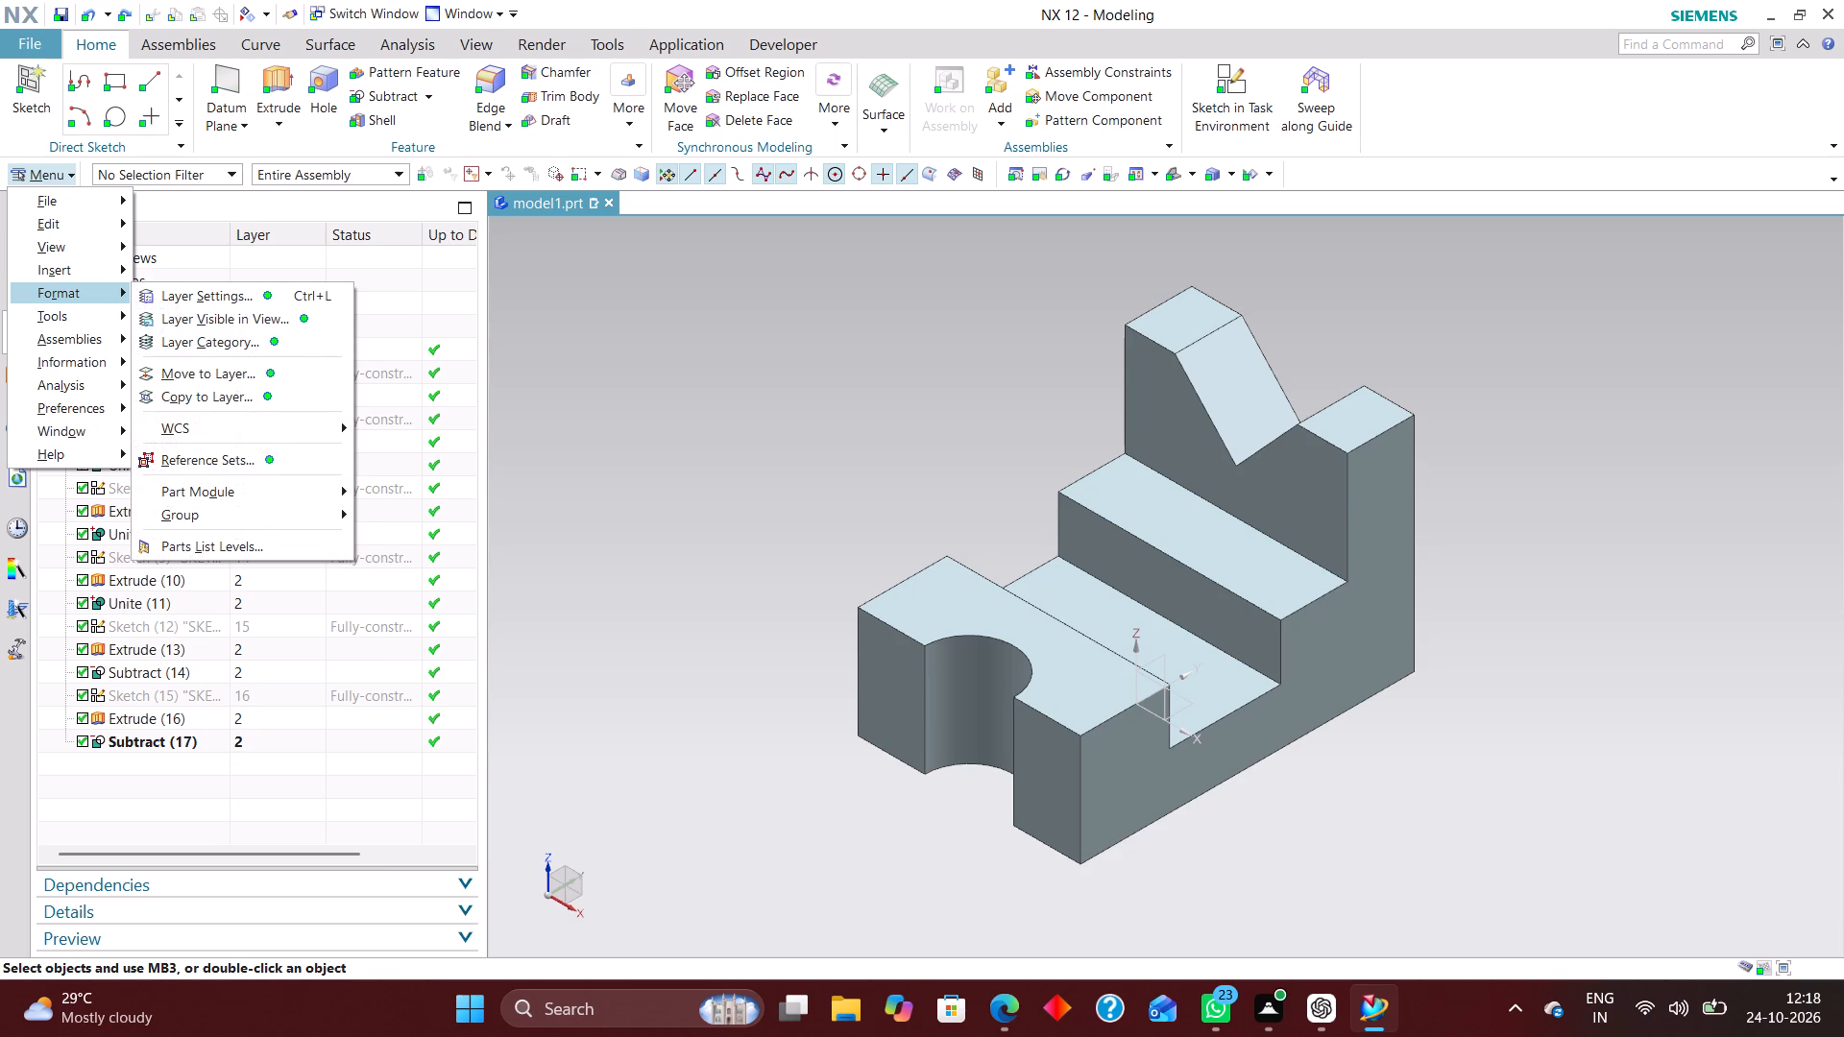
left_click(205, 484)
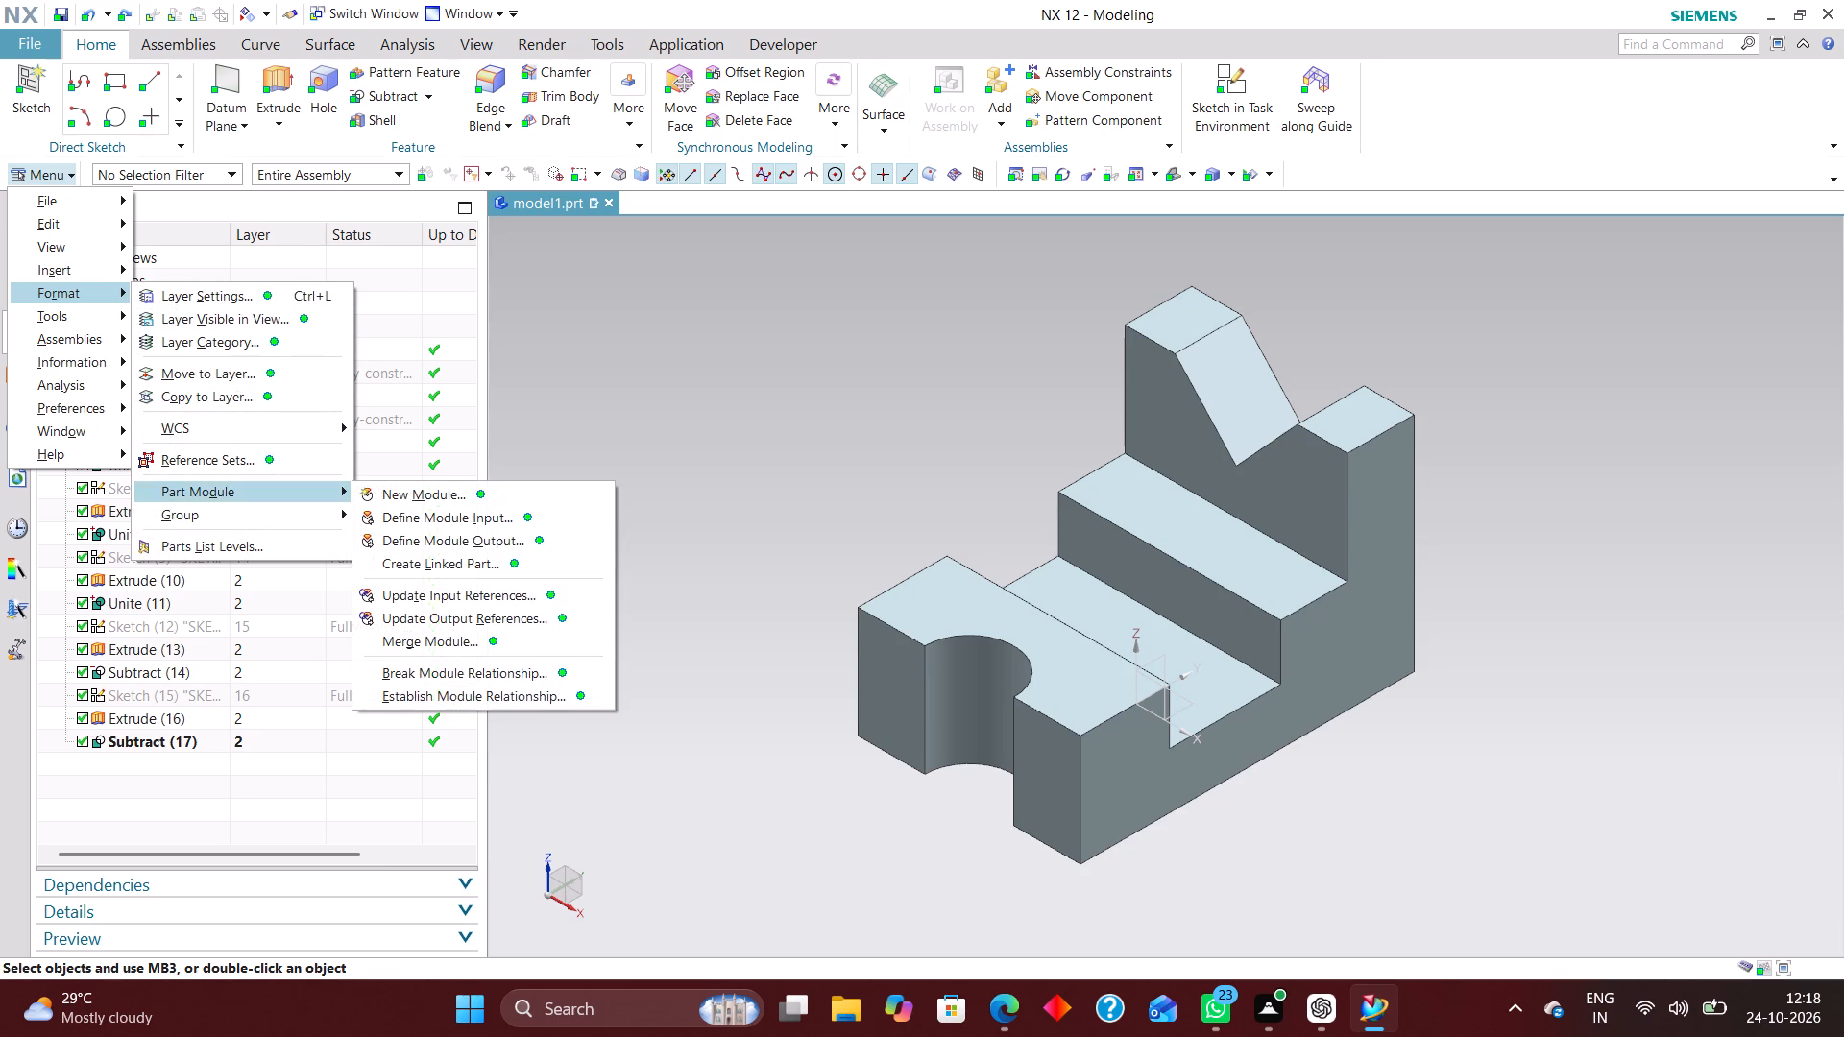
left_click(205, 506)
left_click(465, 527)
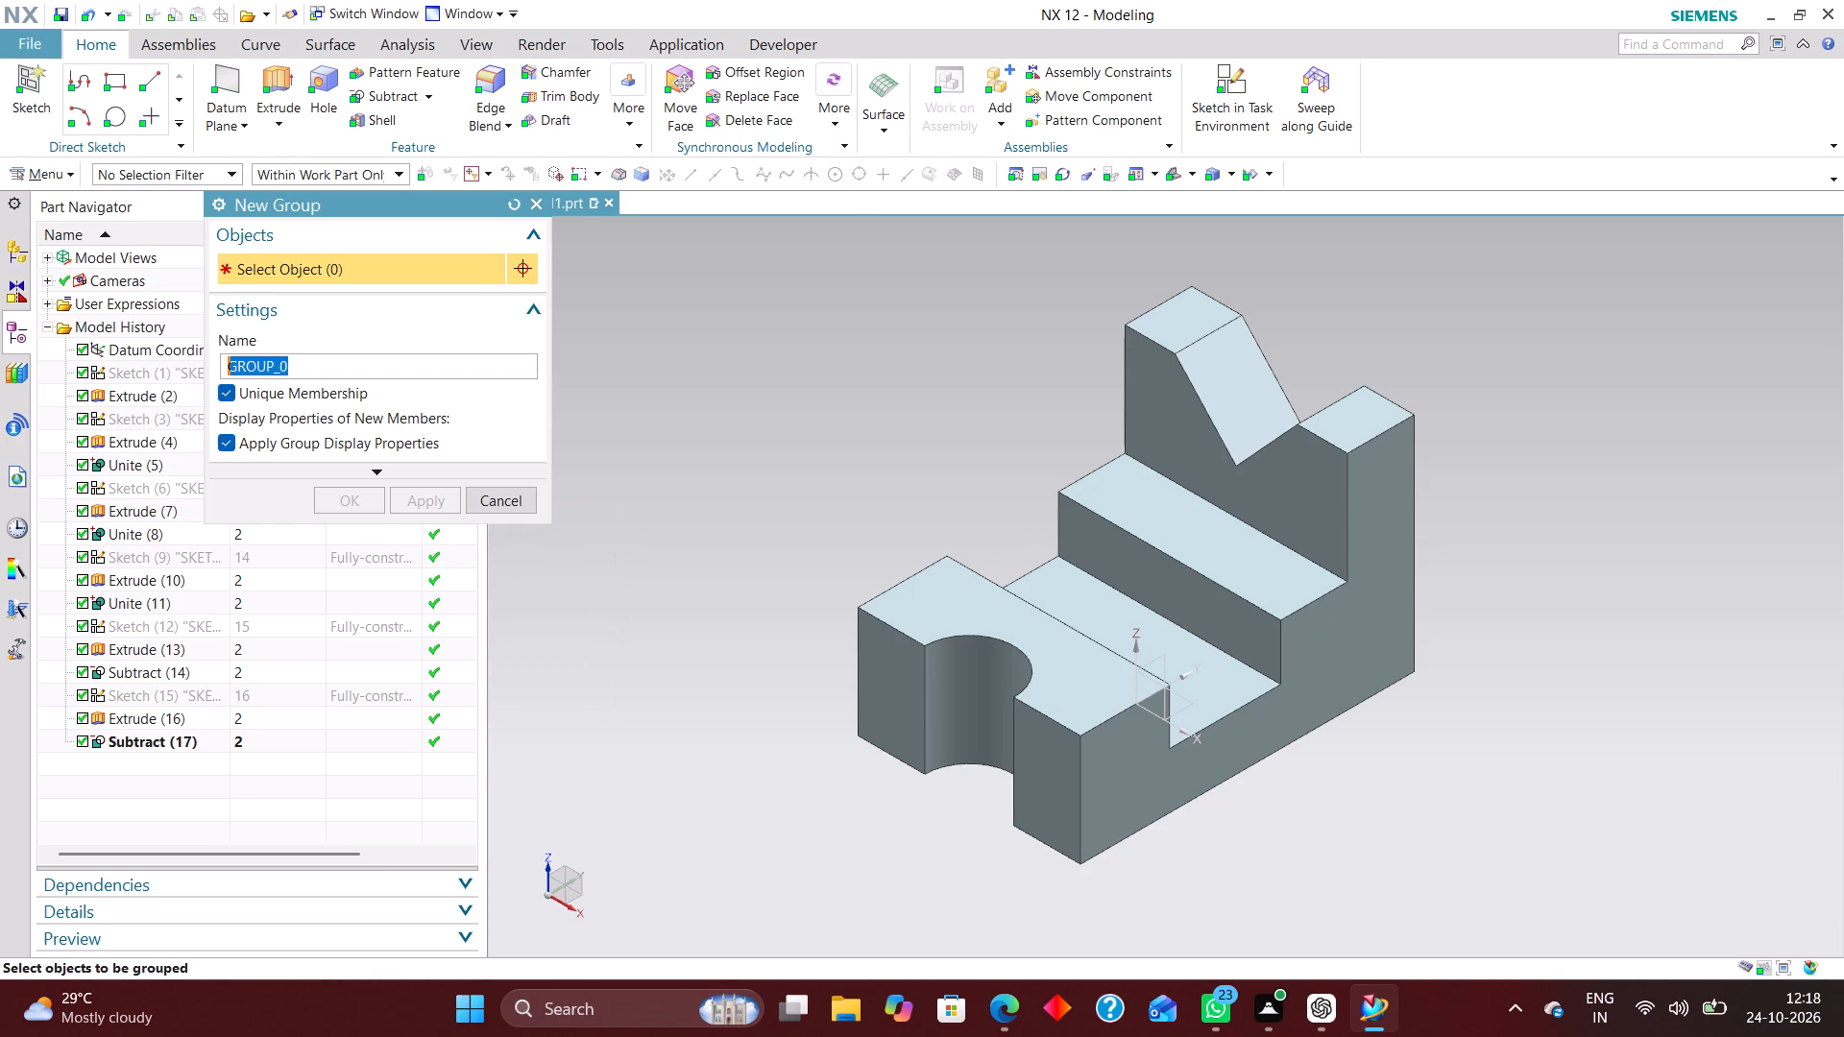
left_click(1211, 451)
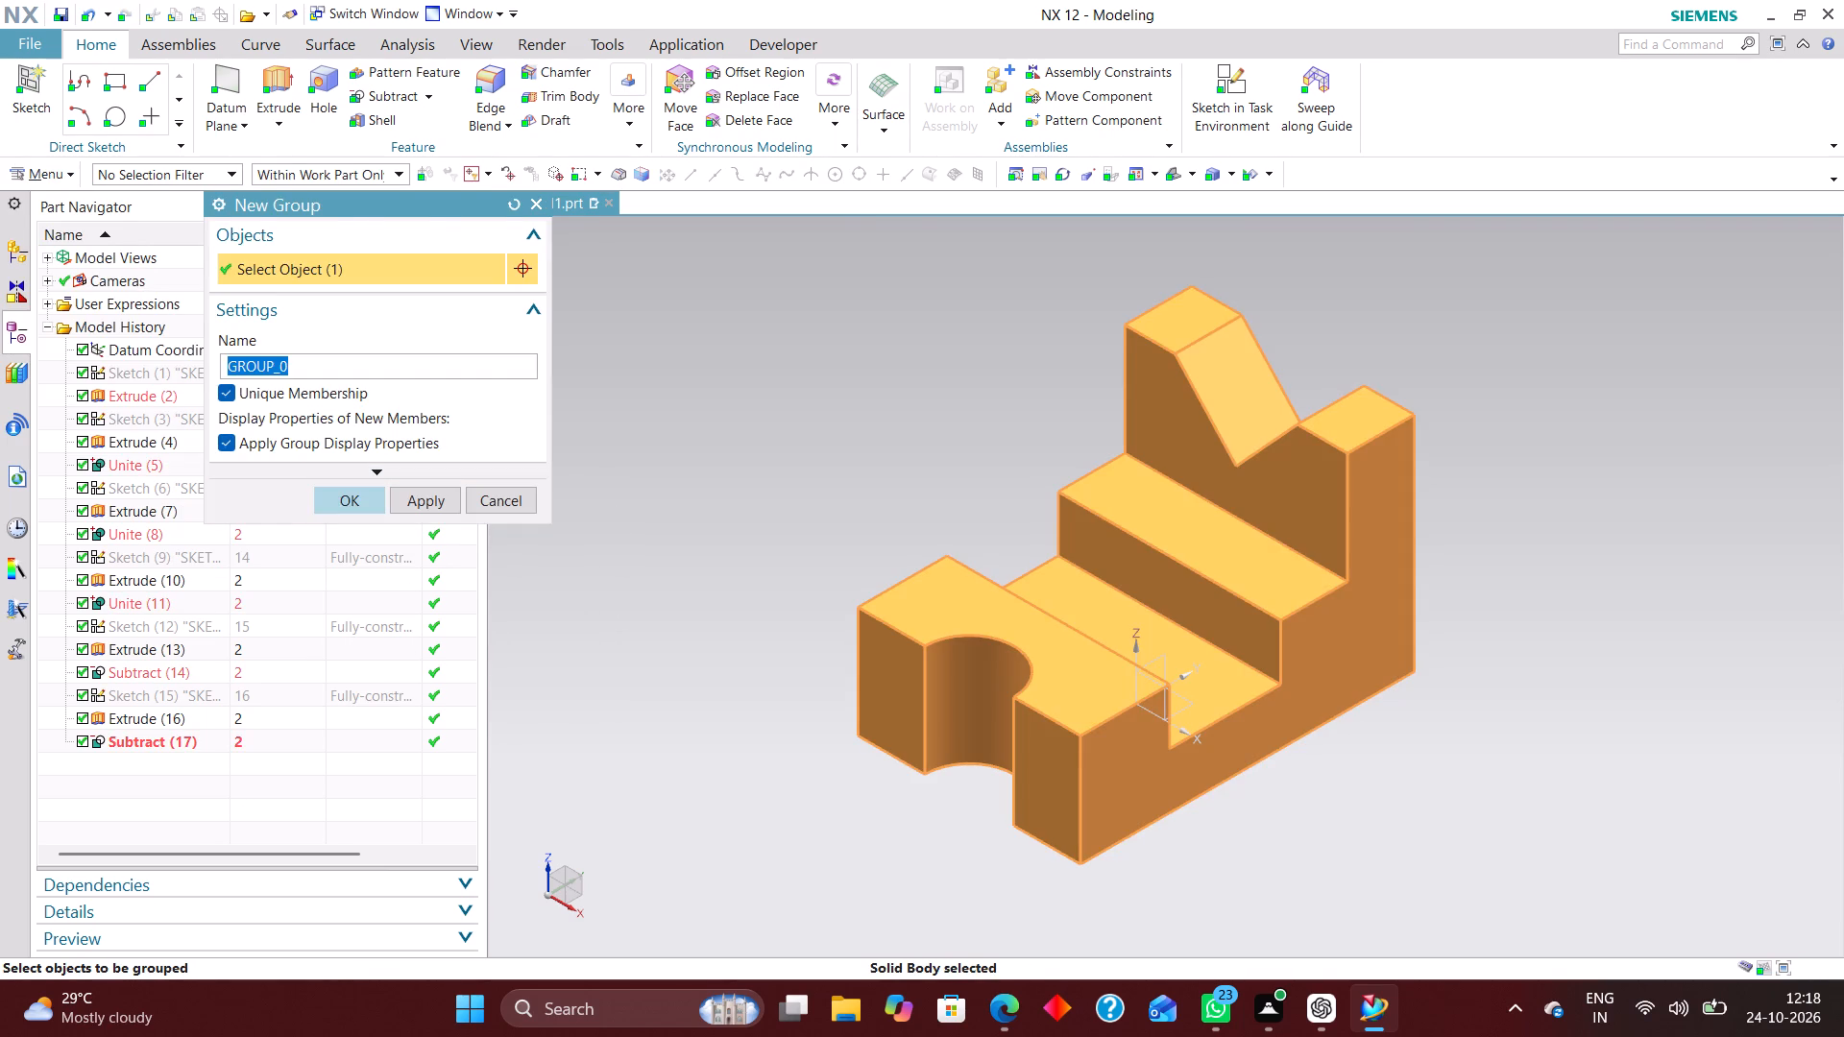
left_click(366, 504)
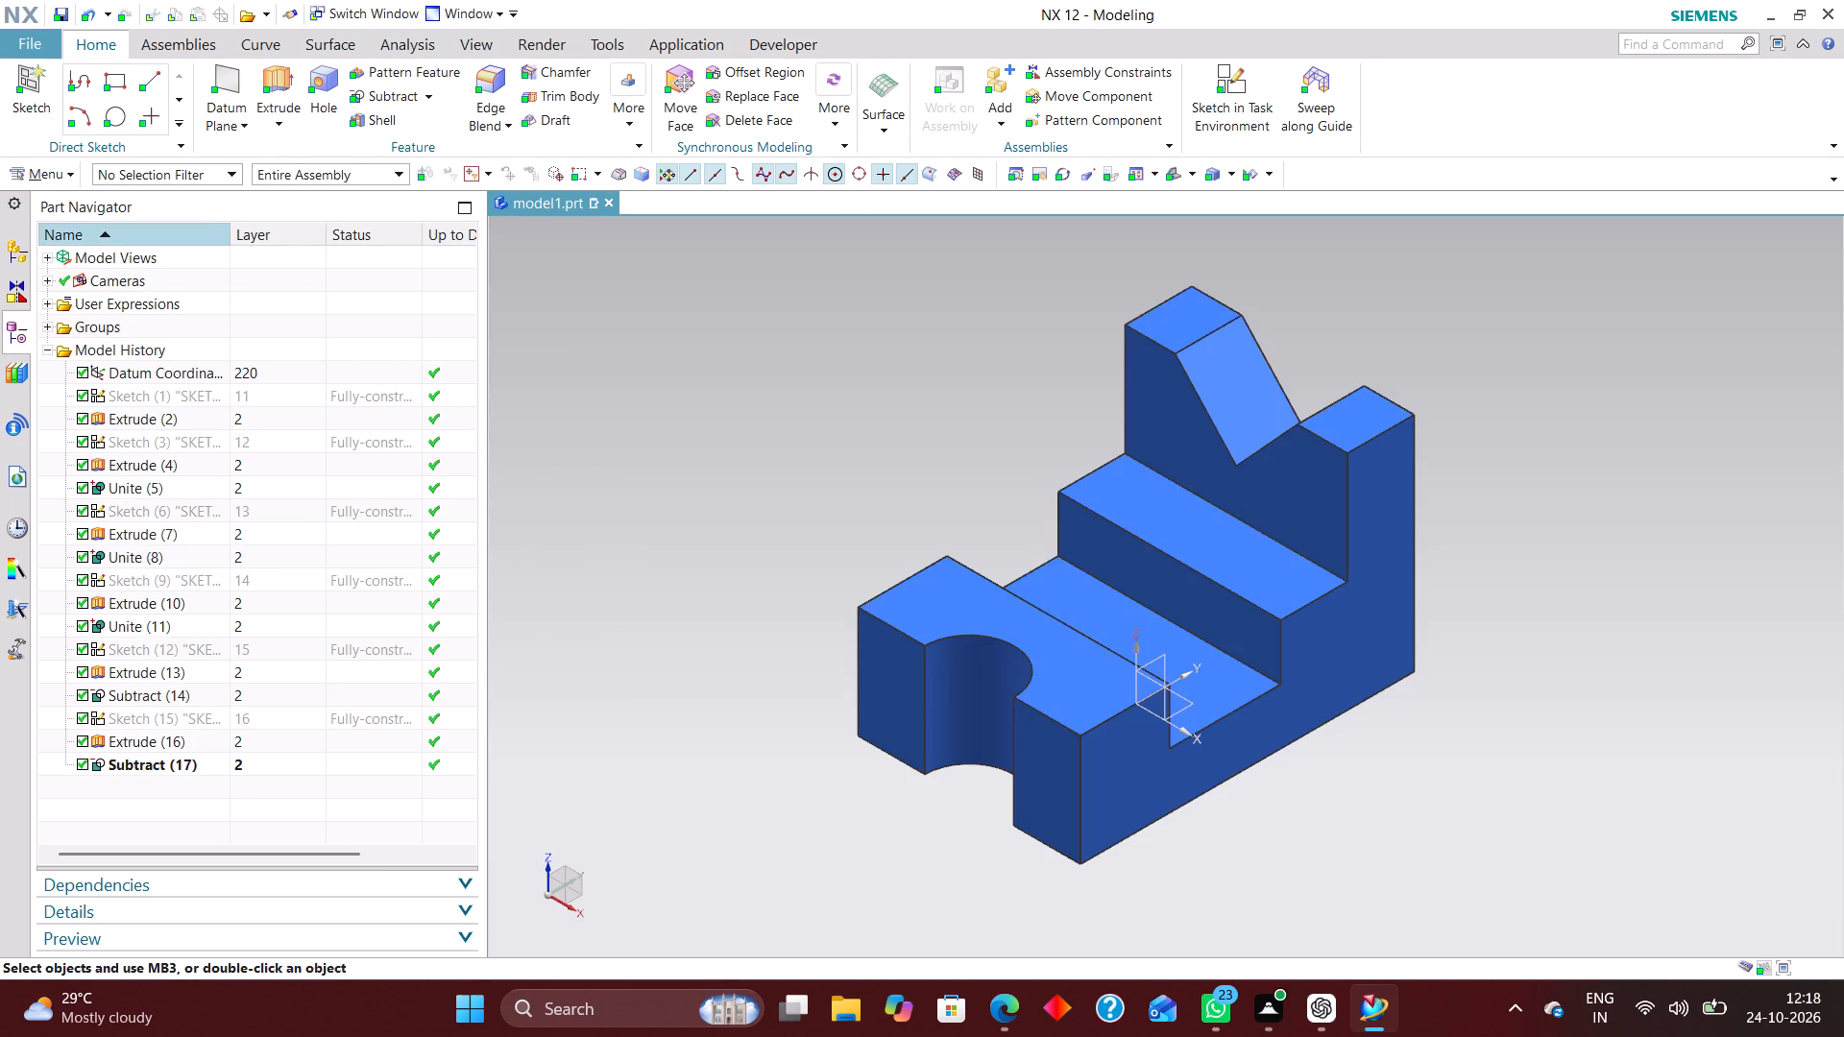
Set Part Cleanup to perform every serious delete action except deleting unused expressions and spreadsheet data.
left_click(67, 179)
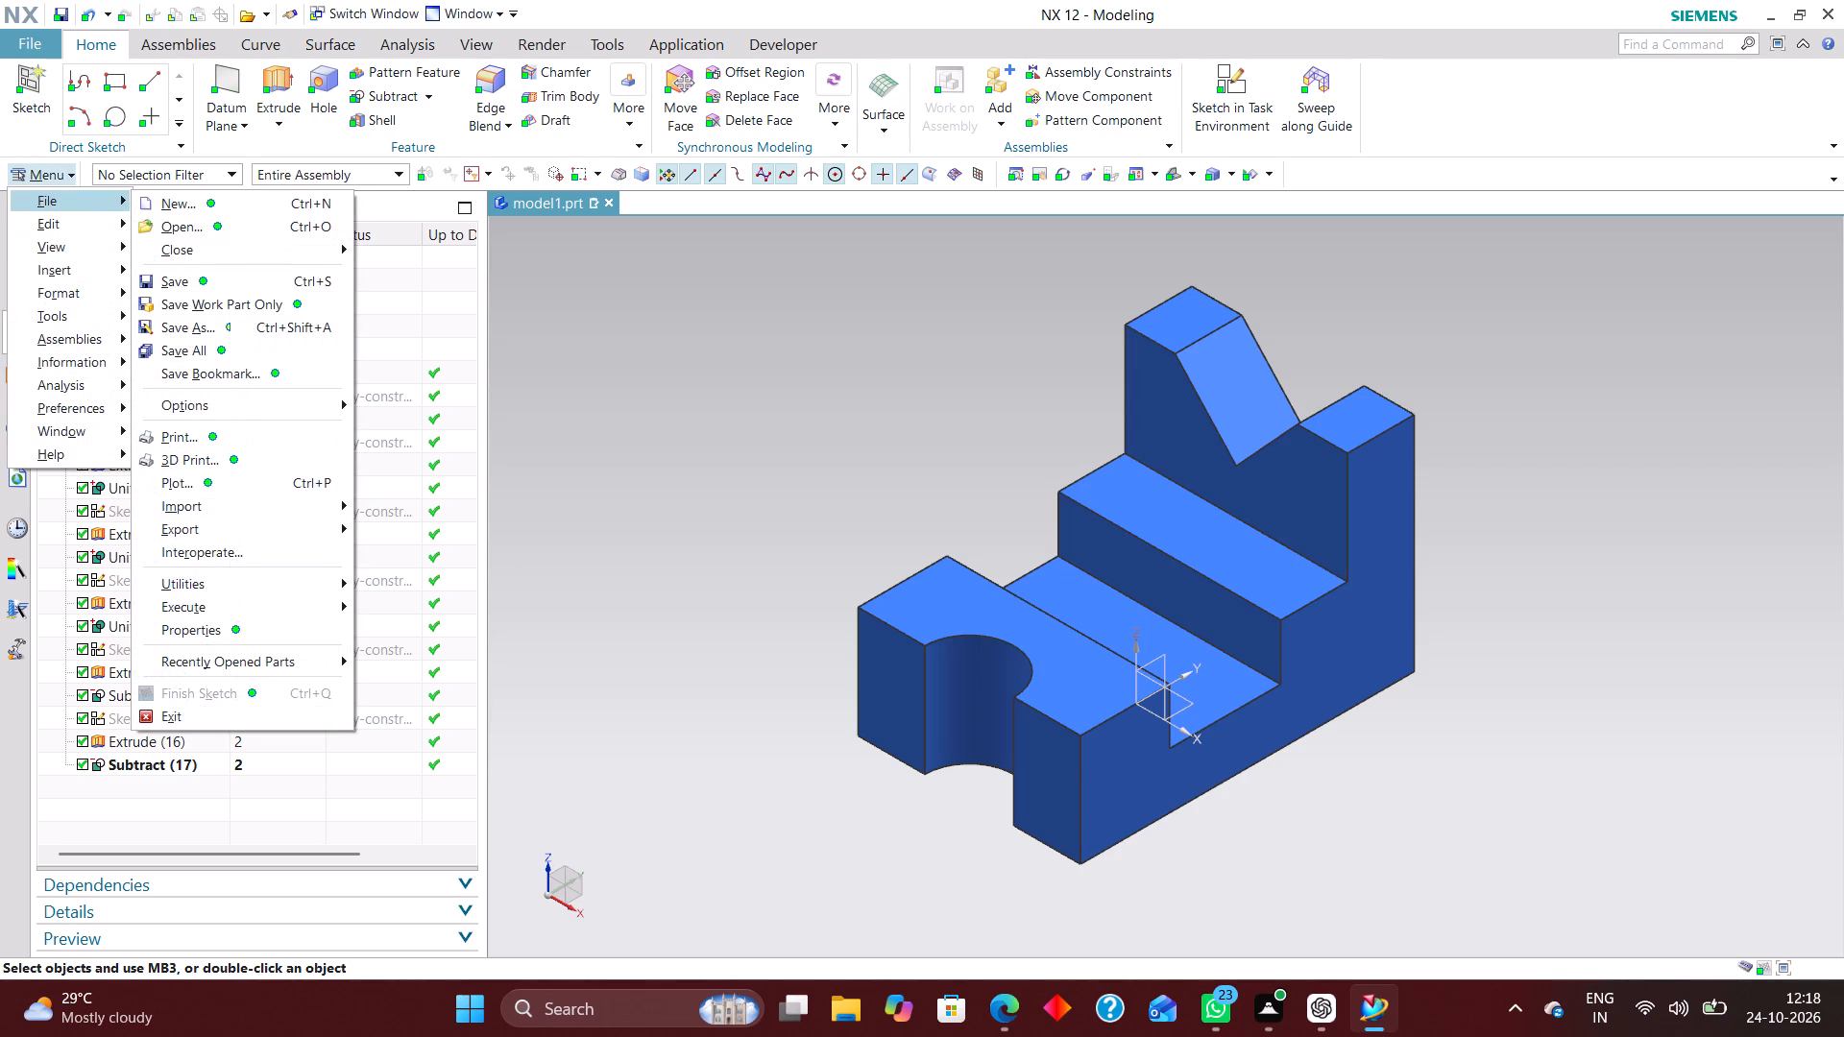
left_click(229, 590)
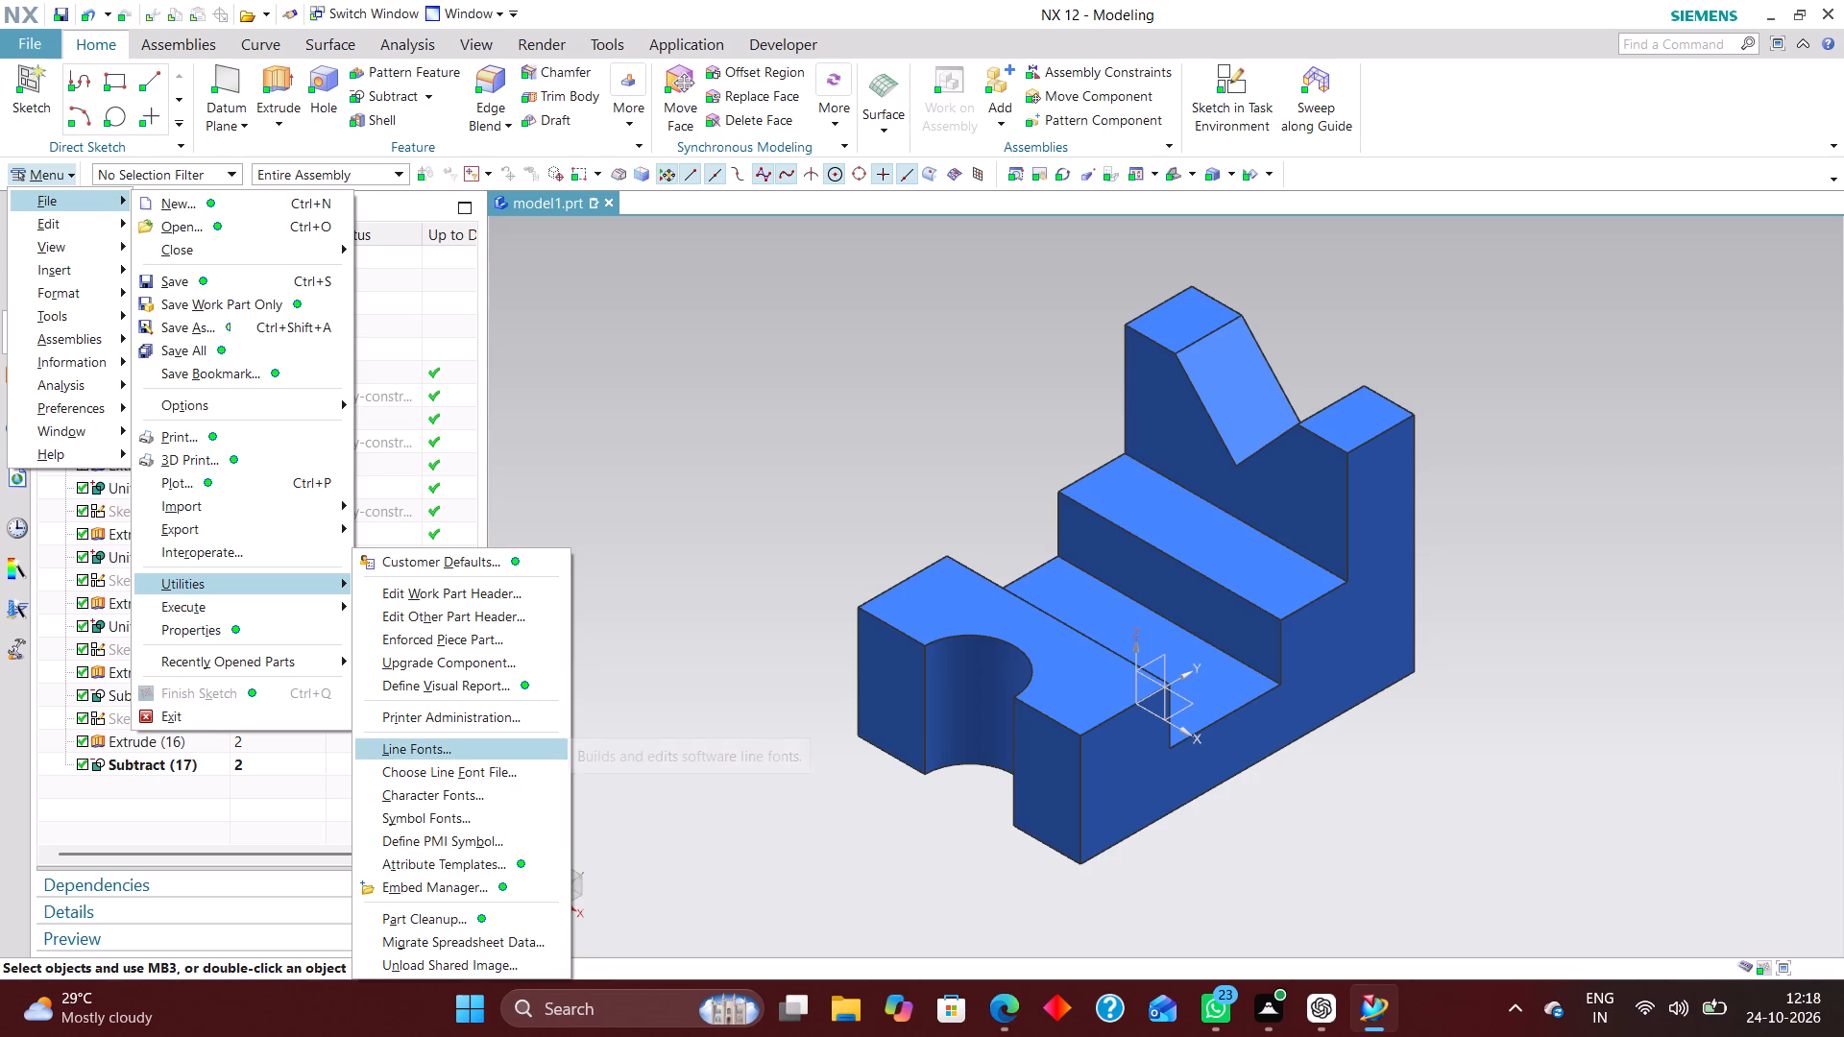
left_click(456, 923)
scroll(325, 753, "down", 5)
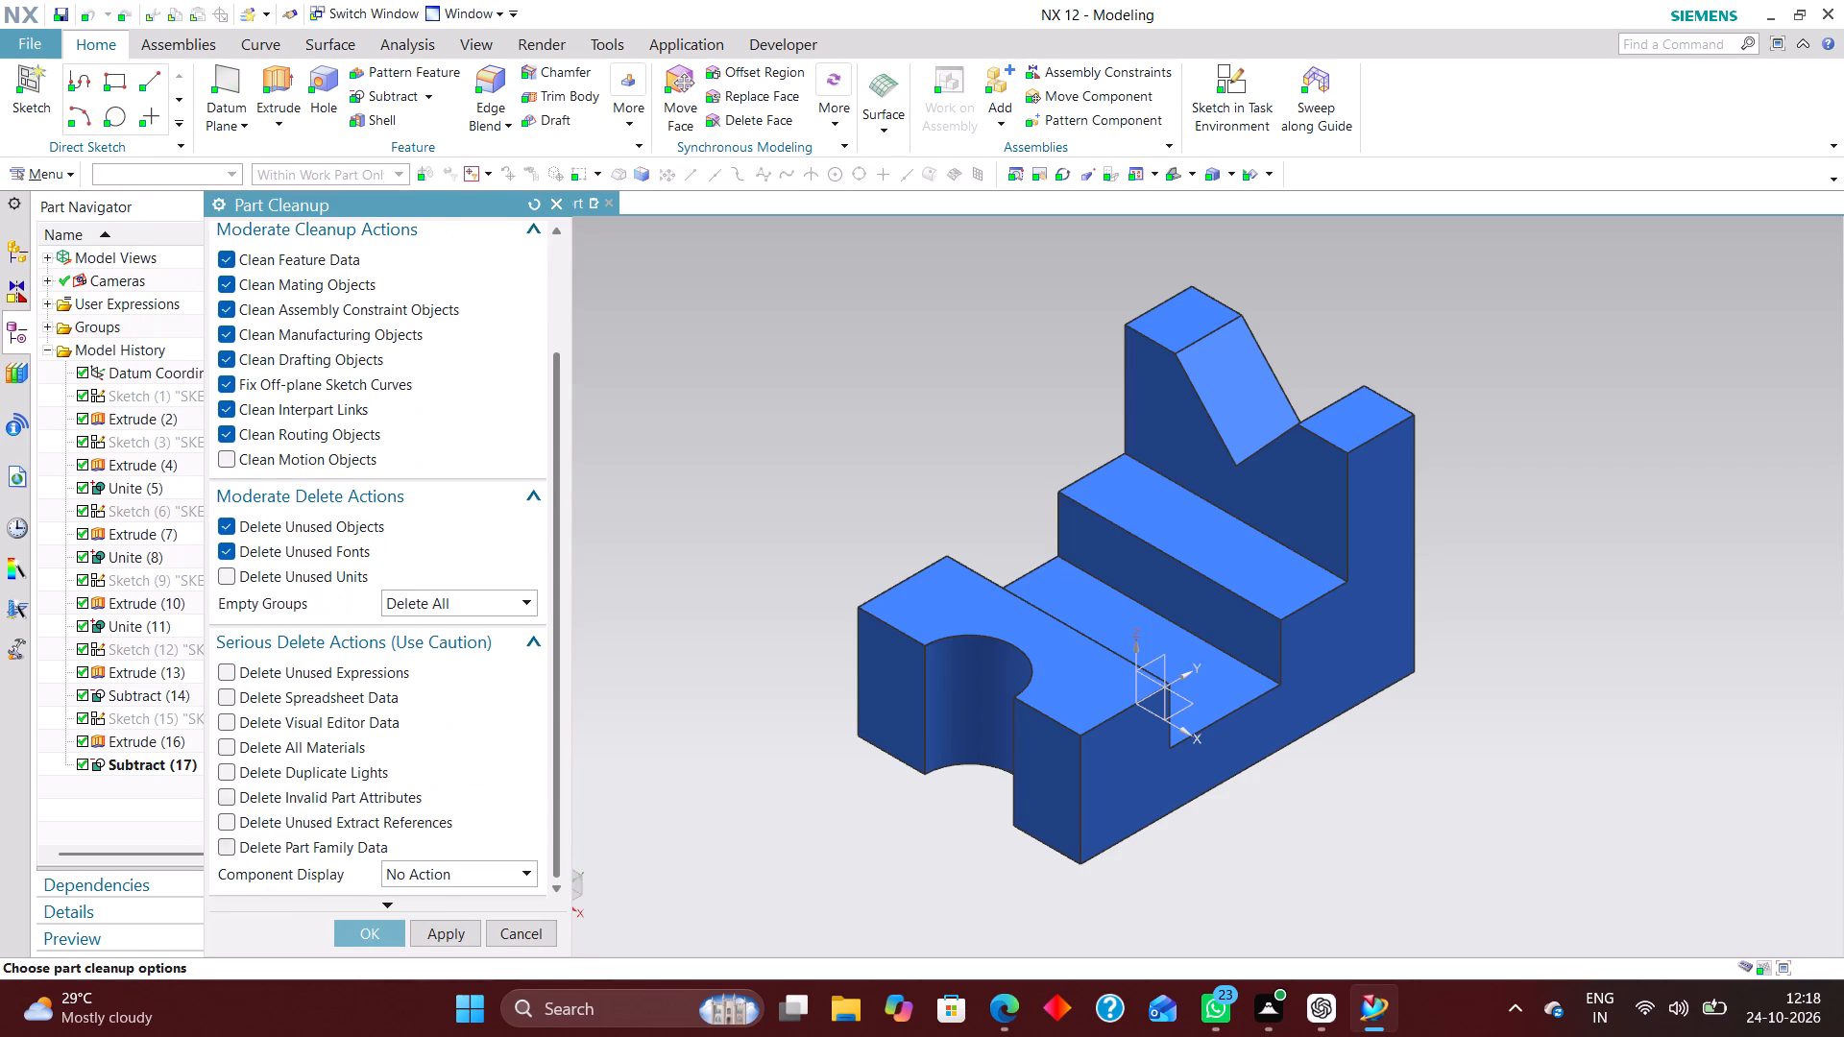
left_click(274, 849)
left_click(285, 821)
left_click(289, 796)
left_click(292, 760)
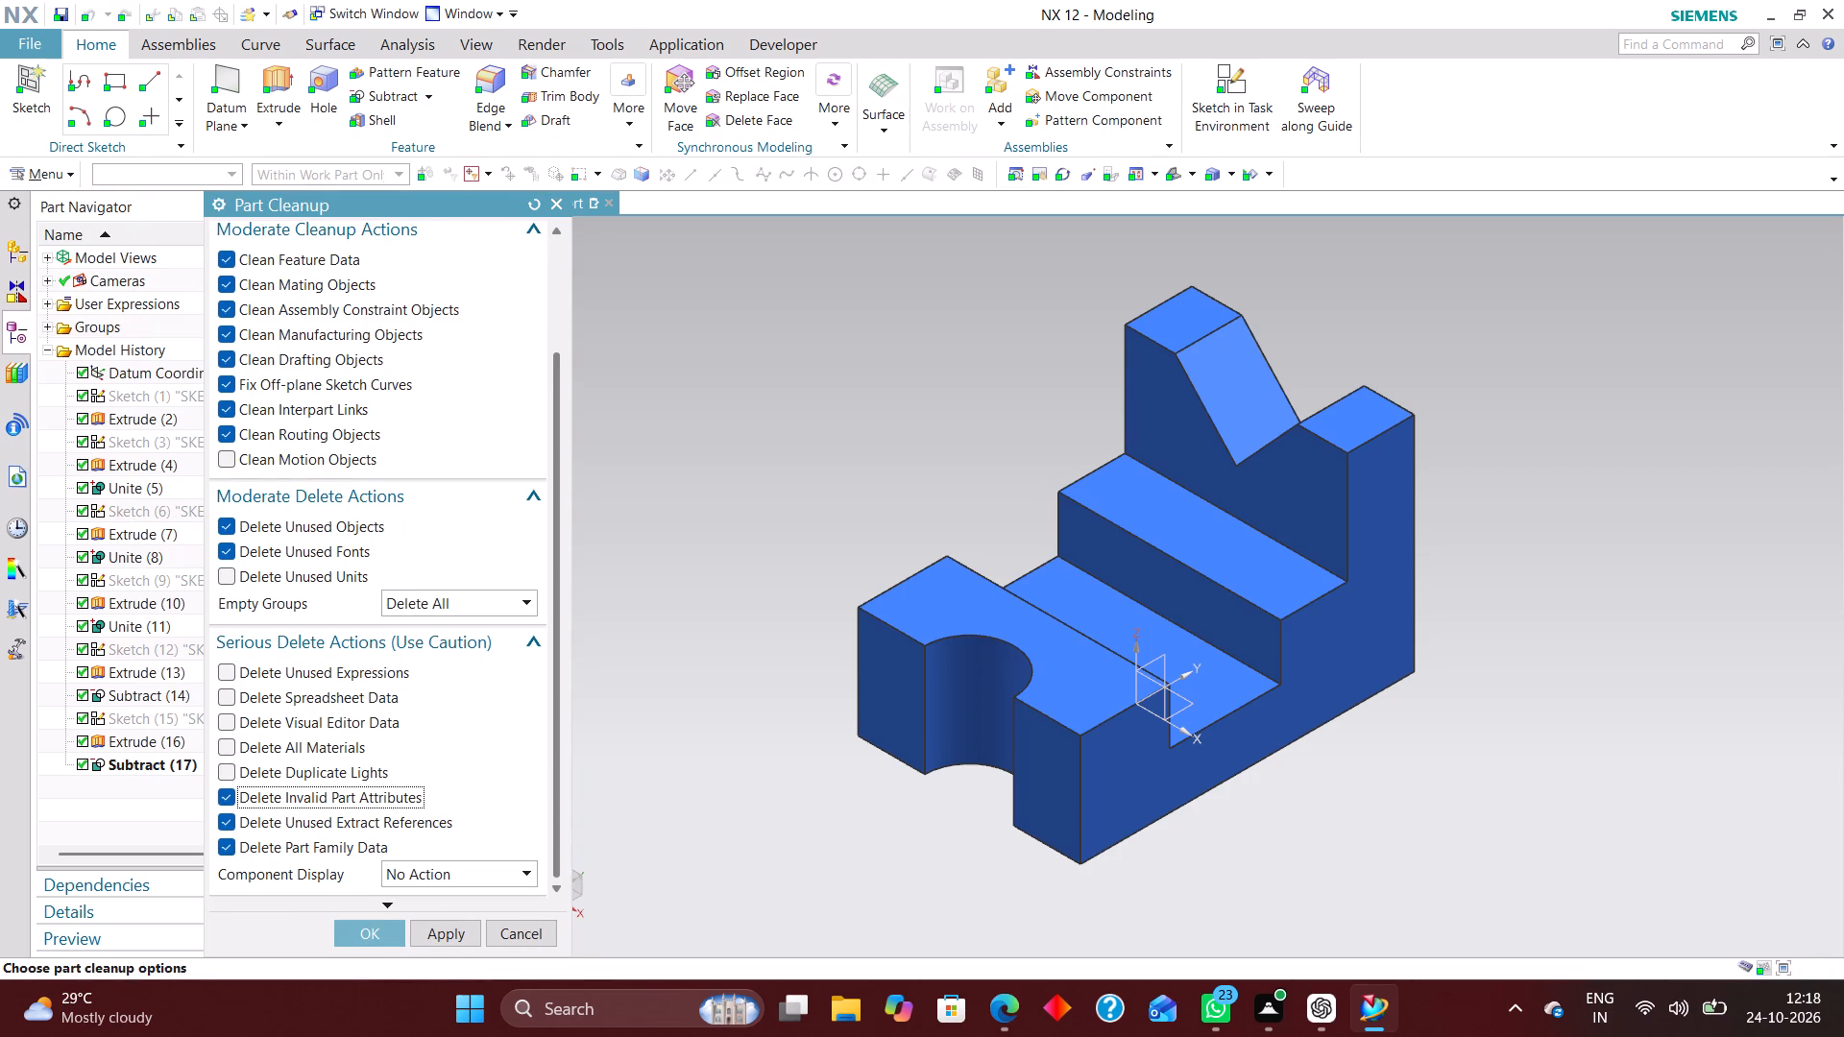
left_click(293, 742)
left_click(292, 724)
left_click(303, 697)
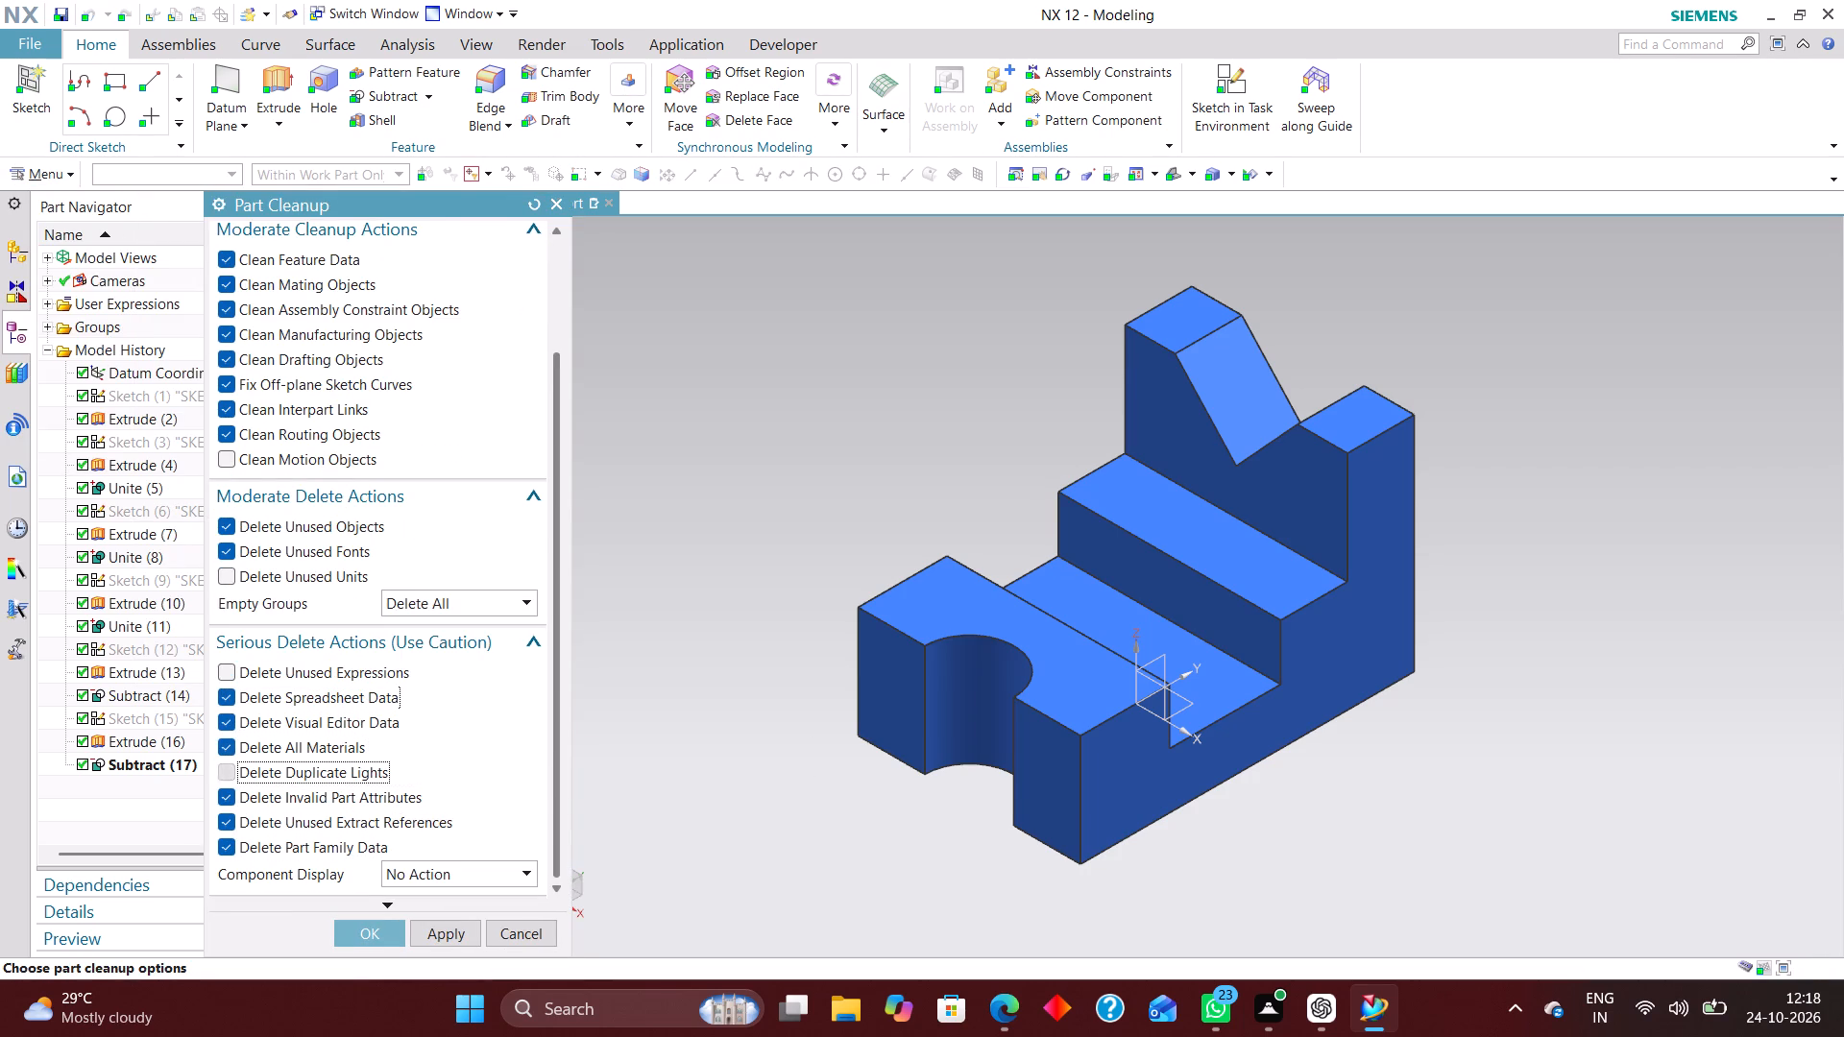
left_click(306, 774)
left_click(310, 695)
Include unused units in the cleanup, set Component Display to Remove All Changes, and run it, allowing deletion of all visual editor data.
left_click(314, 570)
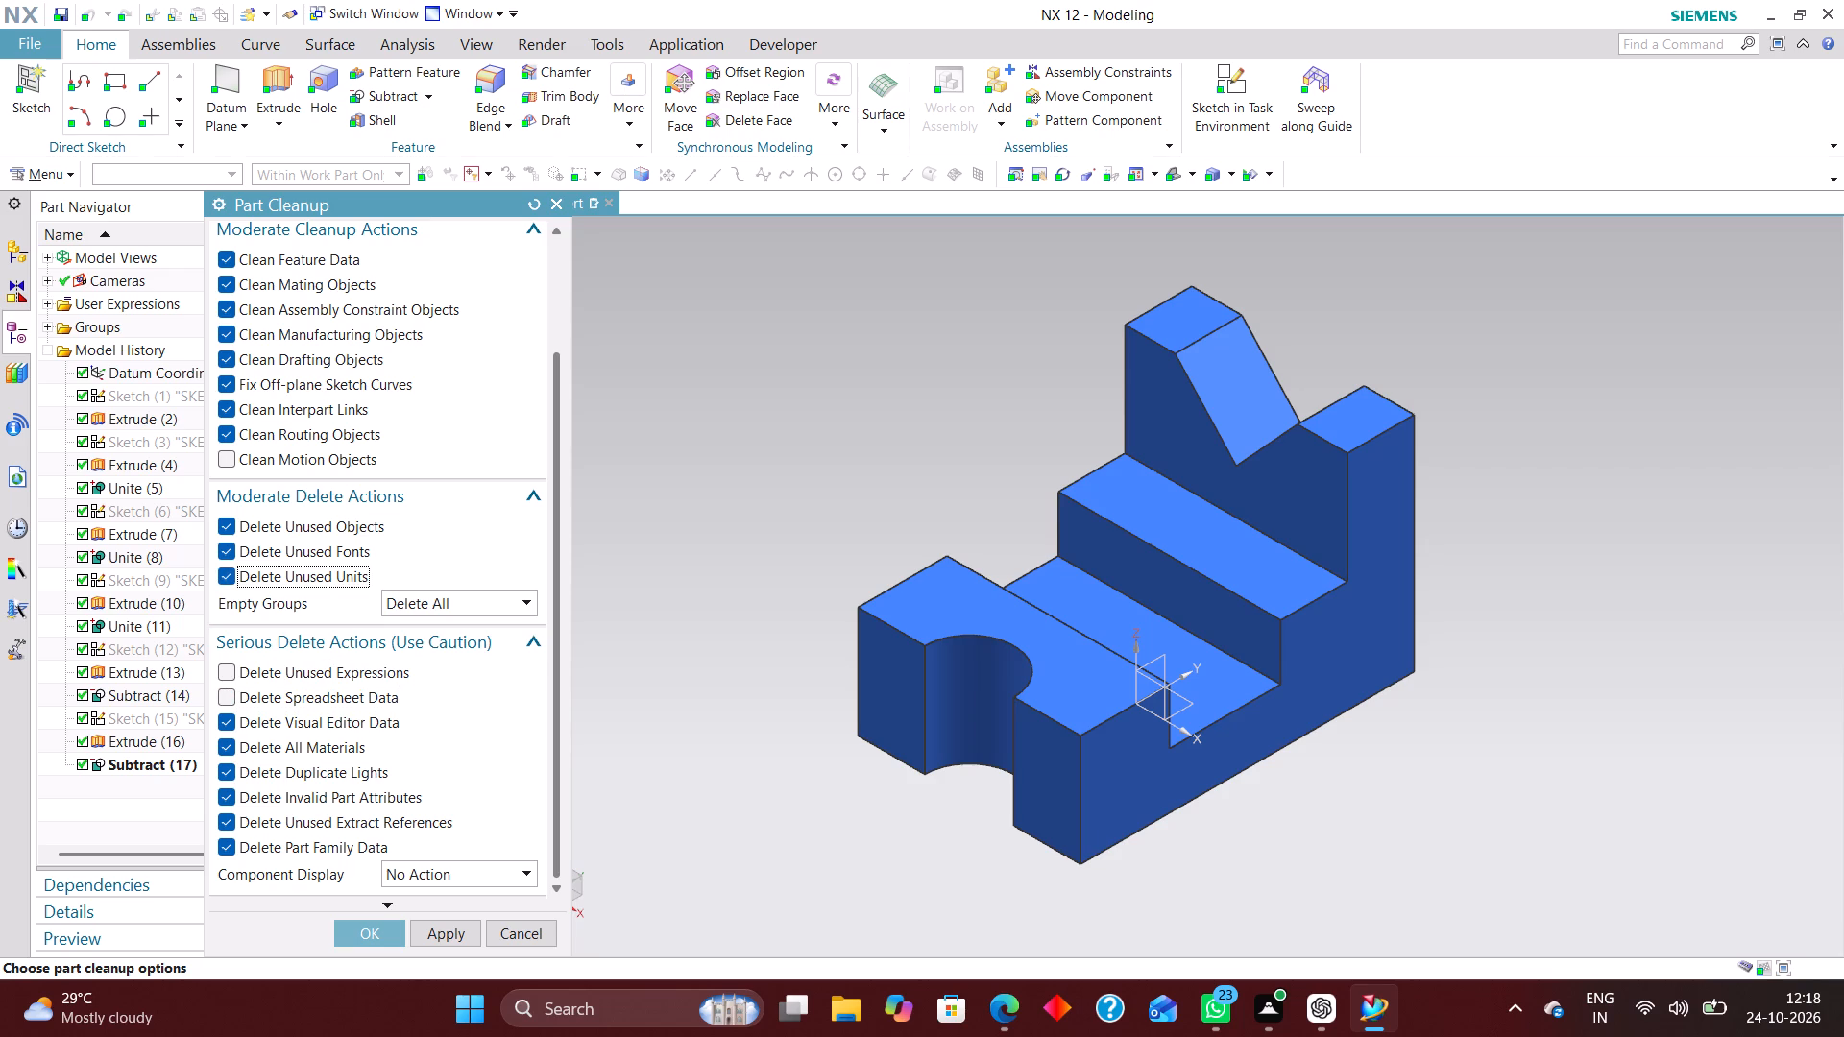
left_click(470, 869)
left_click(469, 944)
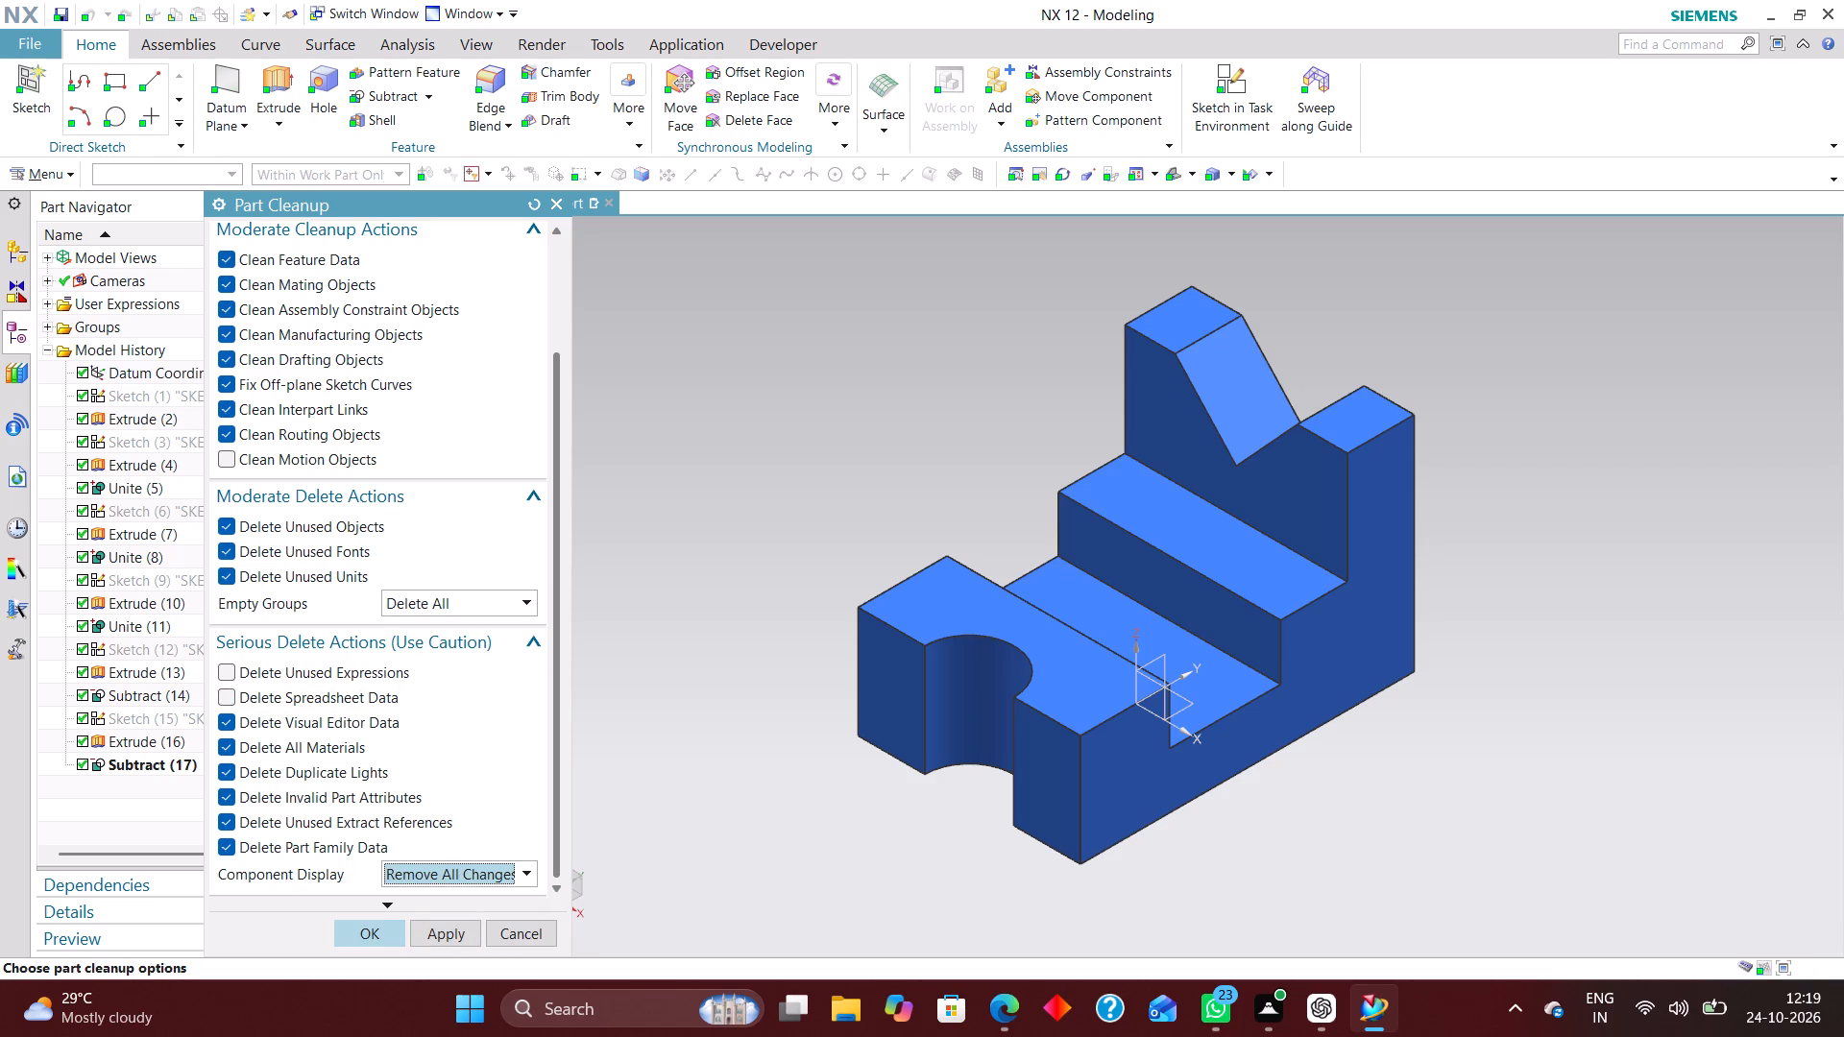
left_click(367, 934)
left_click(704, 559)
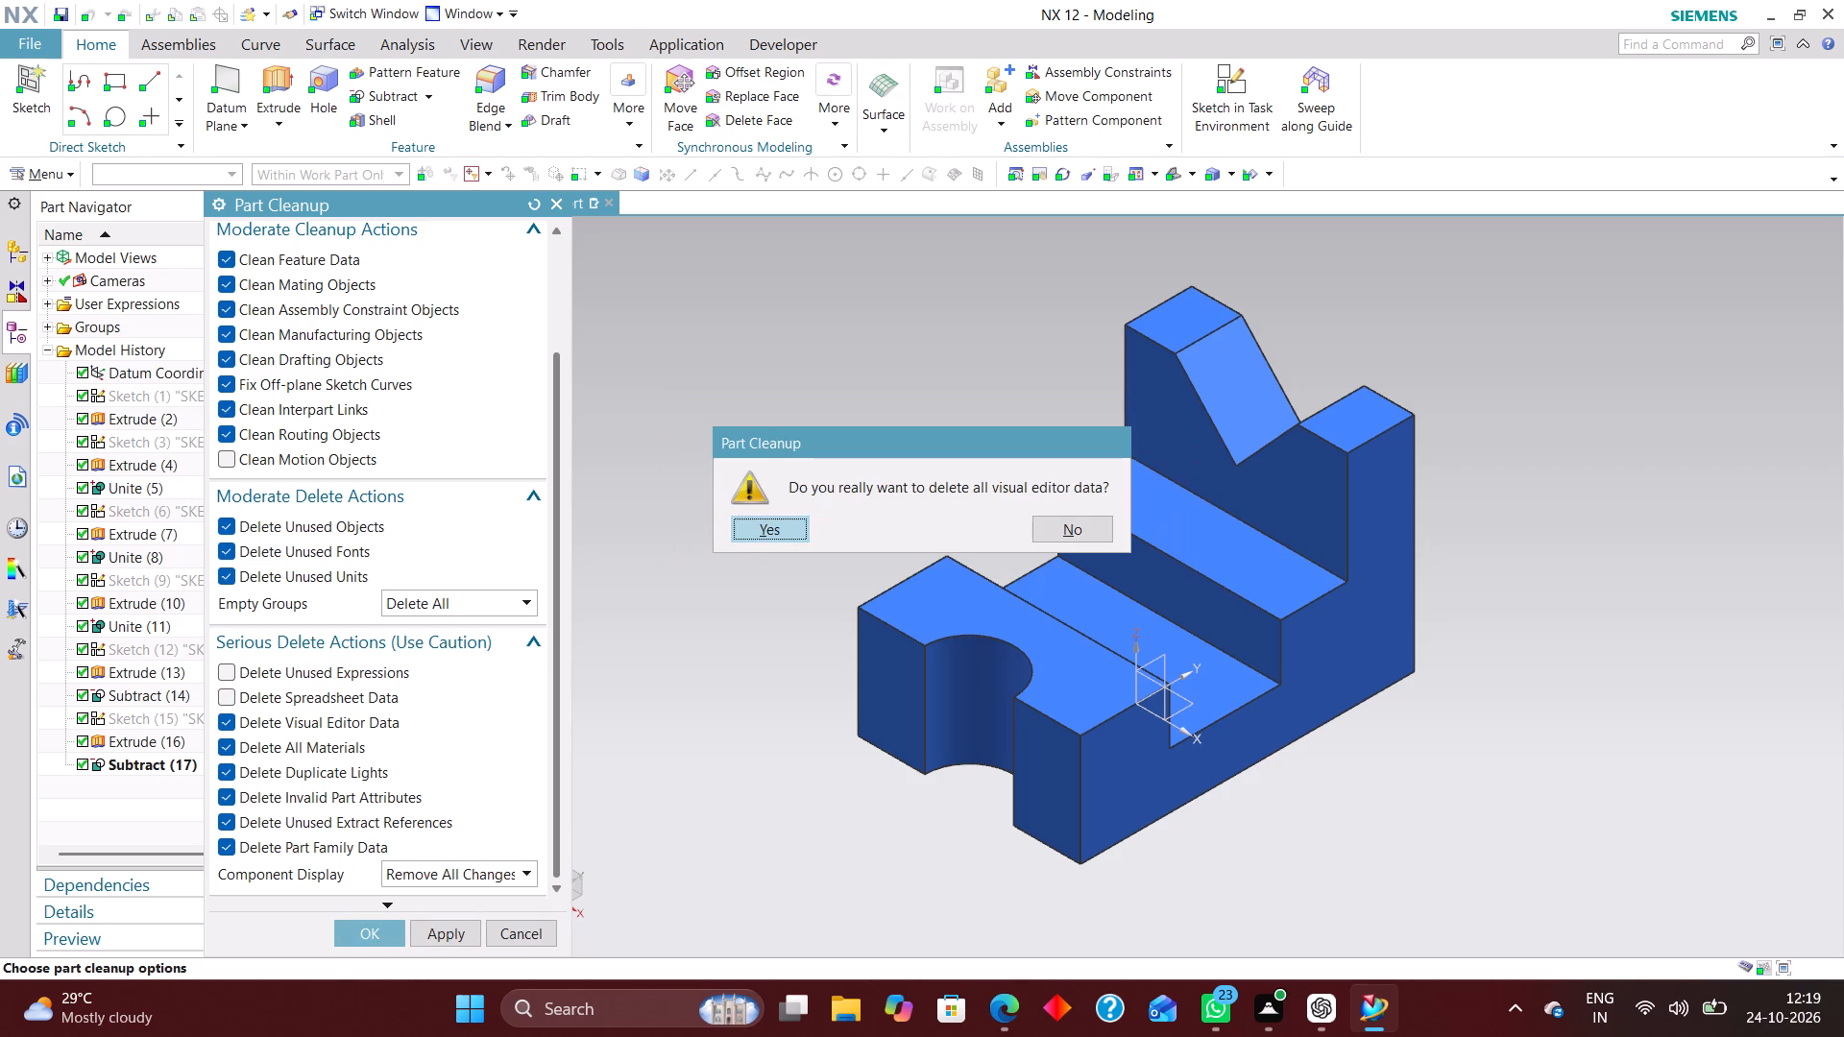
left_click(764, 538)
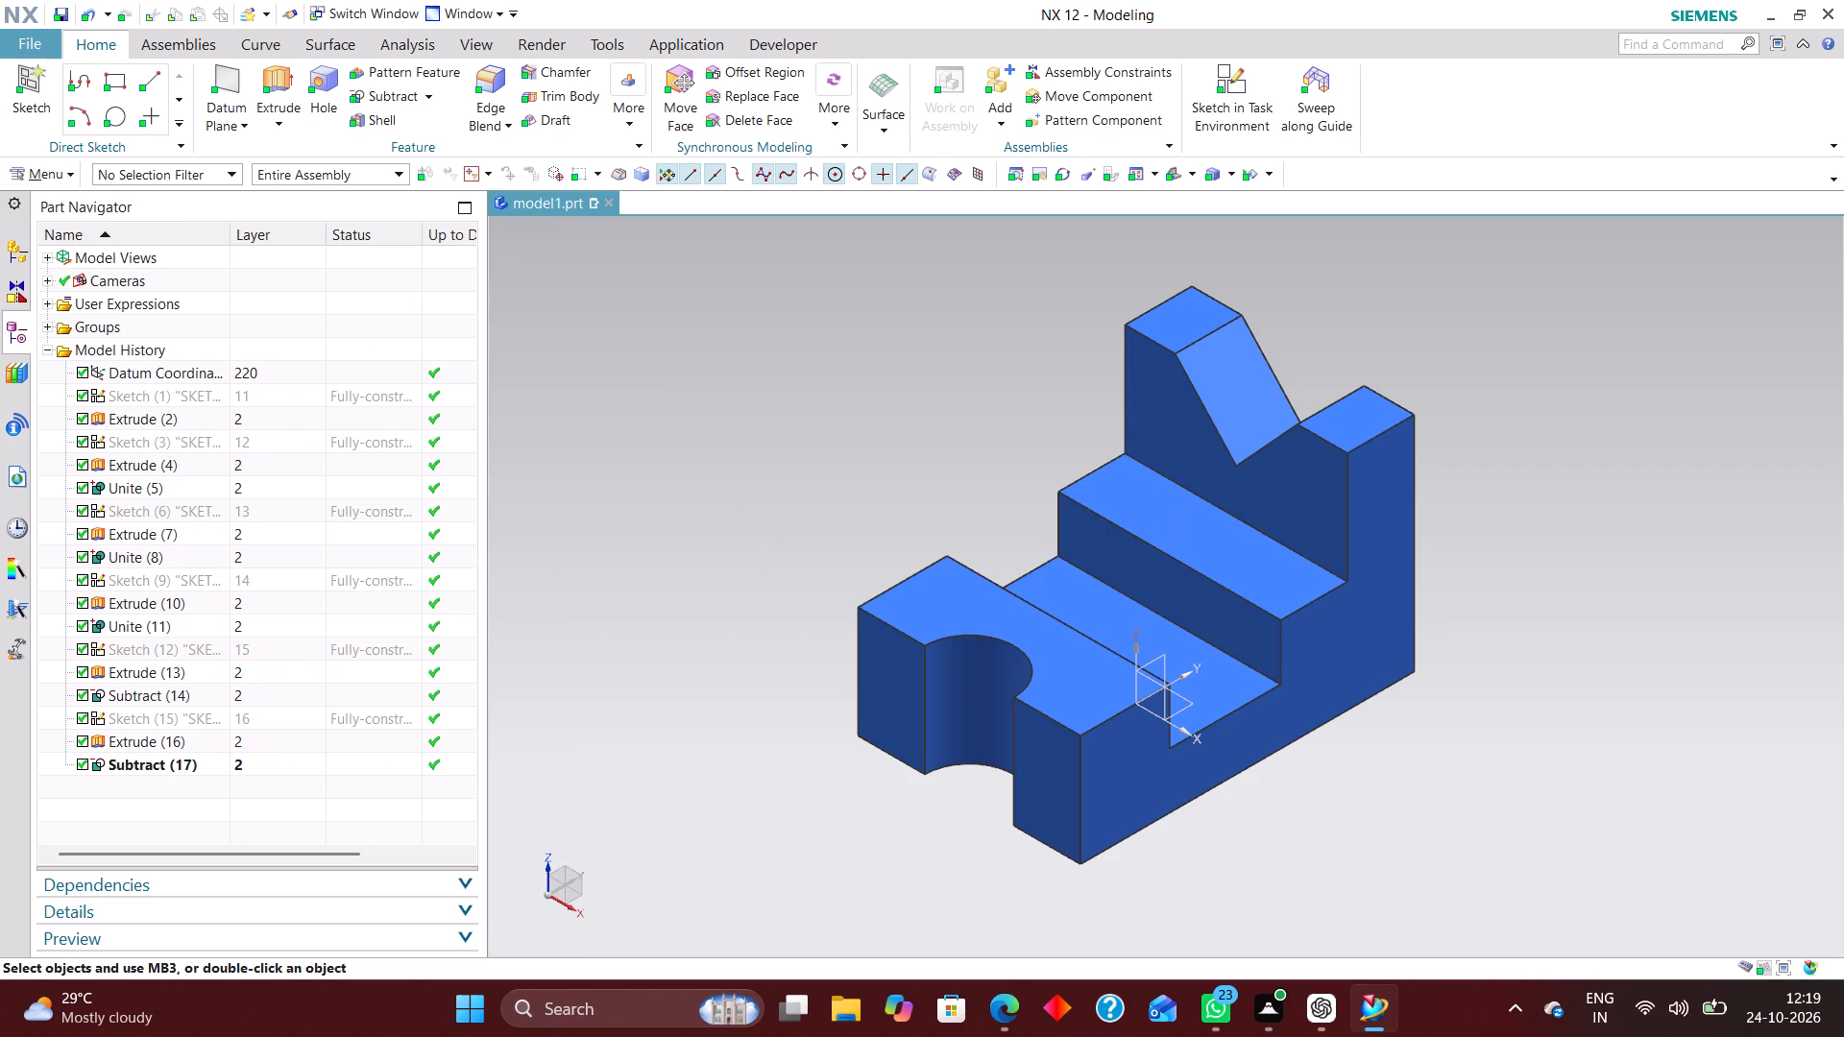
Create a new reference set containing the solid body, keeping the default name and automatic component adding.
left_click(65, 173)
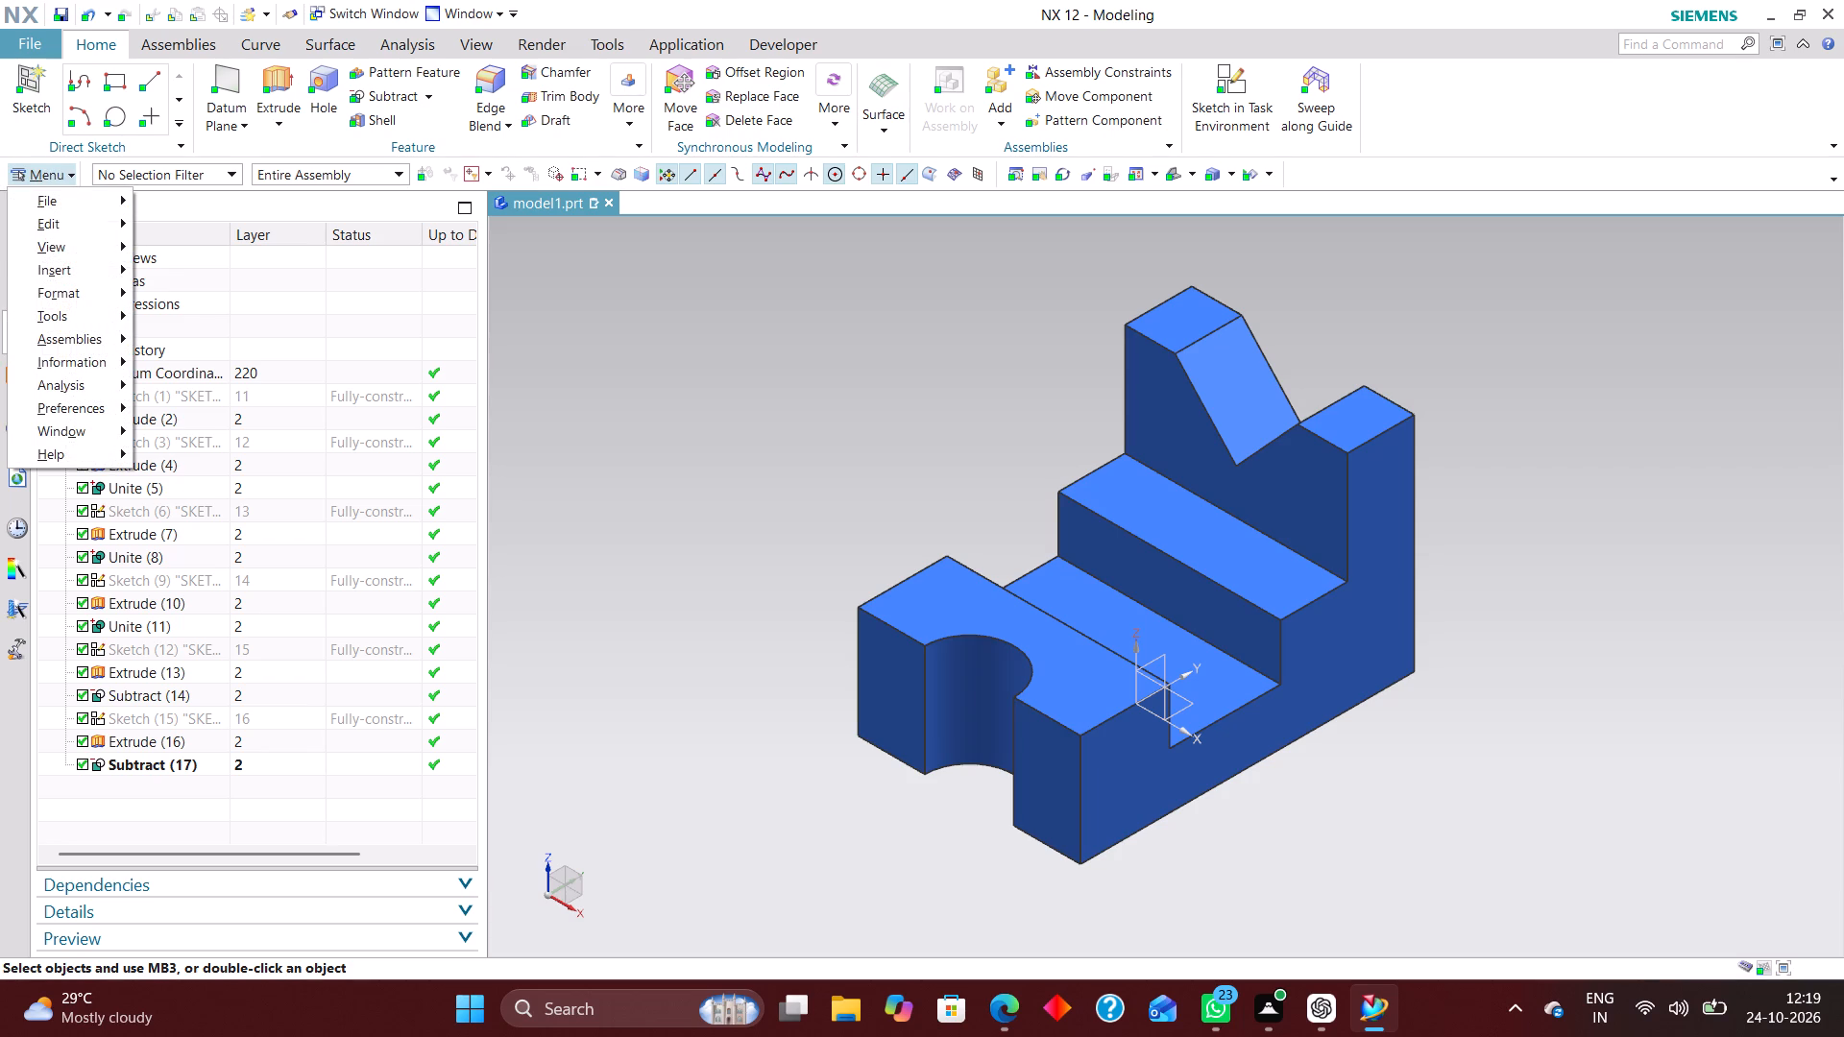
left_click(68, 180)
left_click(68, 180)
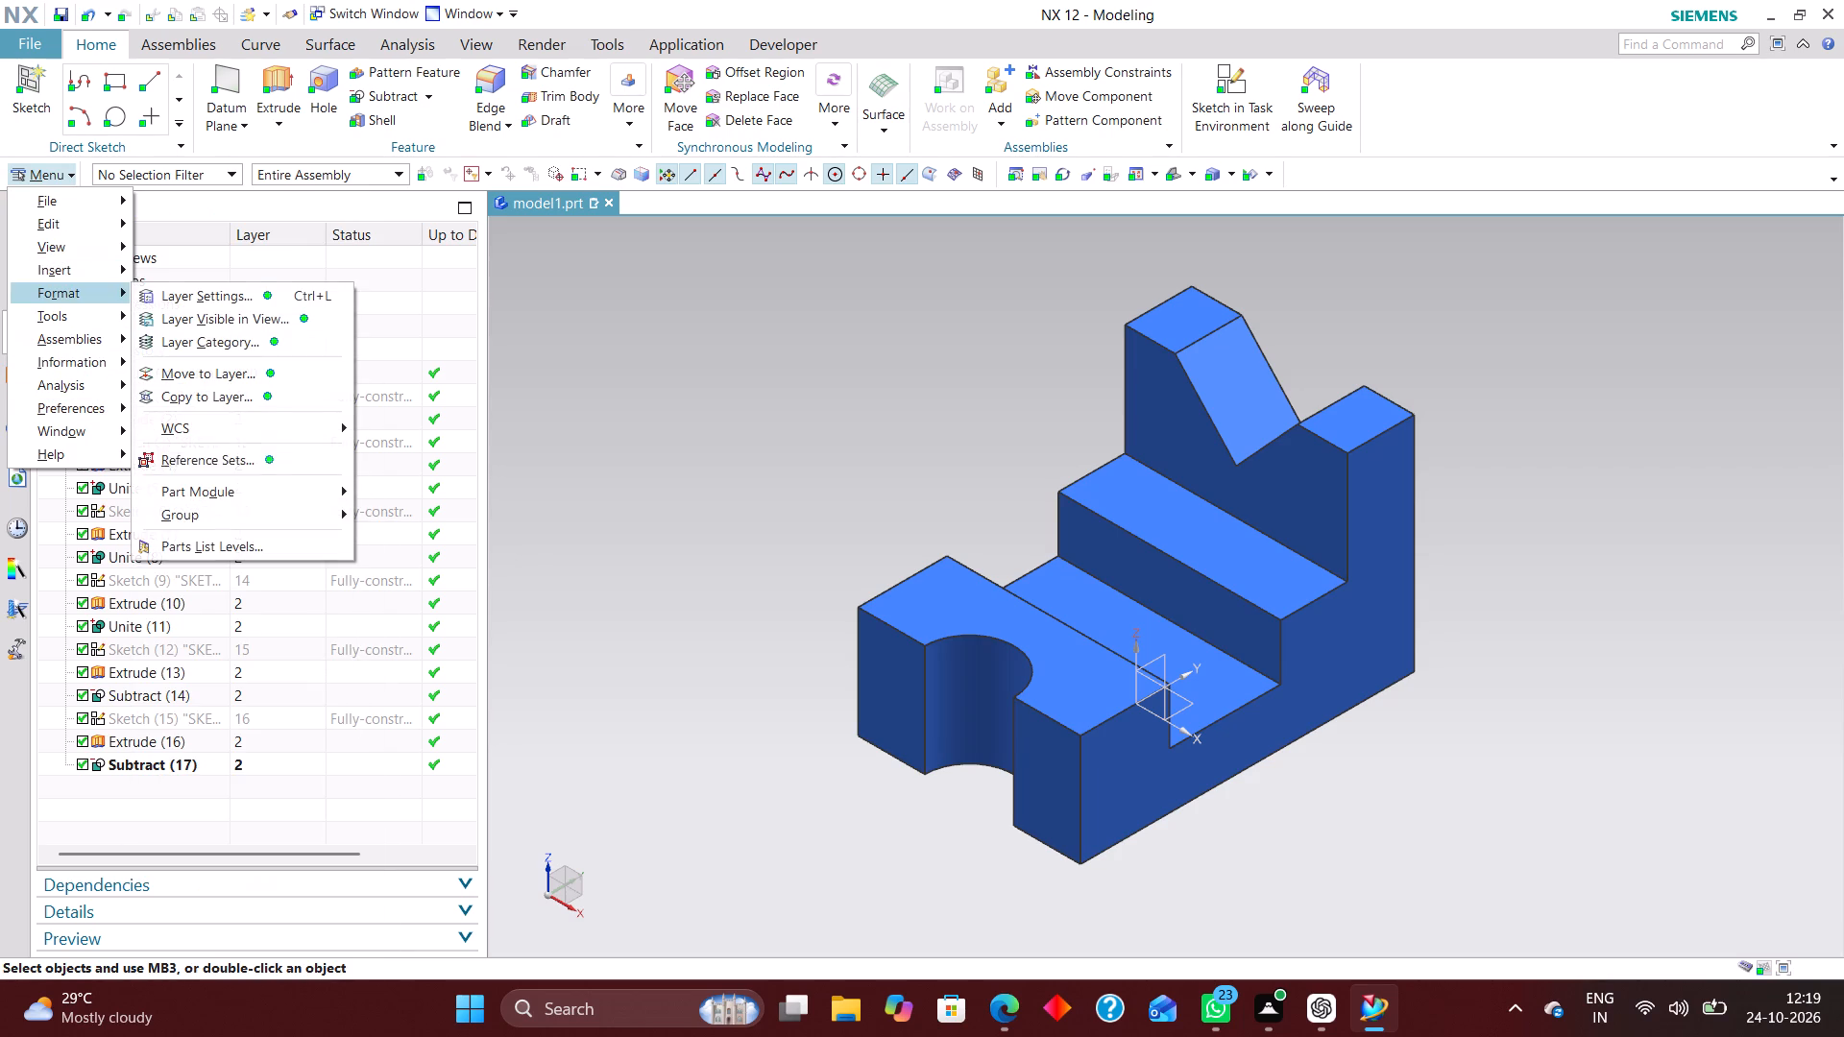
left_click(220, 458)
left_click(509, 328)
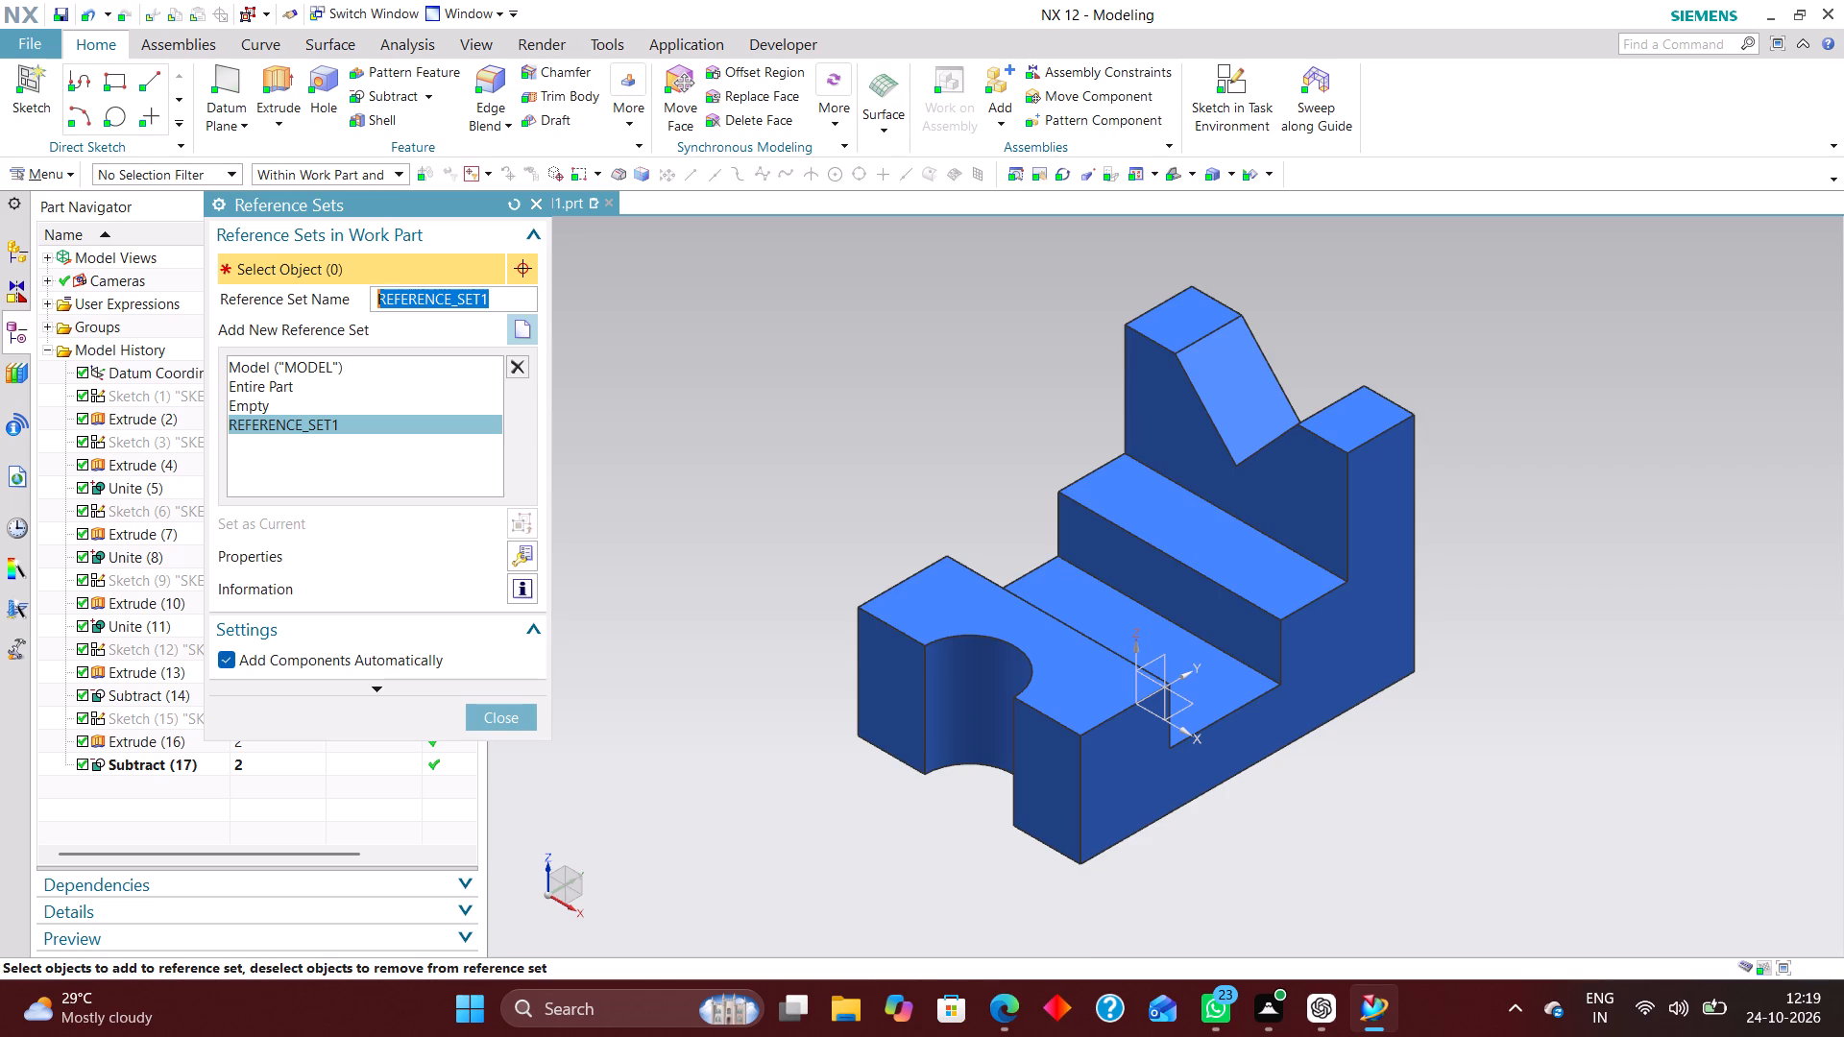
left_click(880, 638)
left_click(513, 712)
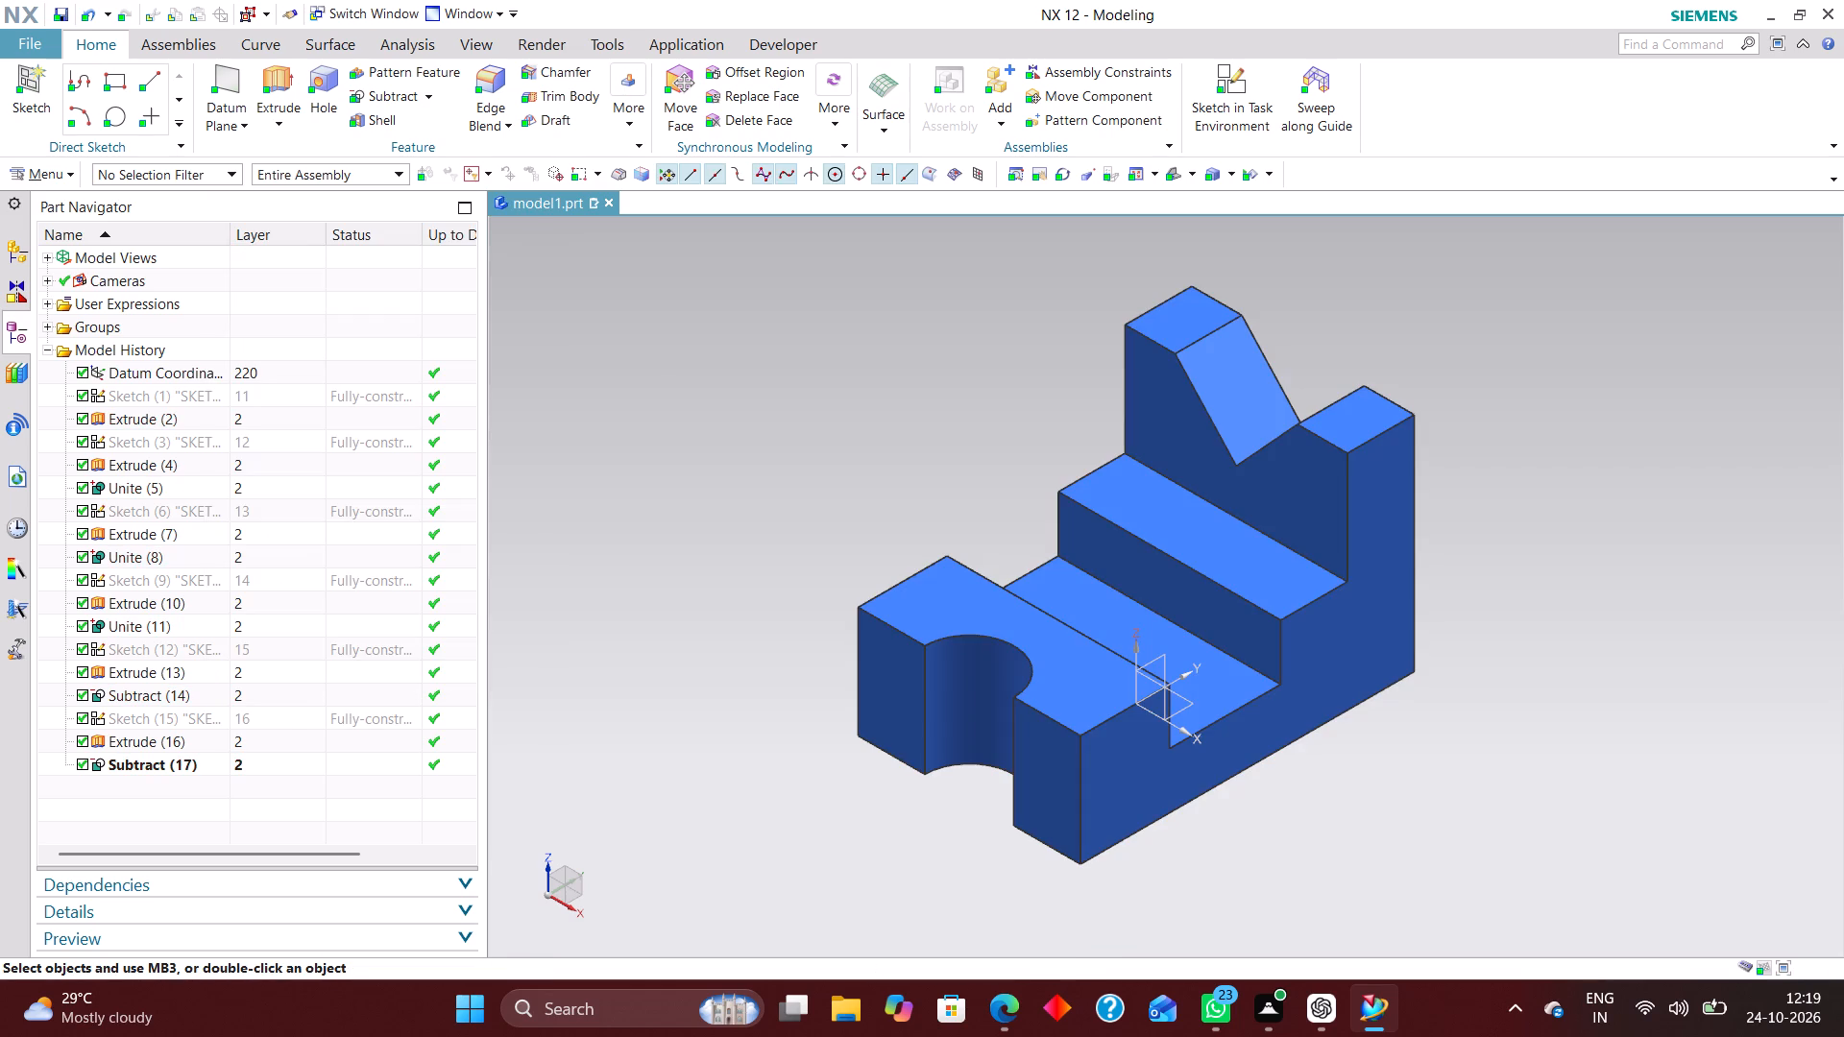
Add the solid body to the part's Product Interface objects.
left_click(61, 169)
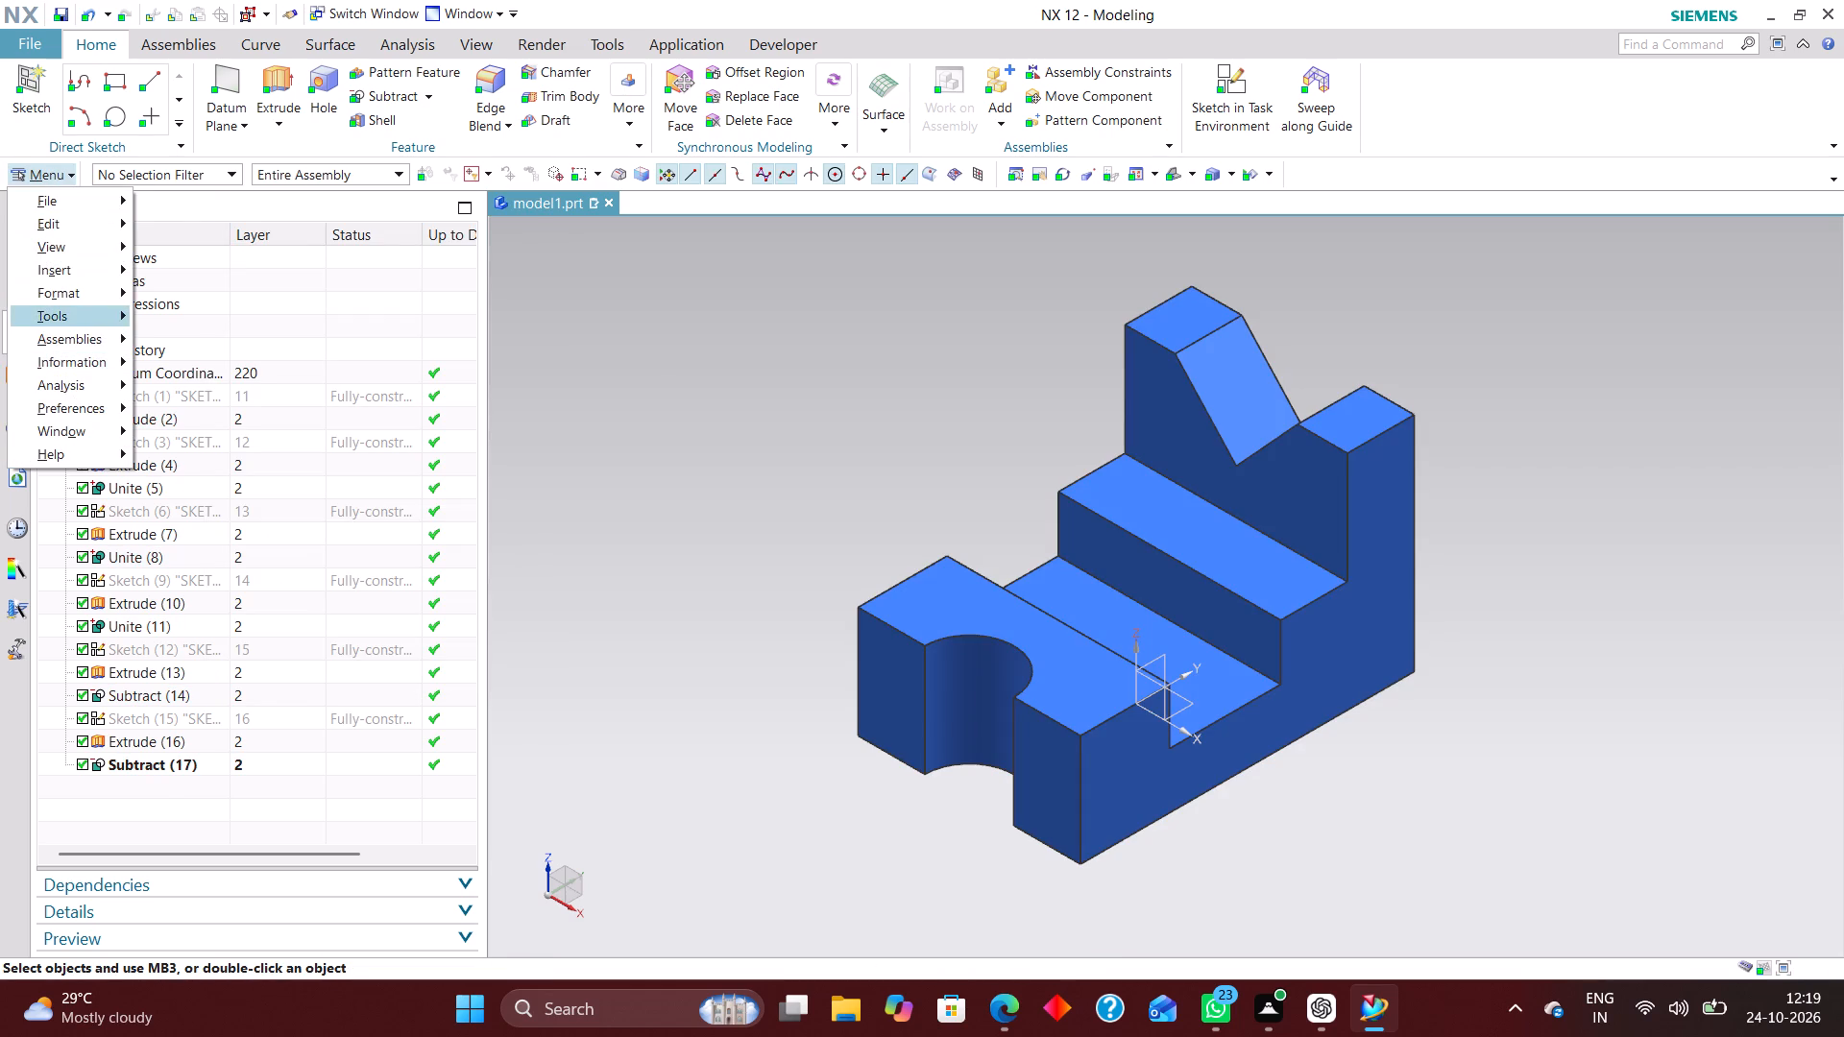
left_click(257, 254)
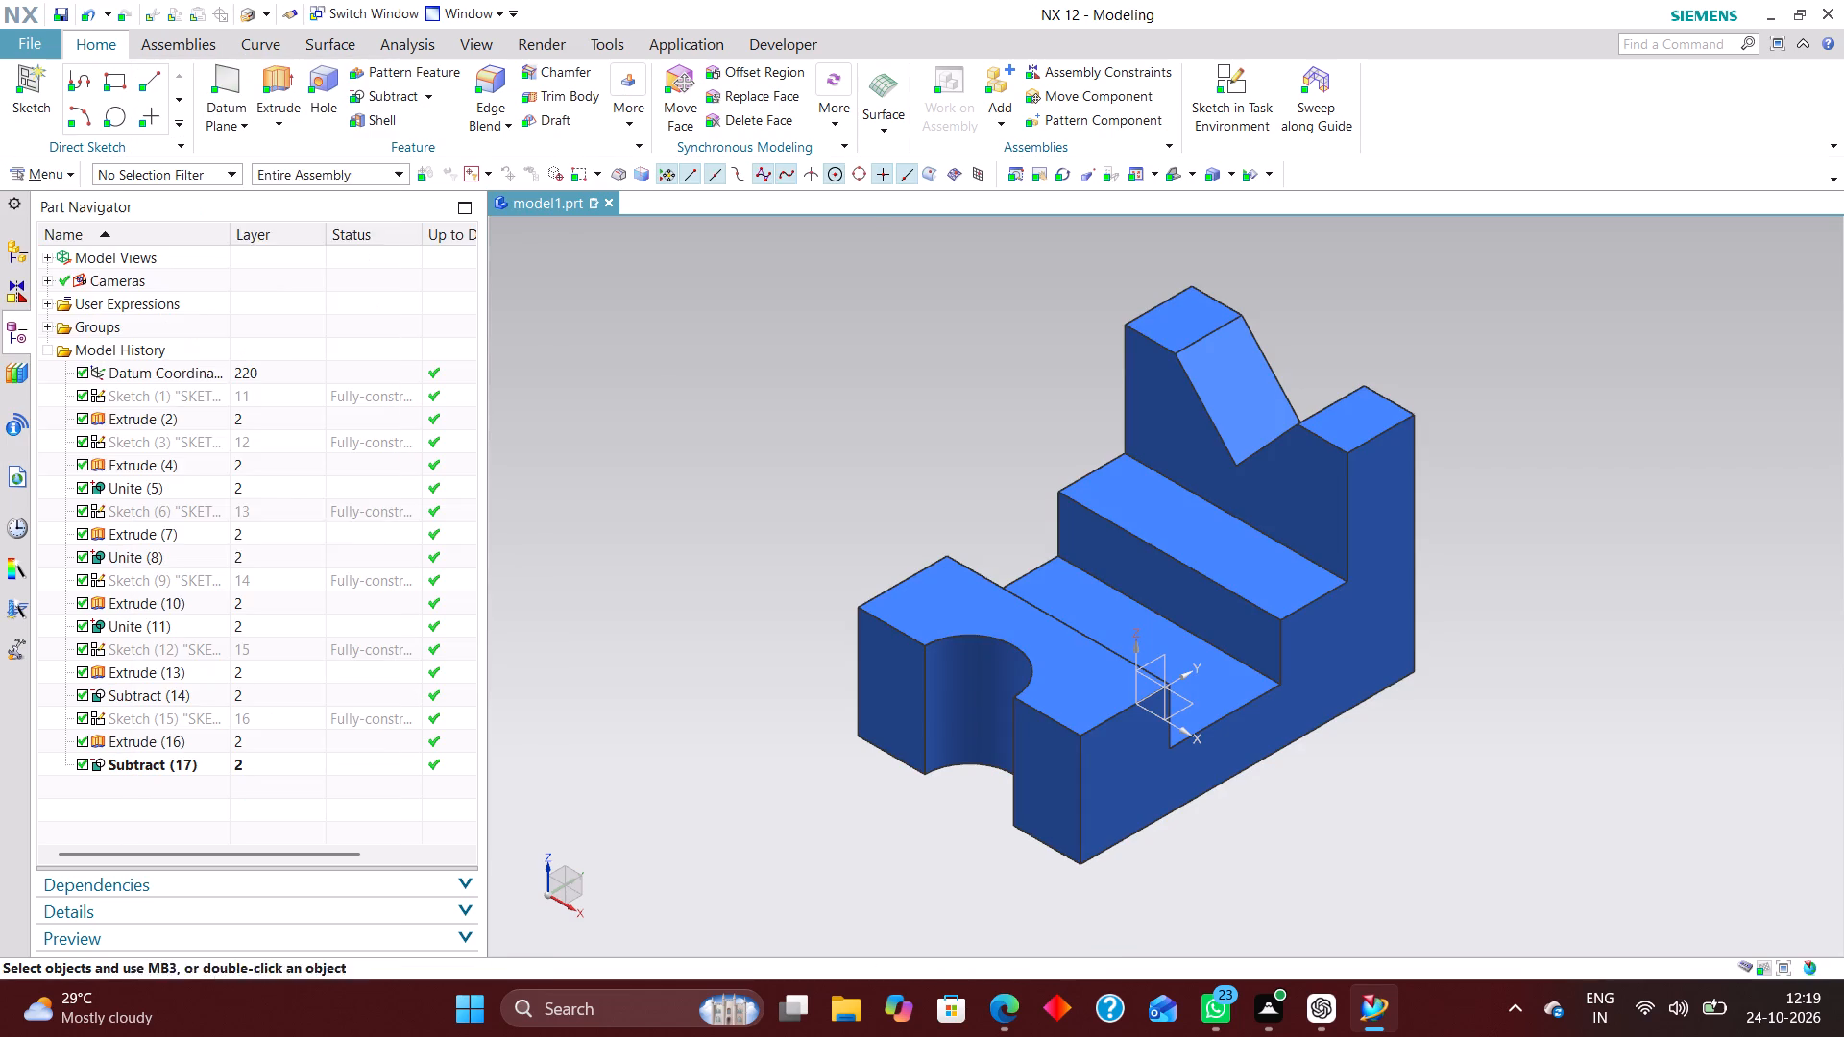
left_click(1265, 703)
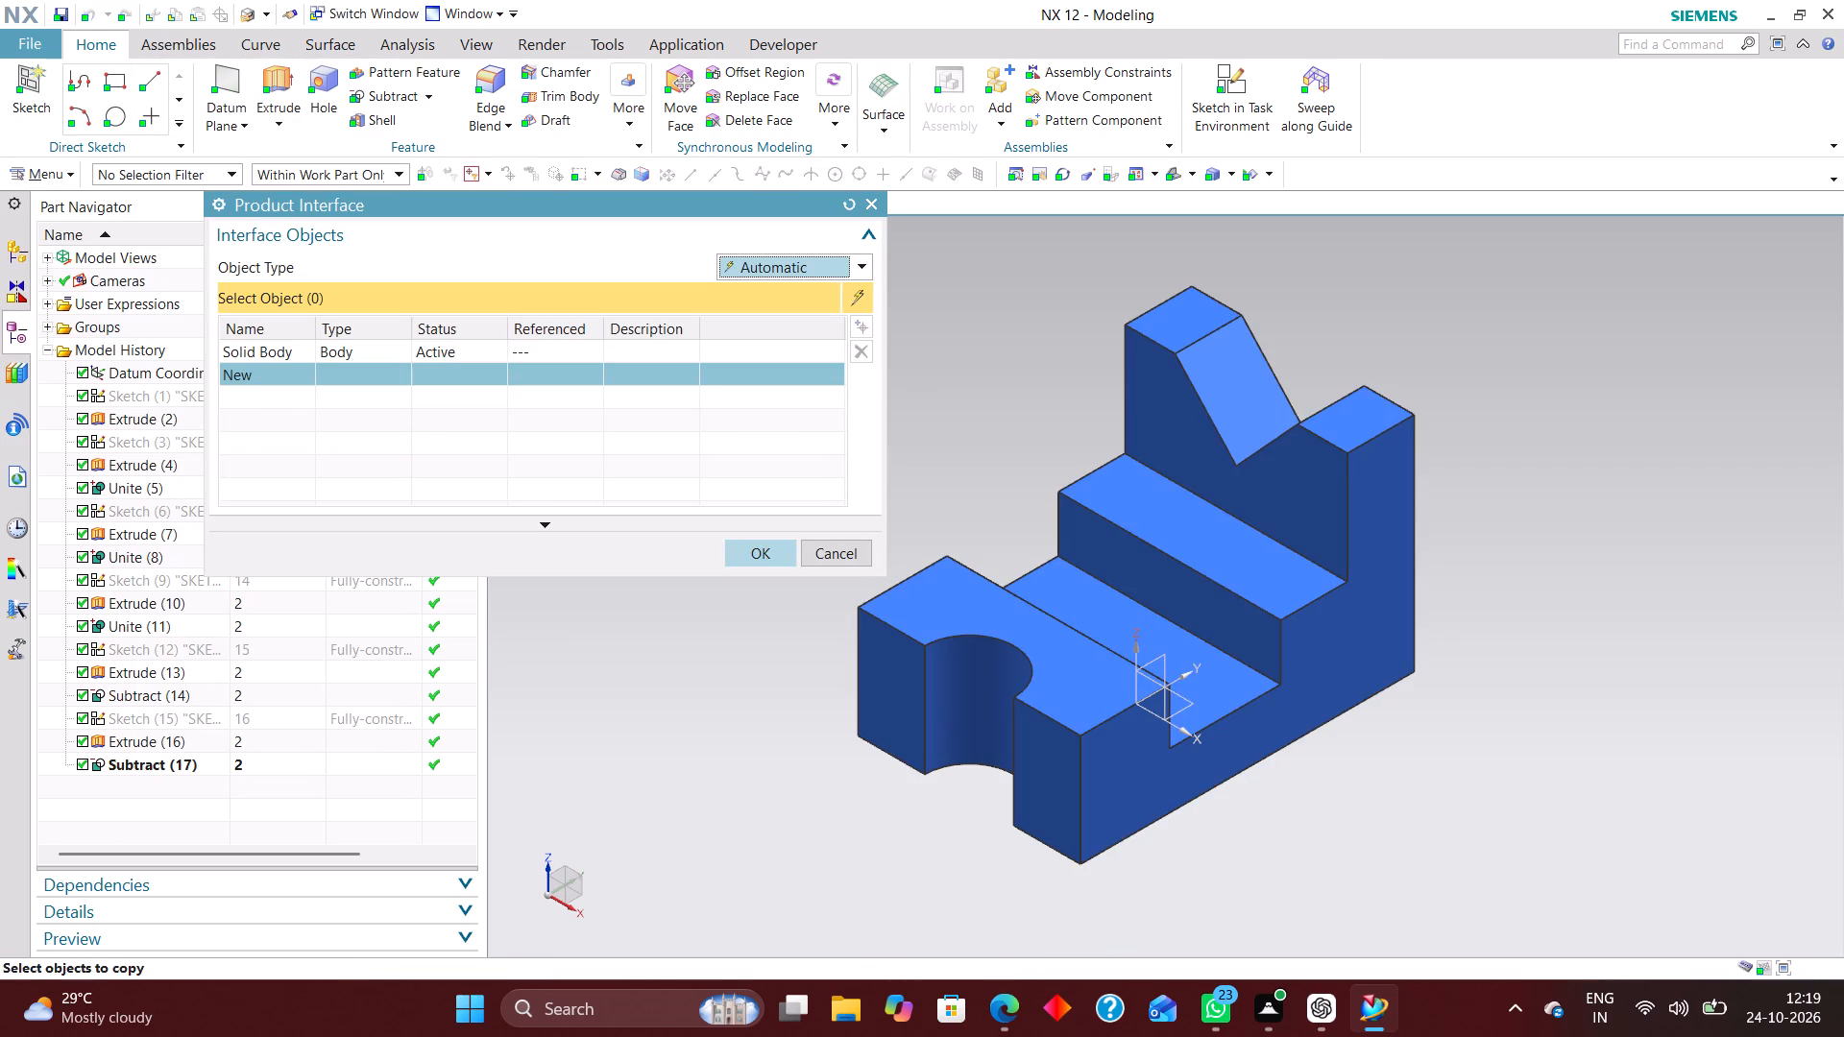
left_click(754, 564)
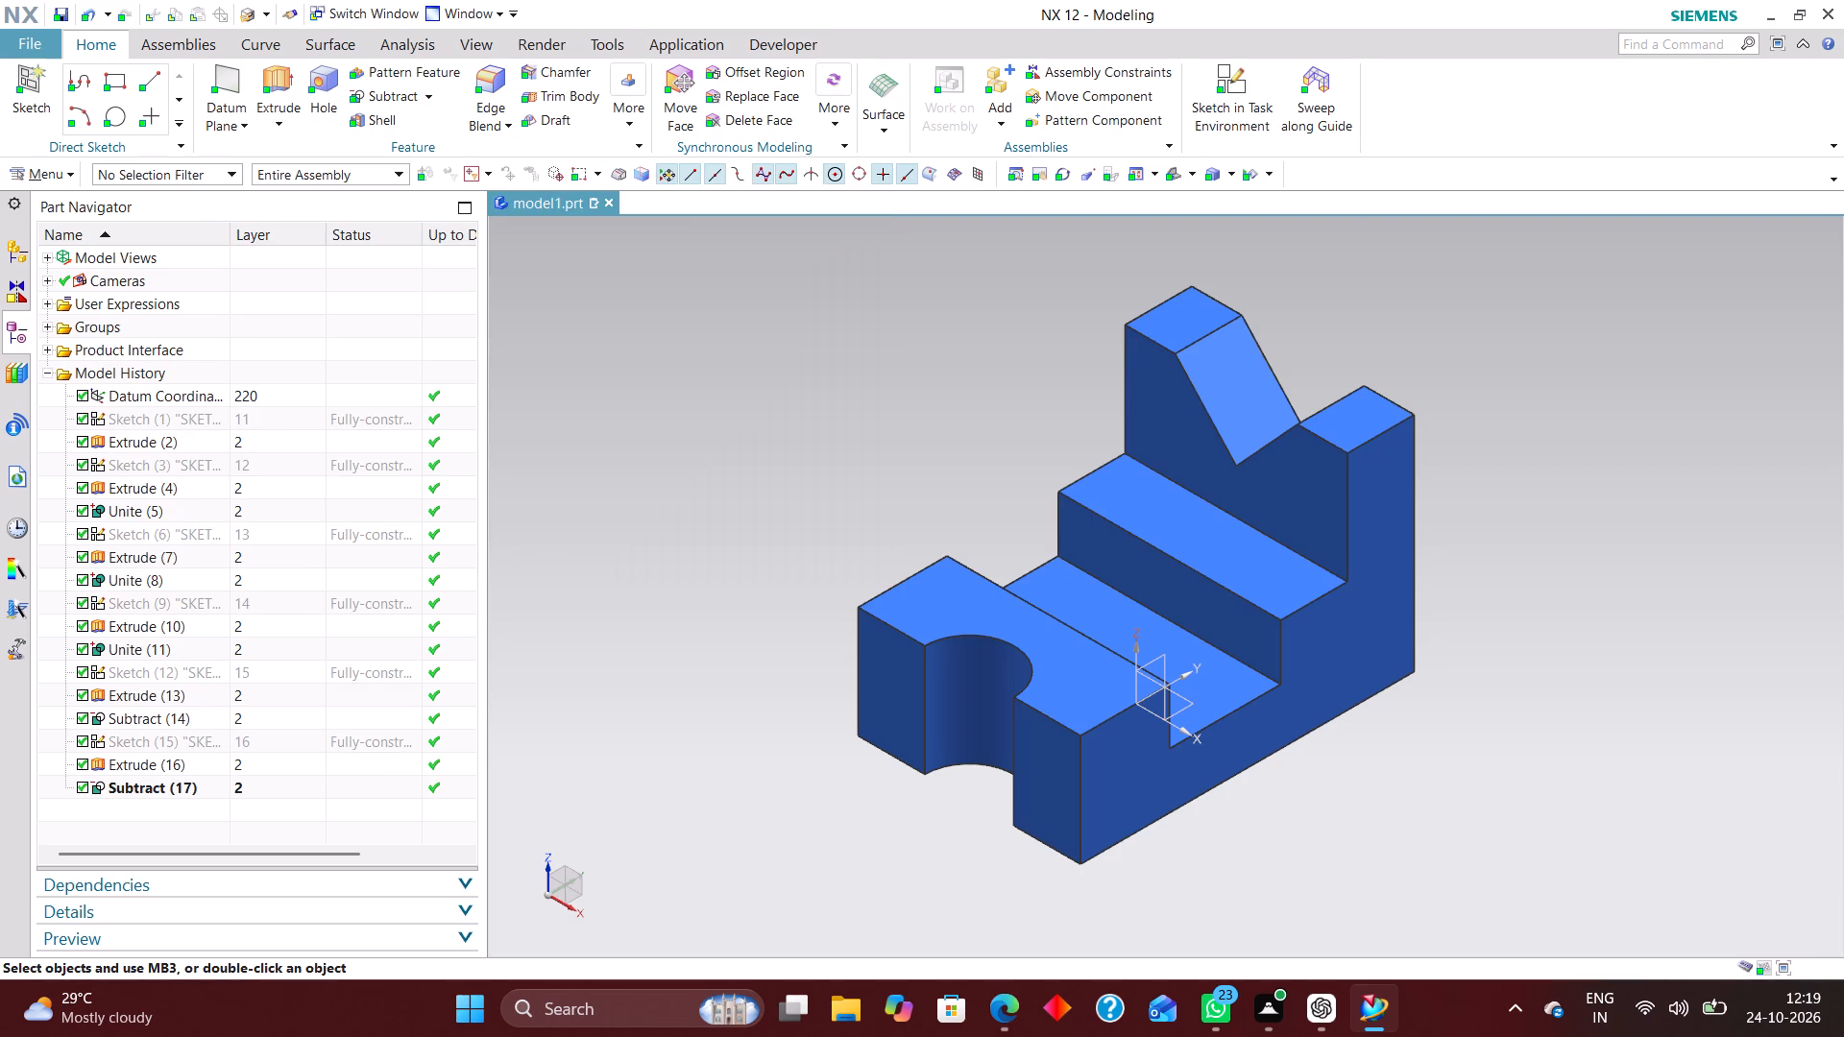
Create an A4 - Size drawing file of model1 named model1_dwg1.prt in the V-Groove Mounting Block folder.
left_click(41, 48)
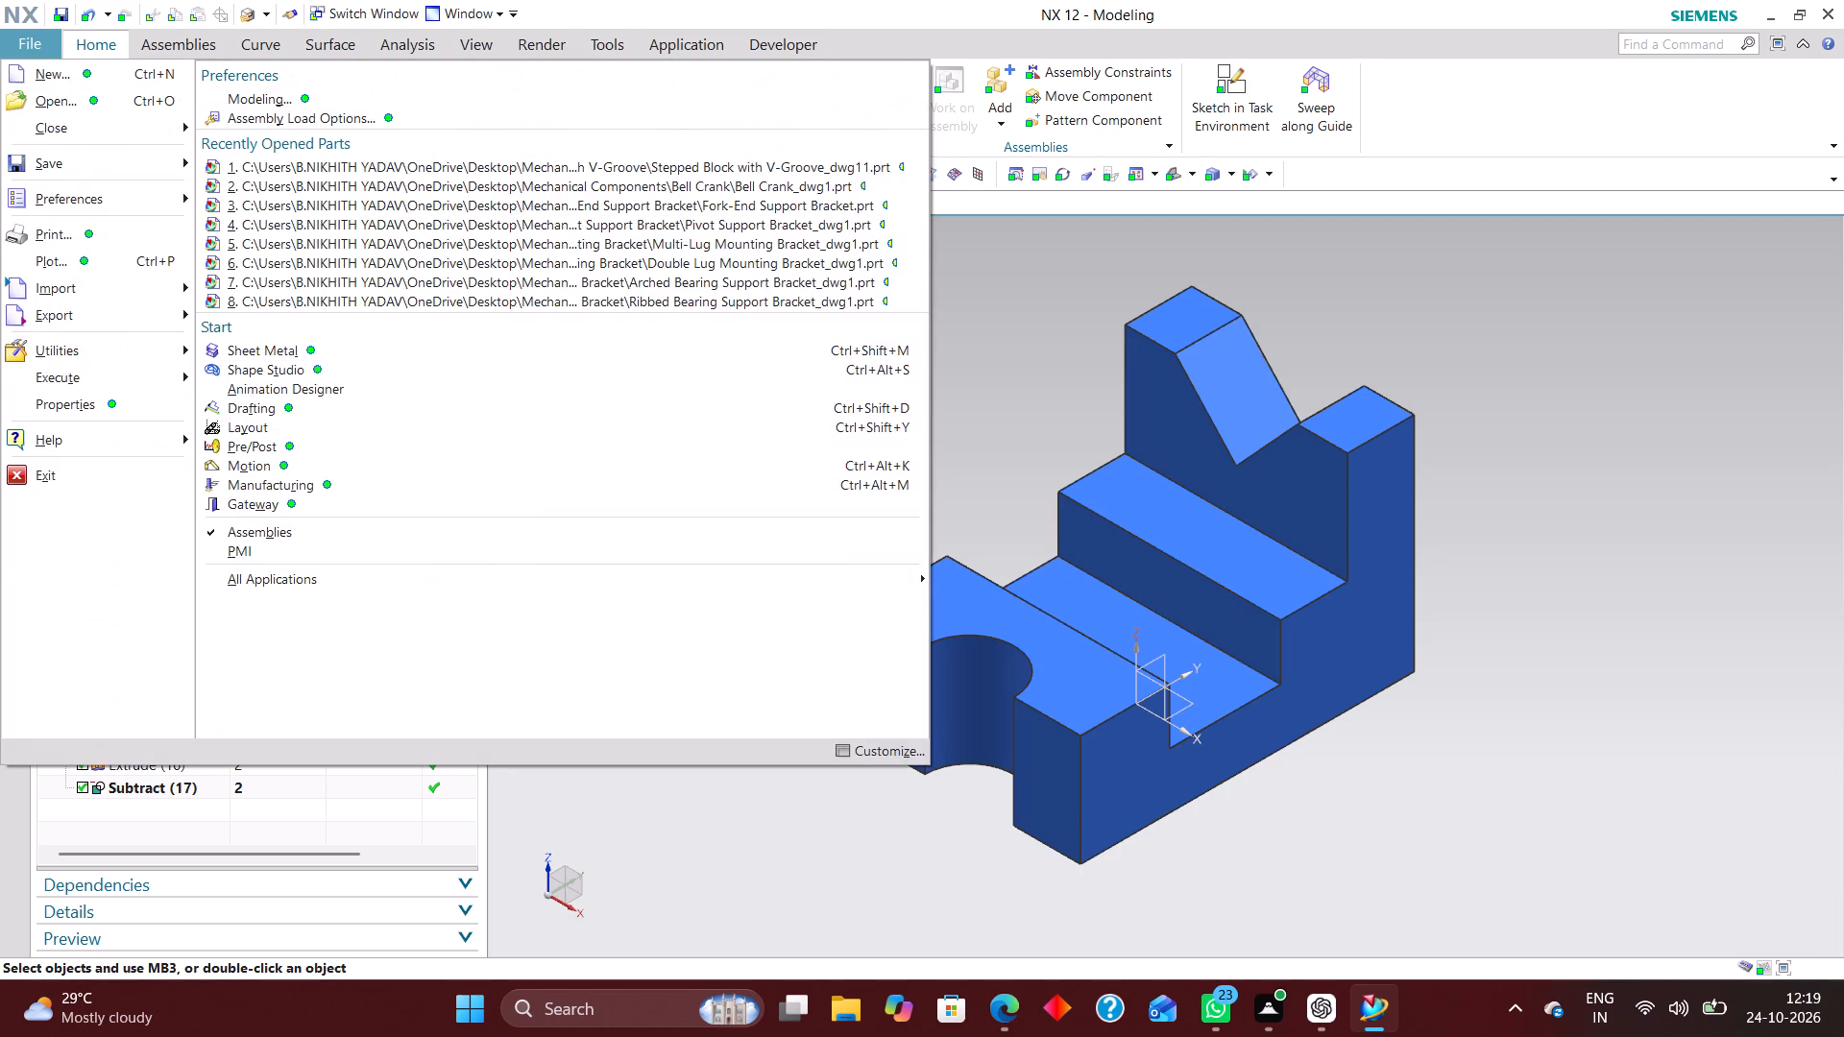
left_click(57, 70)
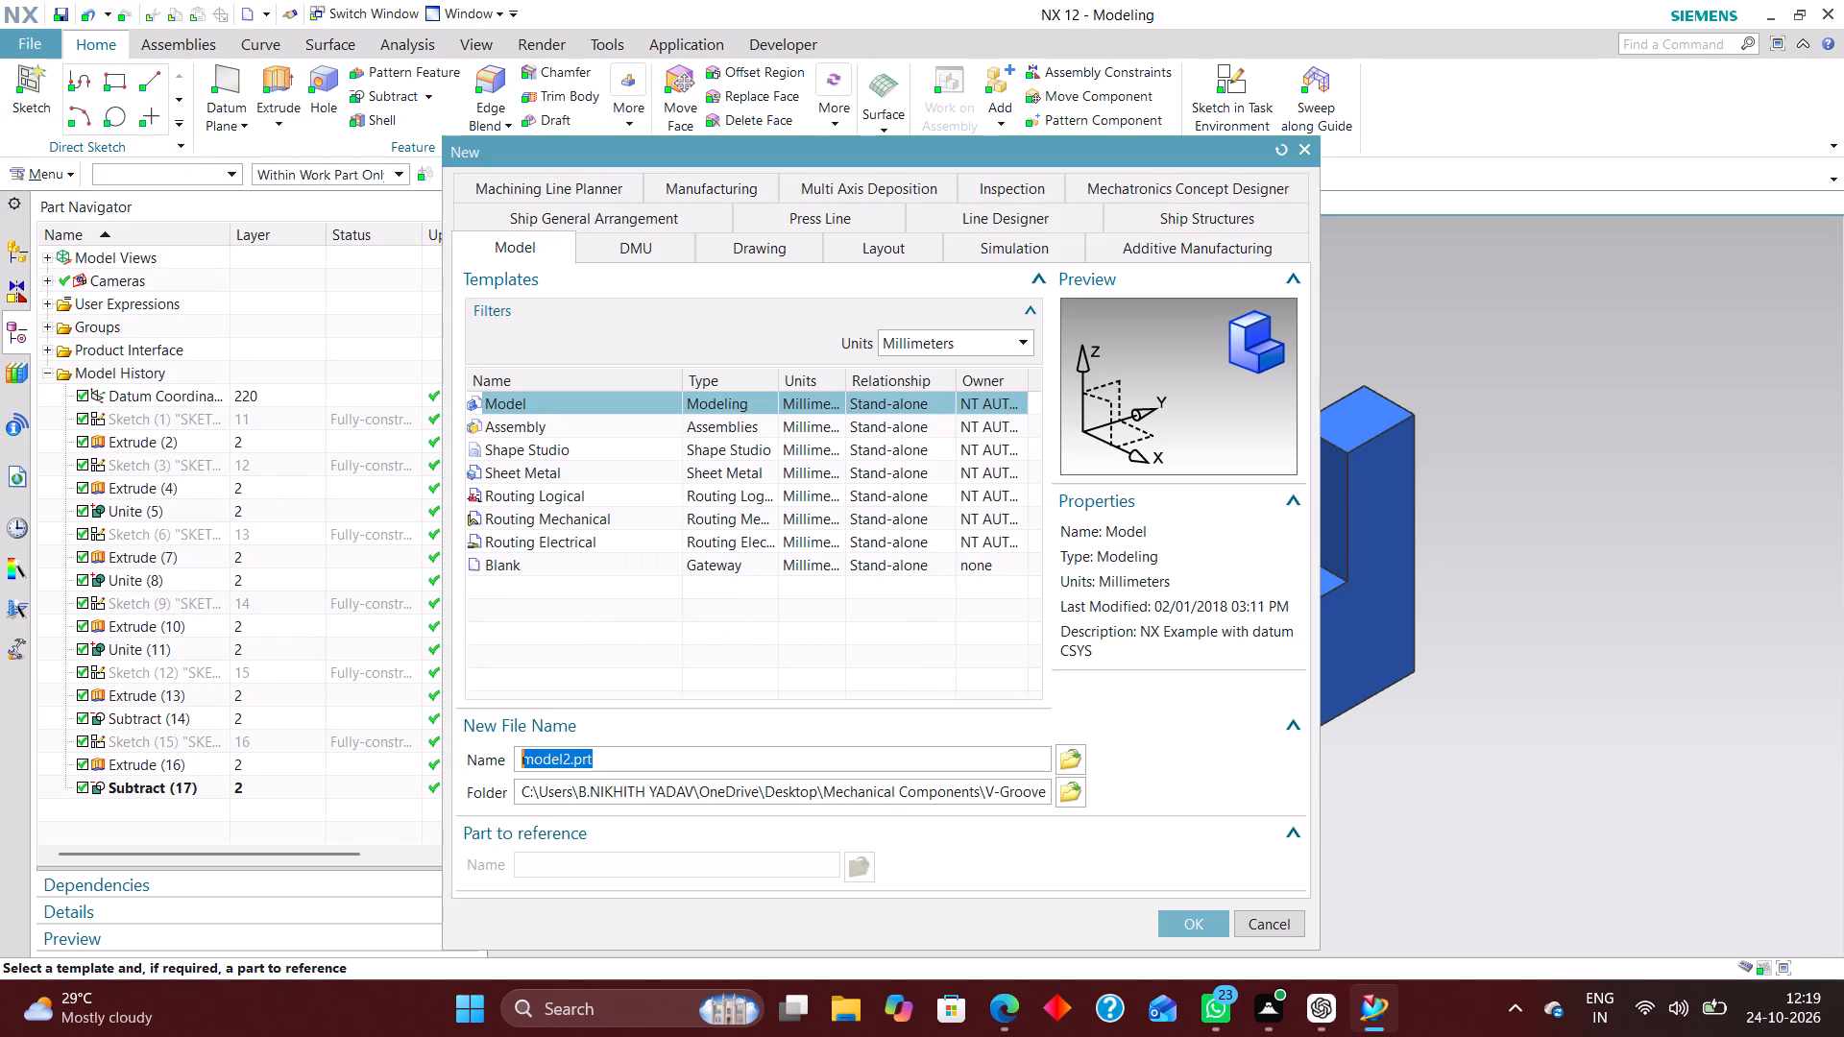
left_click(778, 255)
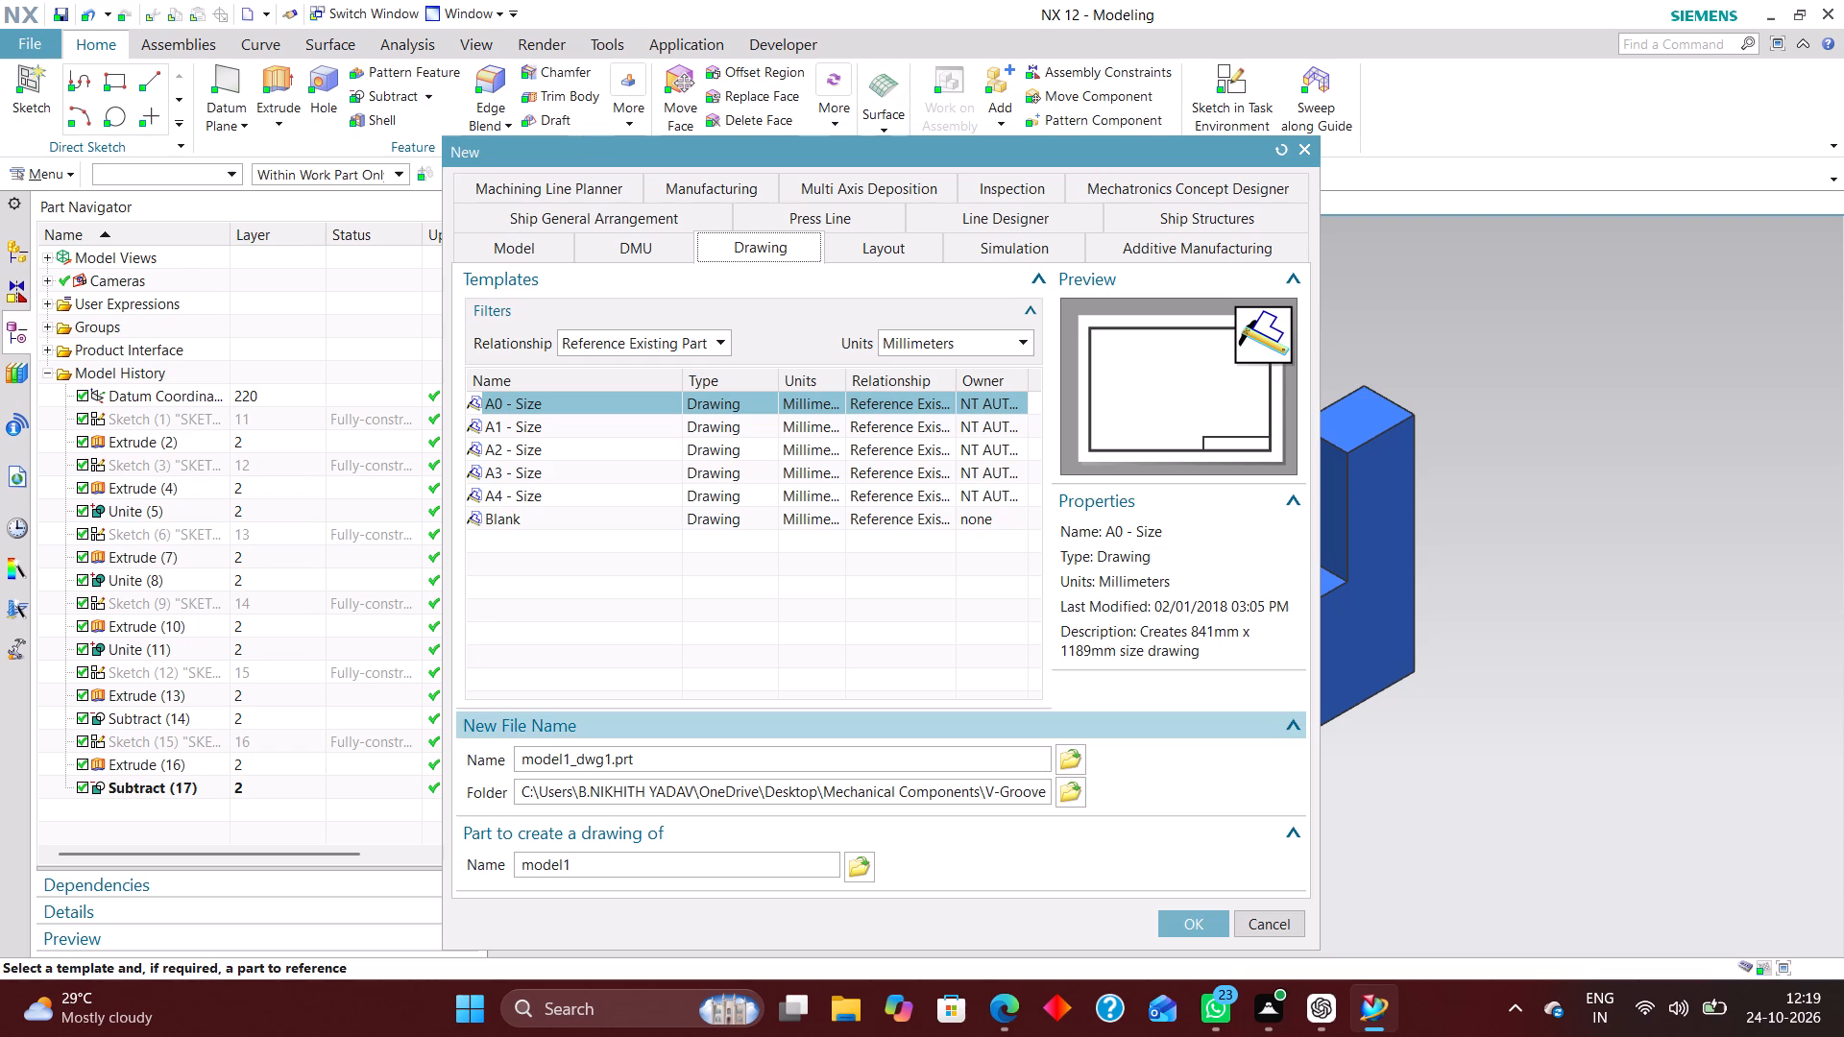
left_click(571, 492)
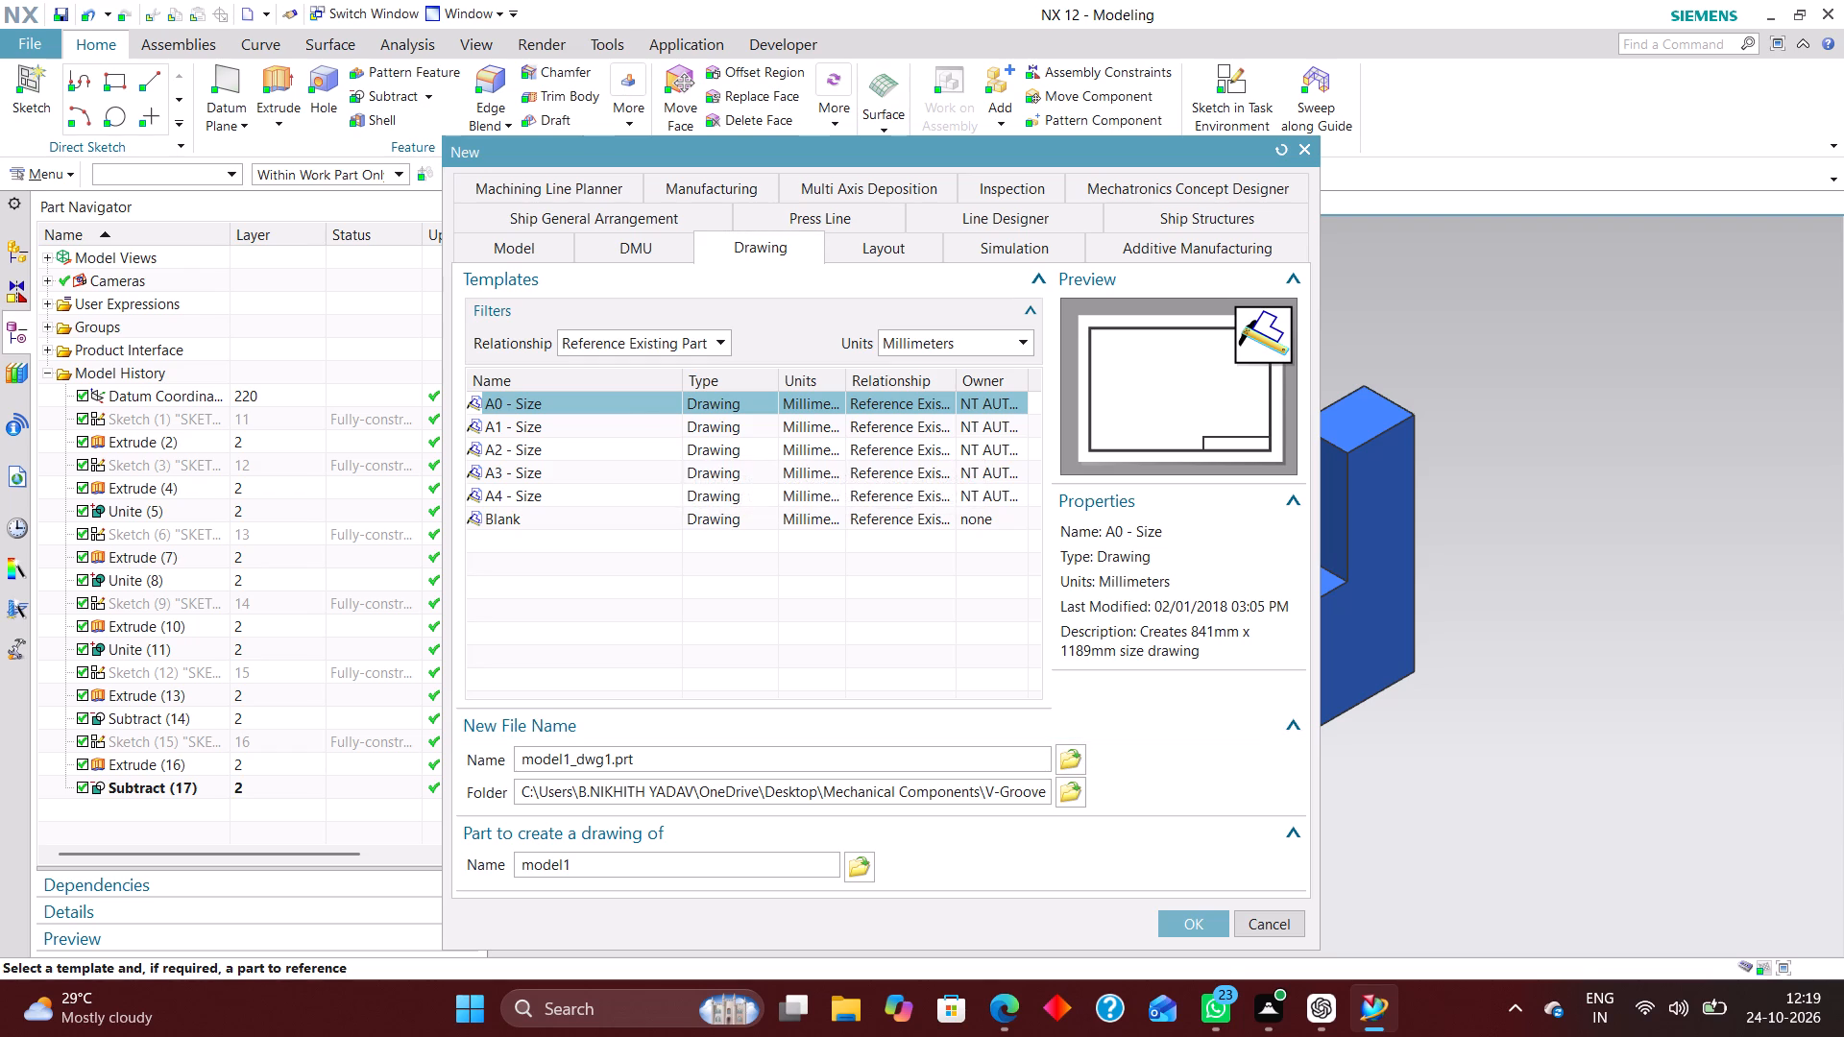
left_click(1075, 787)
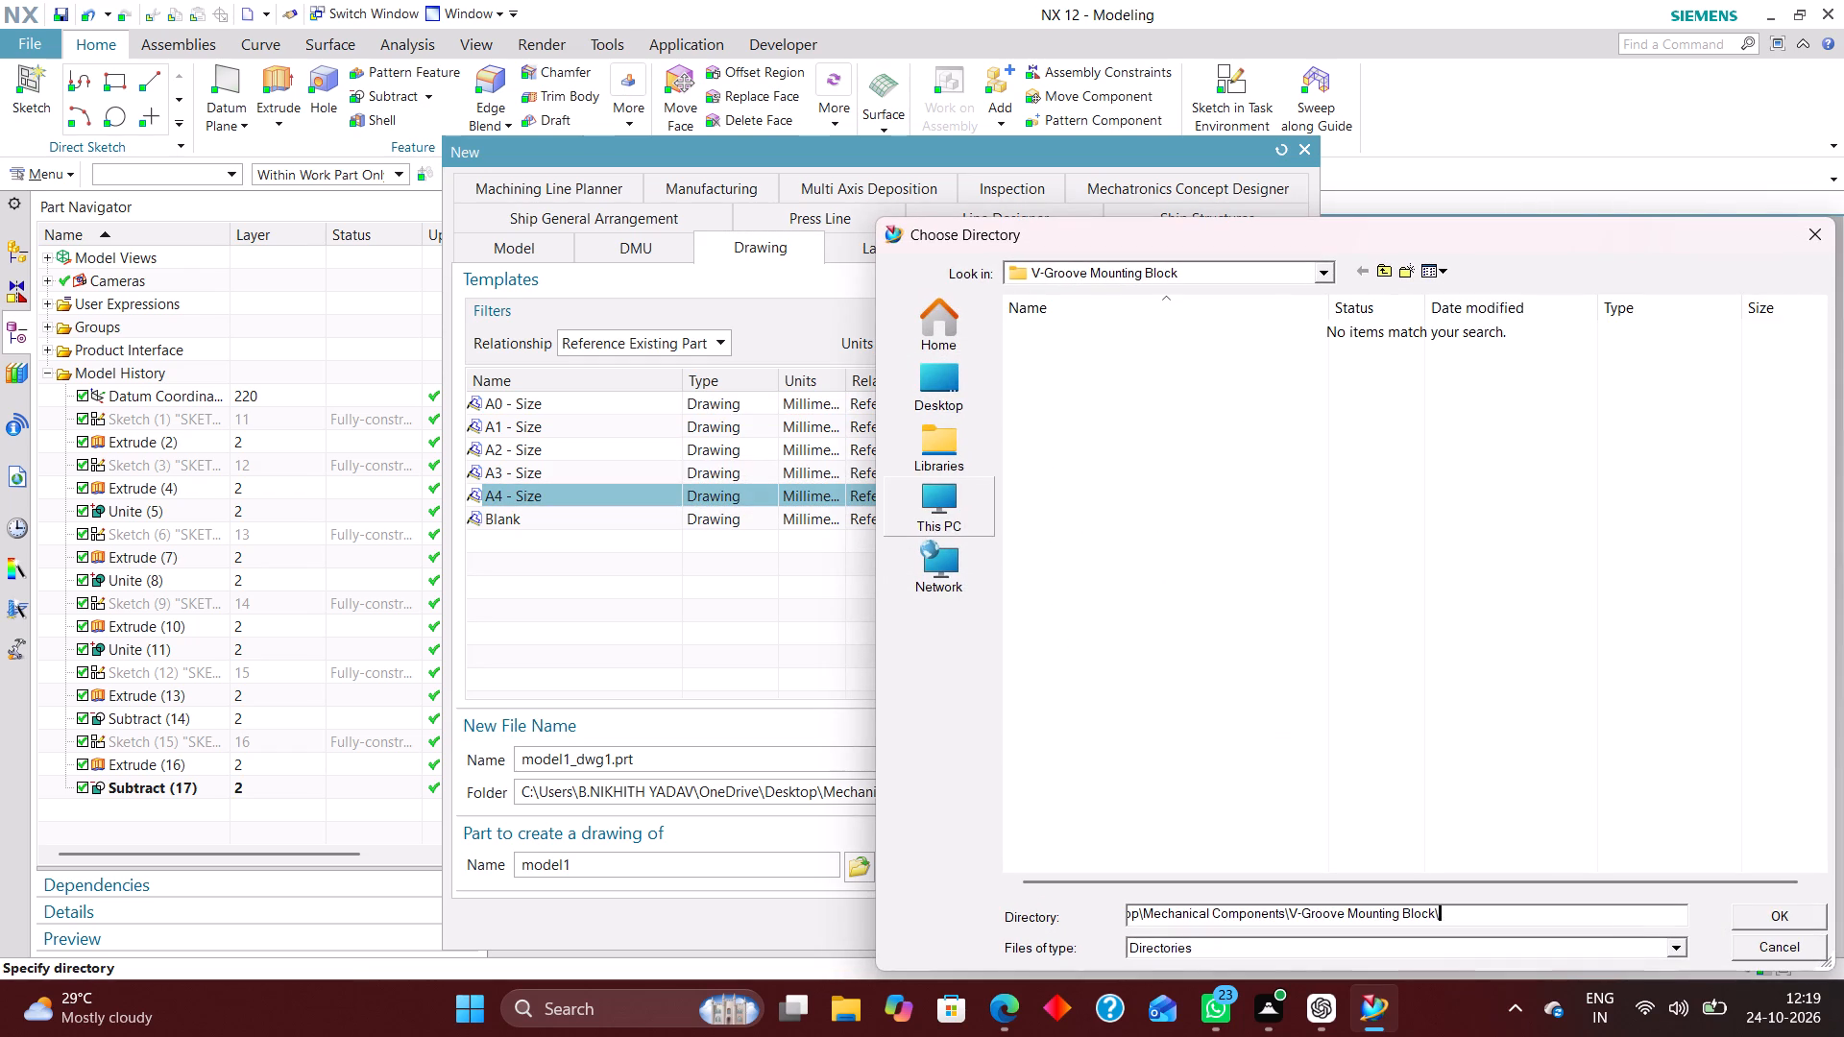
double_click(940, 451)
double_click(943, 397)
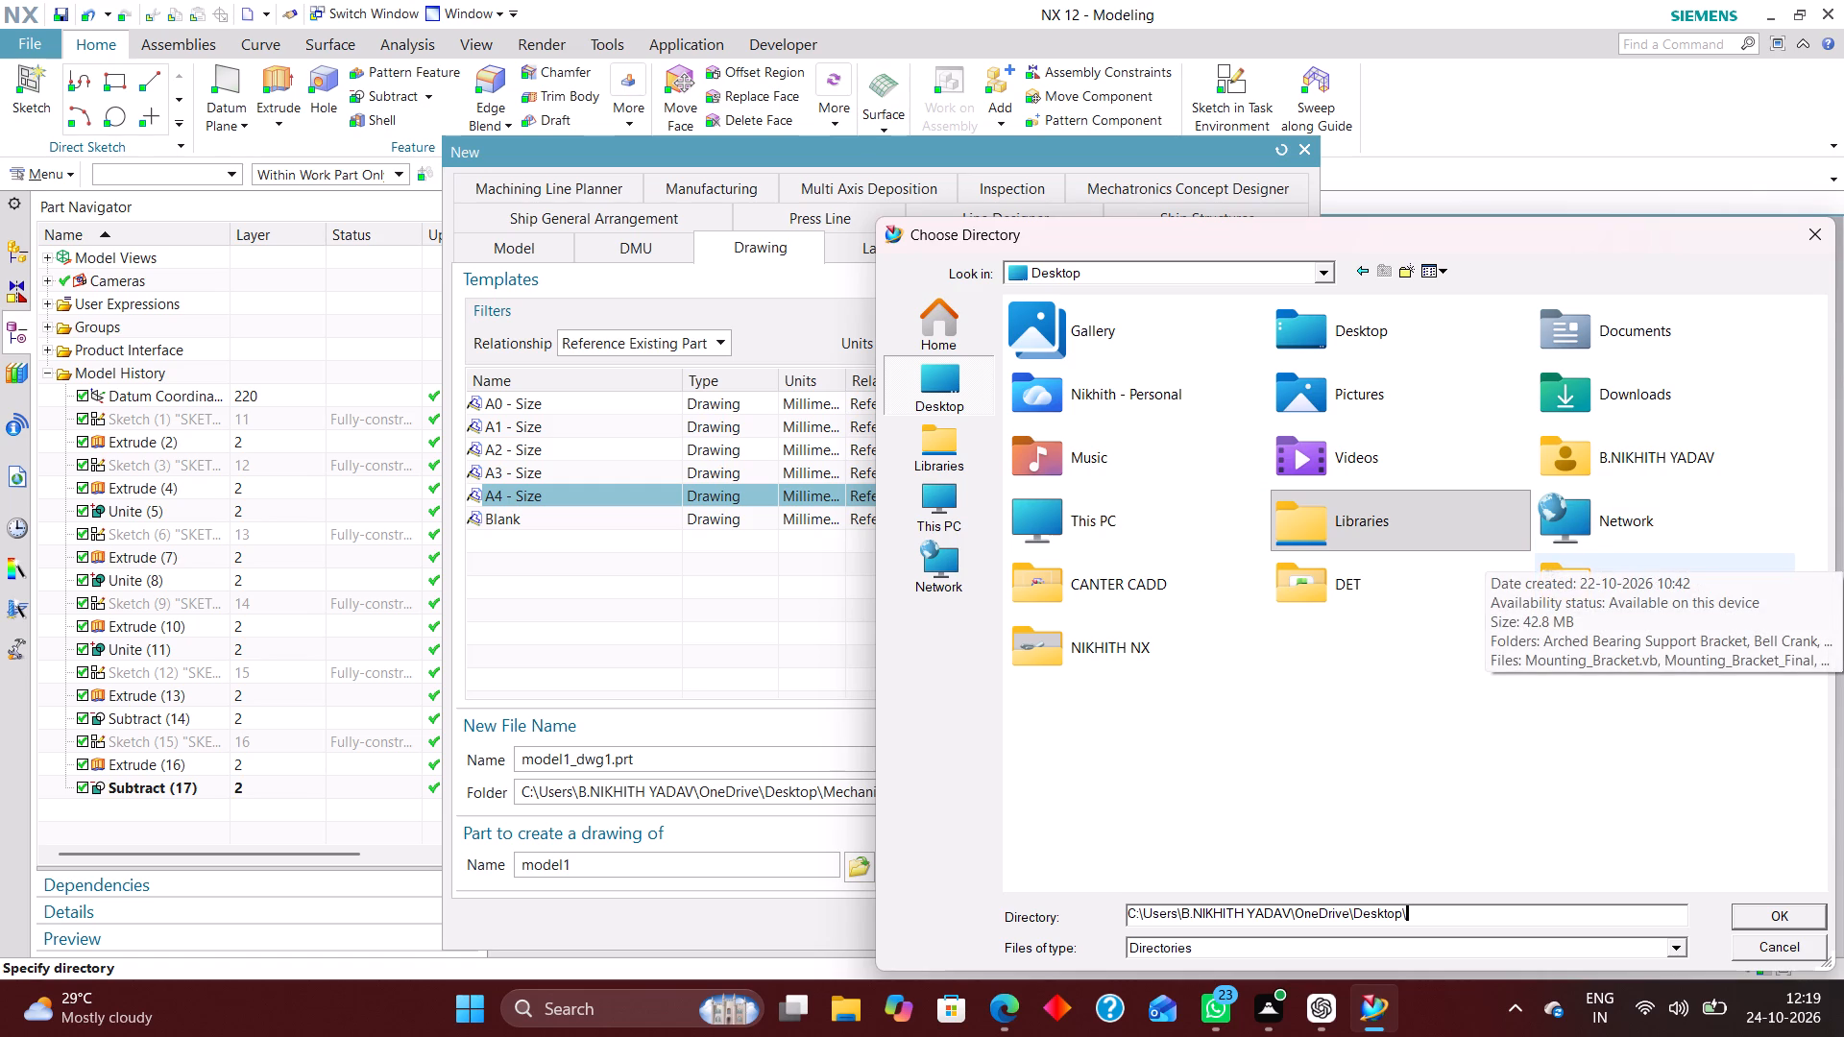
left_click(1610, 710)
double_click(1636, 594)
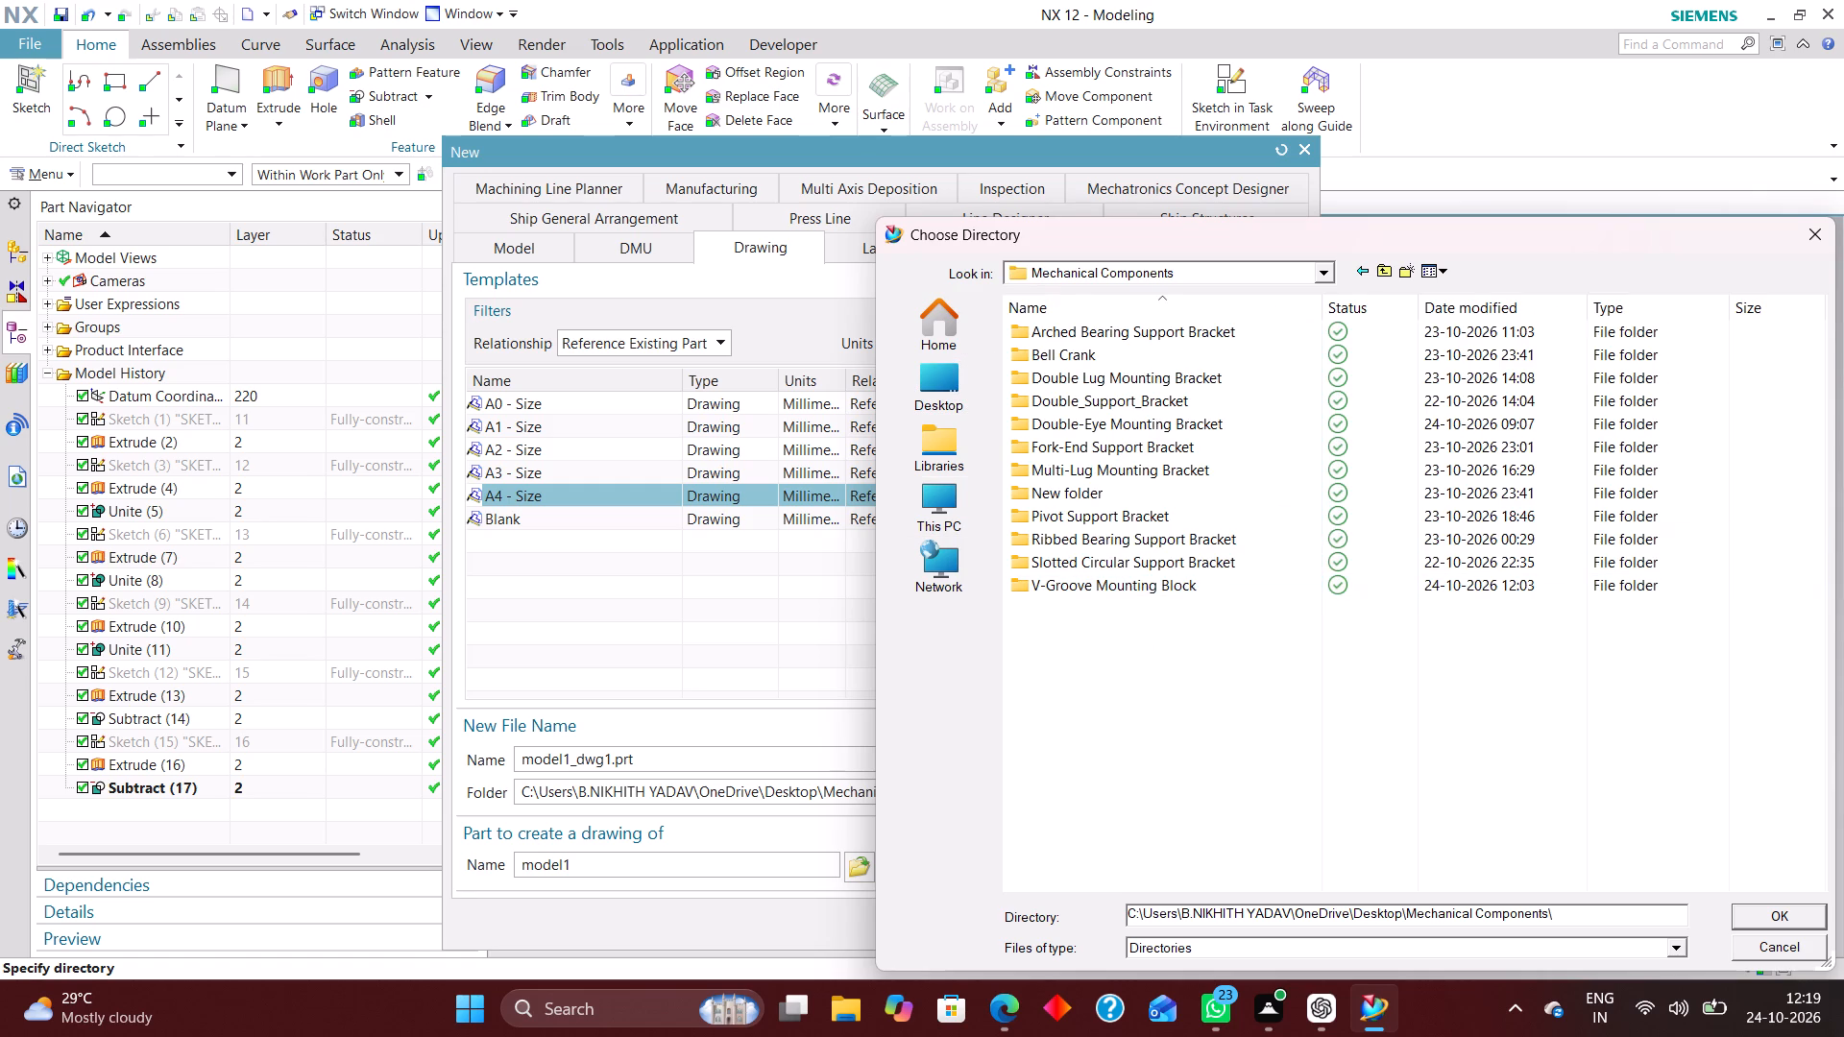
double_click(1167, 587)
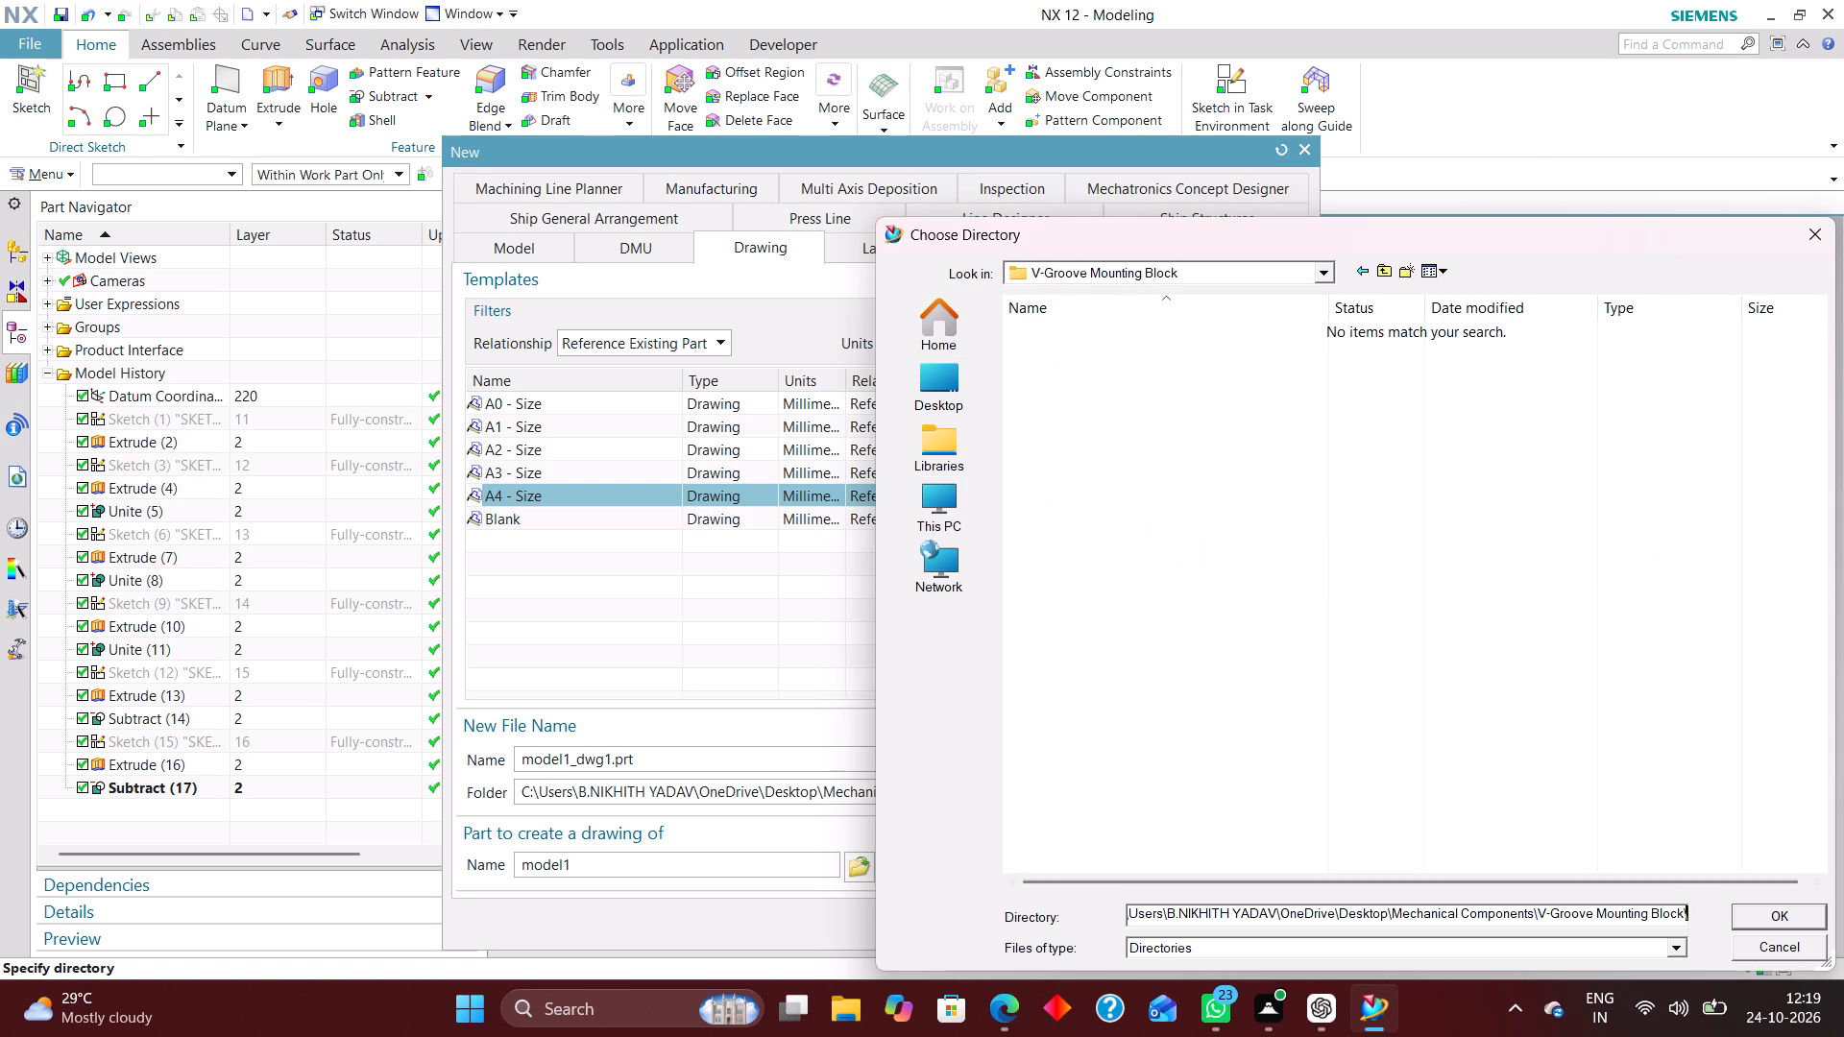
left_click(1792, 917)
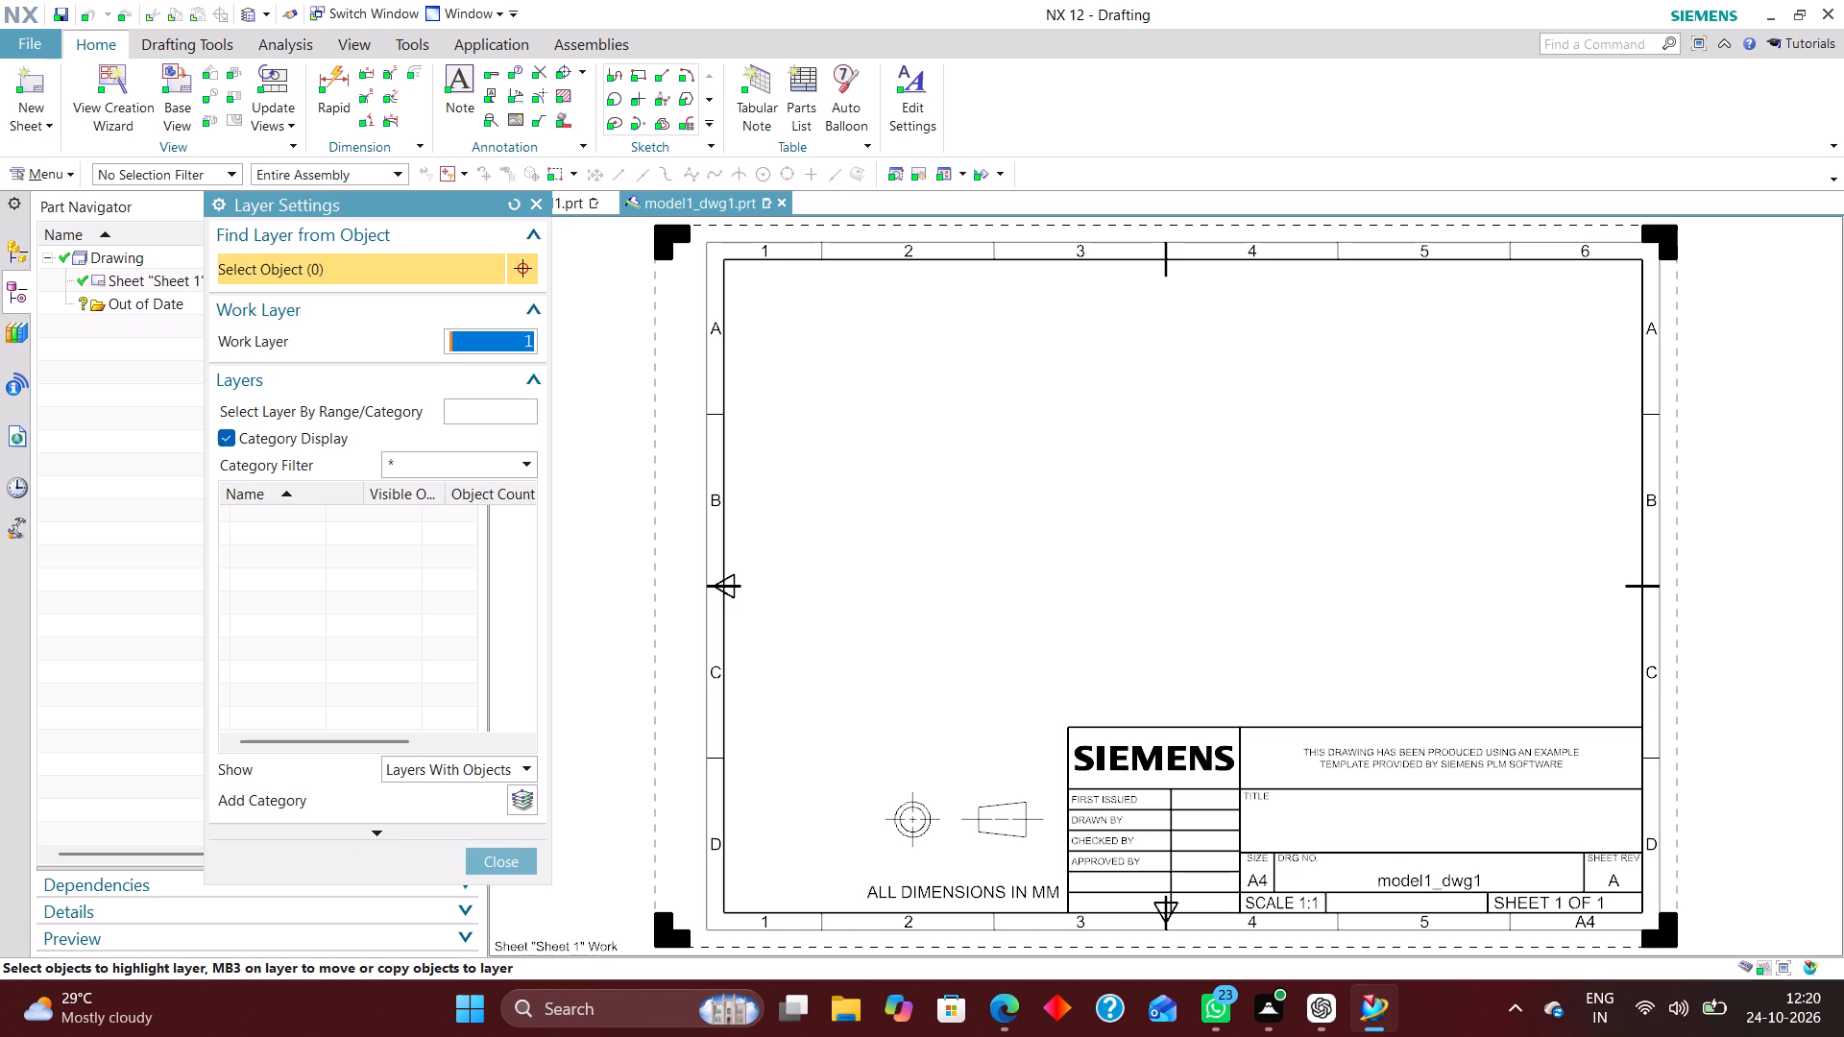
Set the drawing's work layer to 2.
key("2")
key("Return")
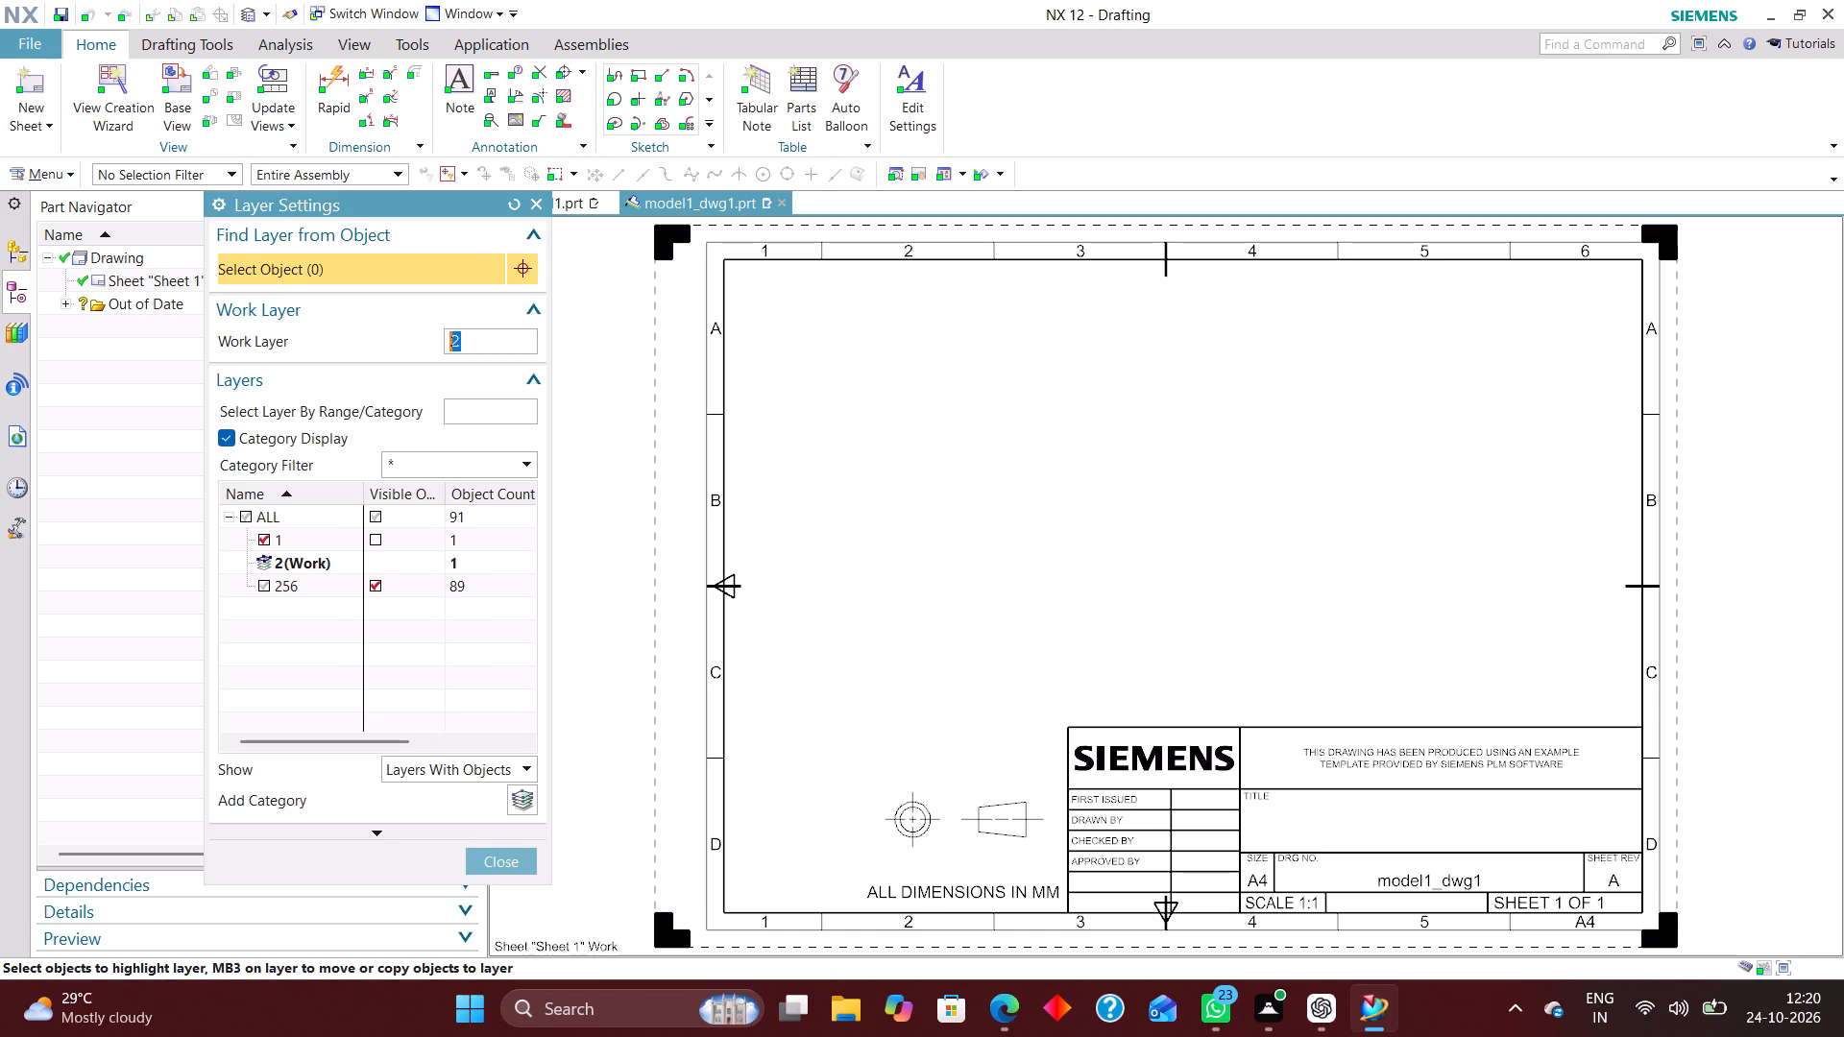
left_click(516, 860)
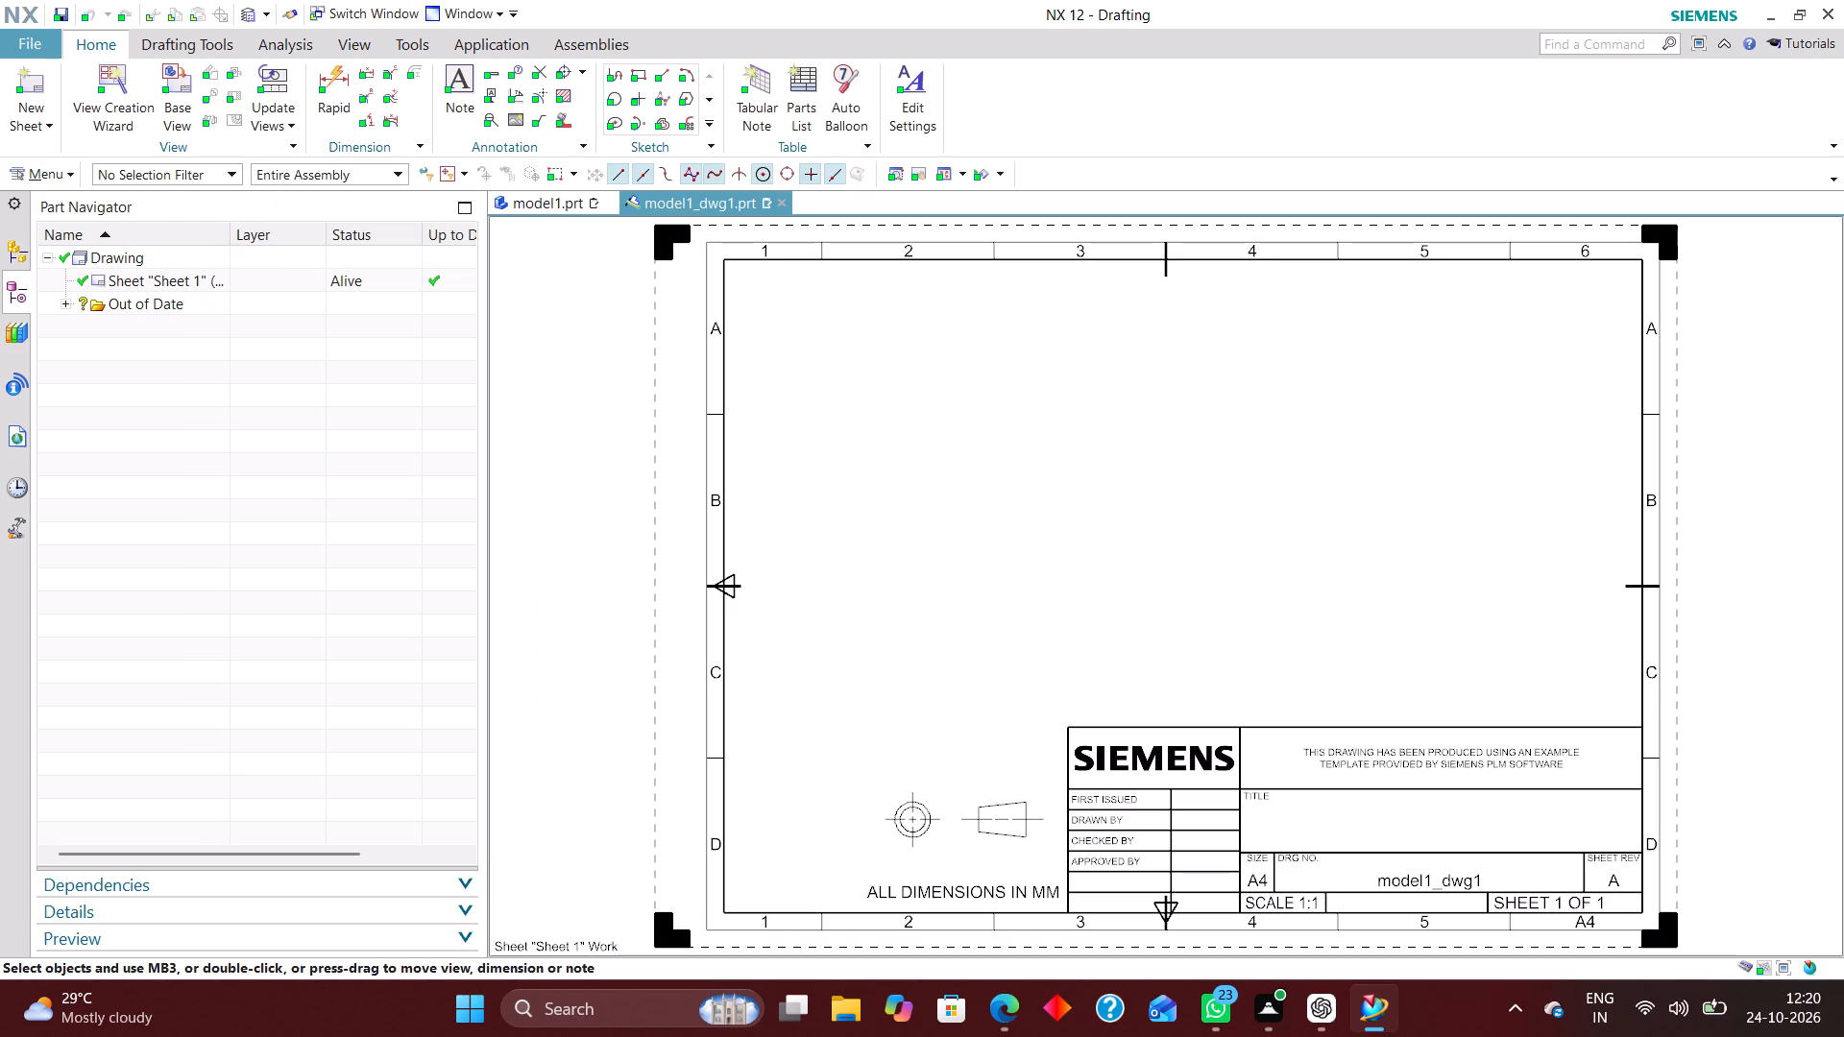
Place an Isometric base view at 1:1 scale in the upper-right area of the sheet, without adding projected views.
left_click(176, 80)
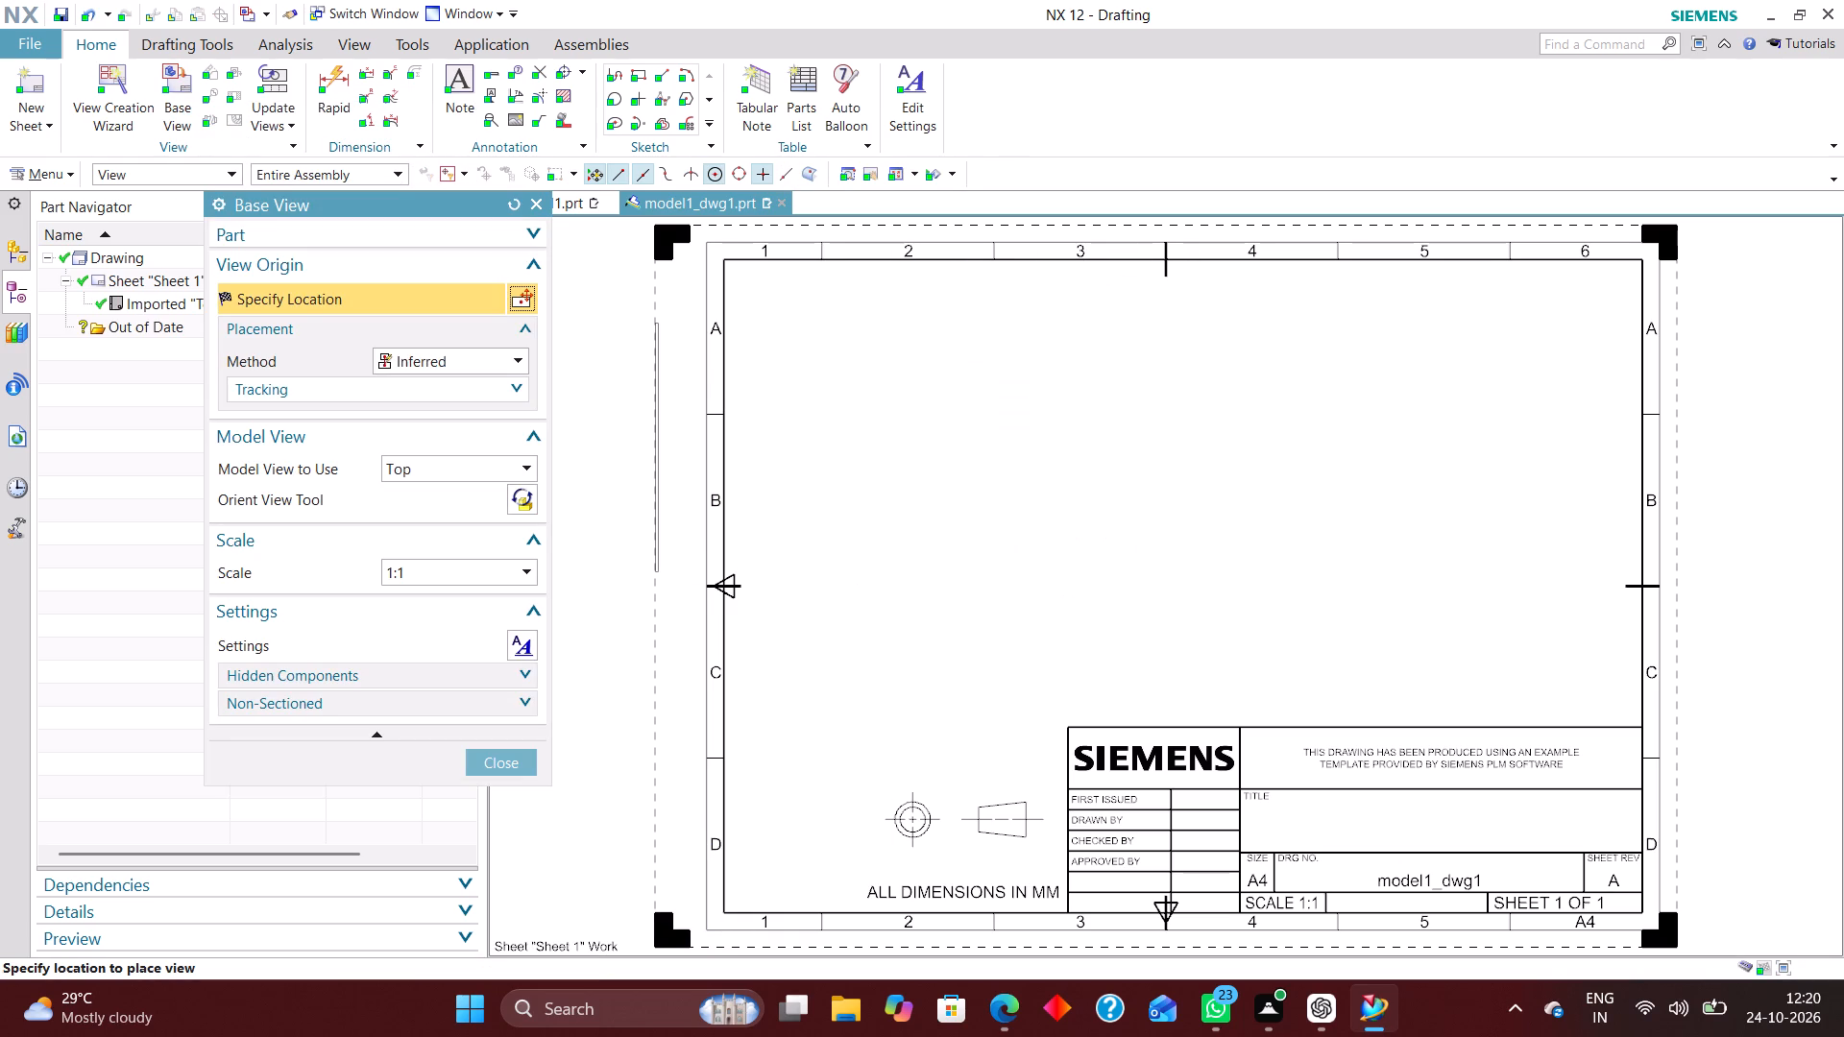
left_click(485, 463)
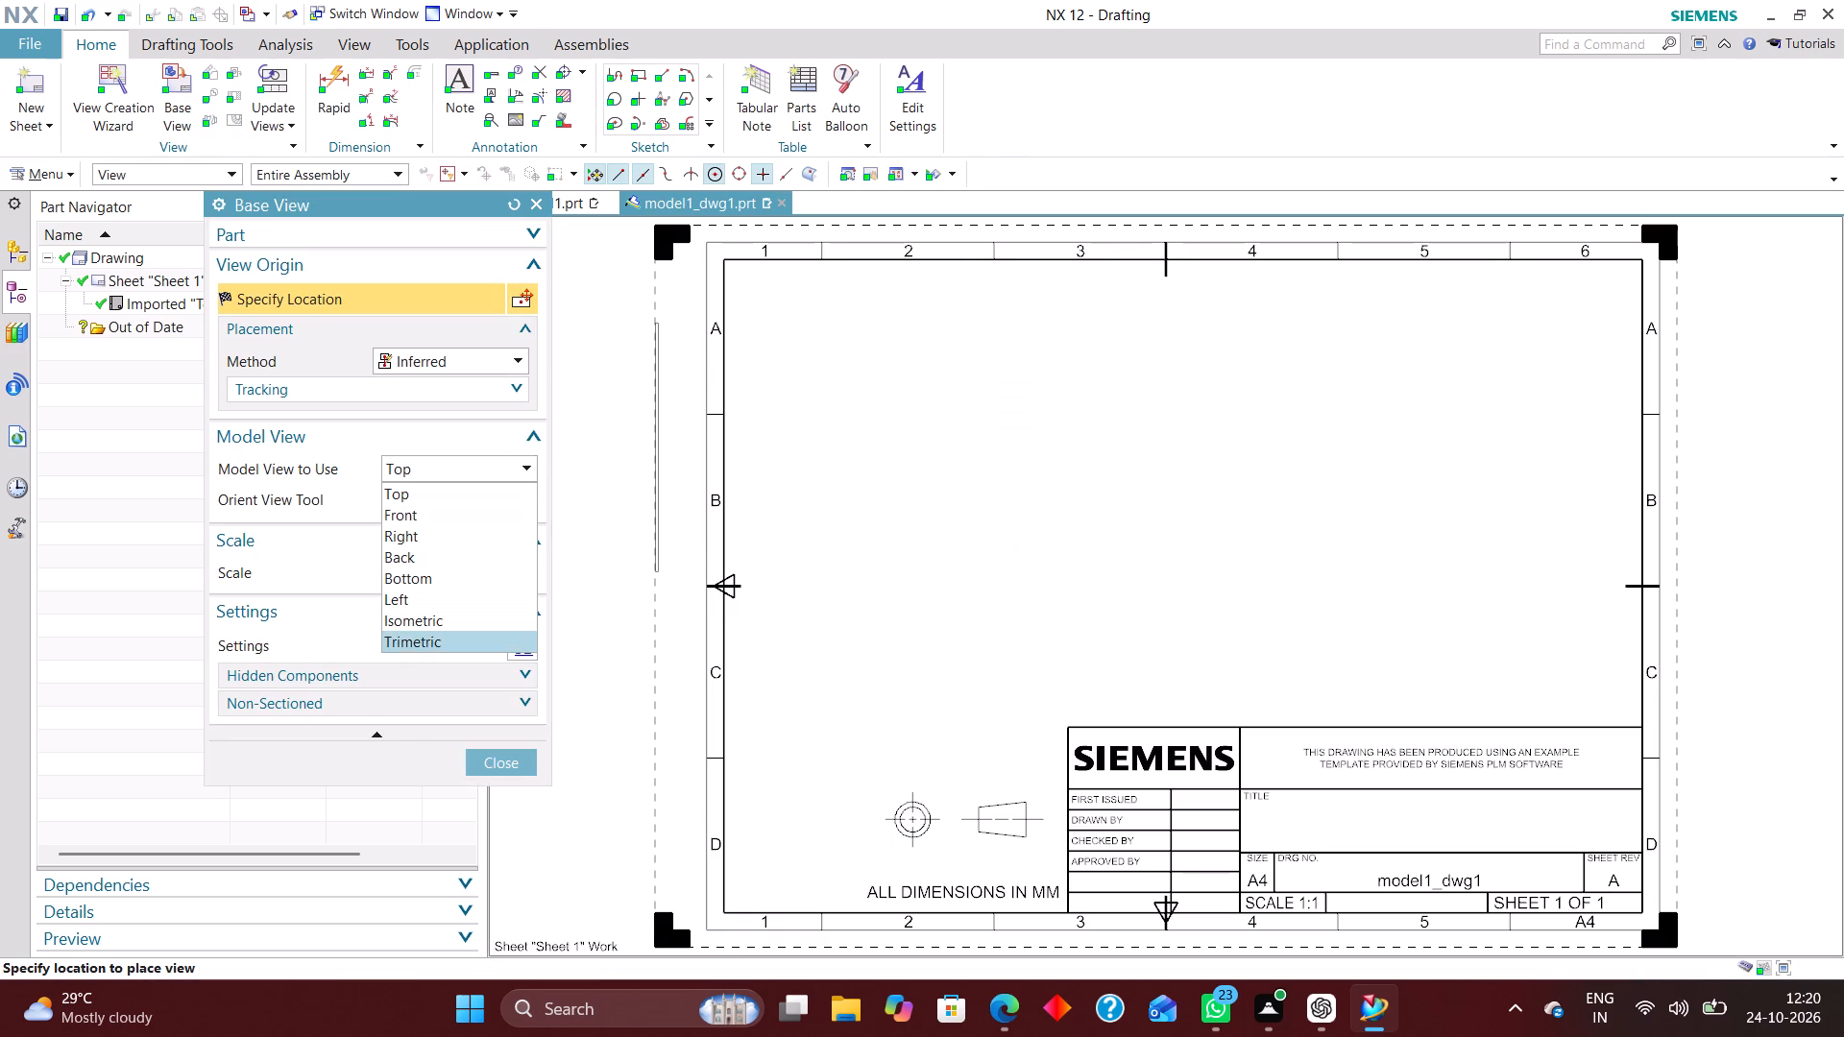
left_click(449, 616)
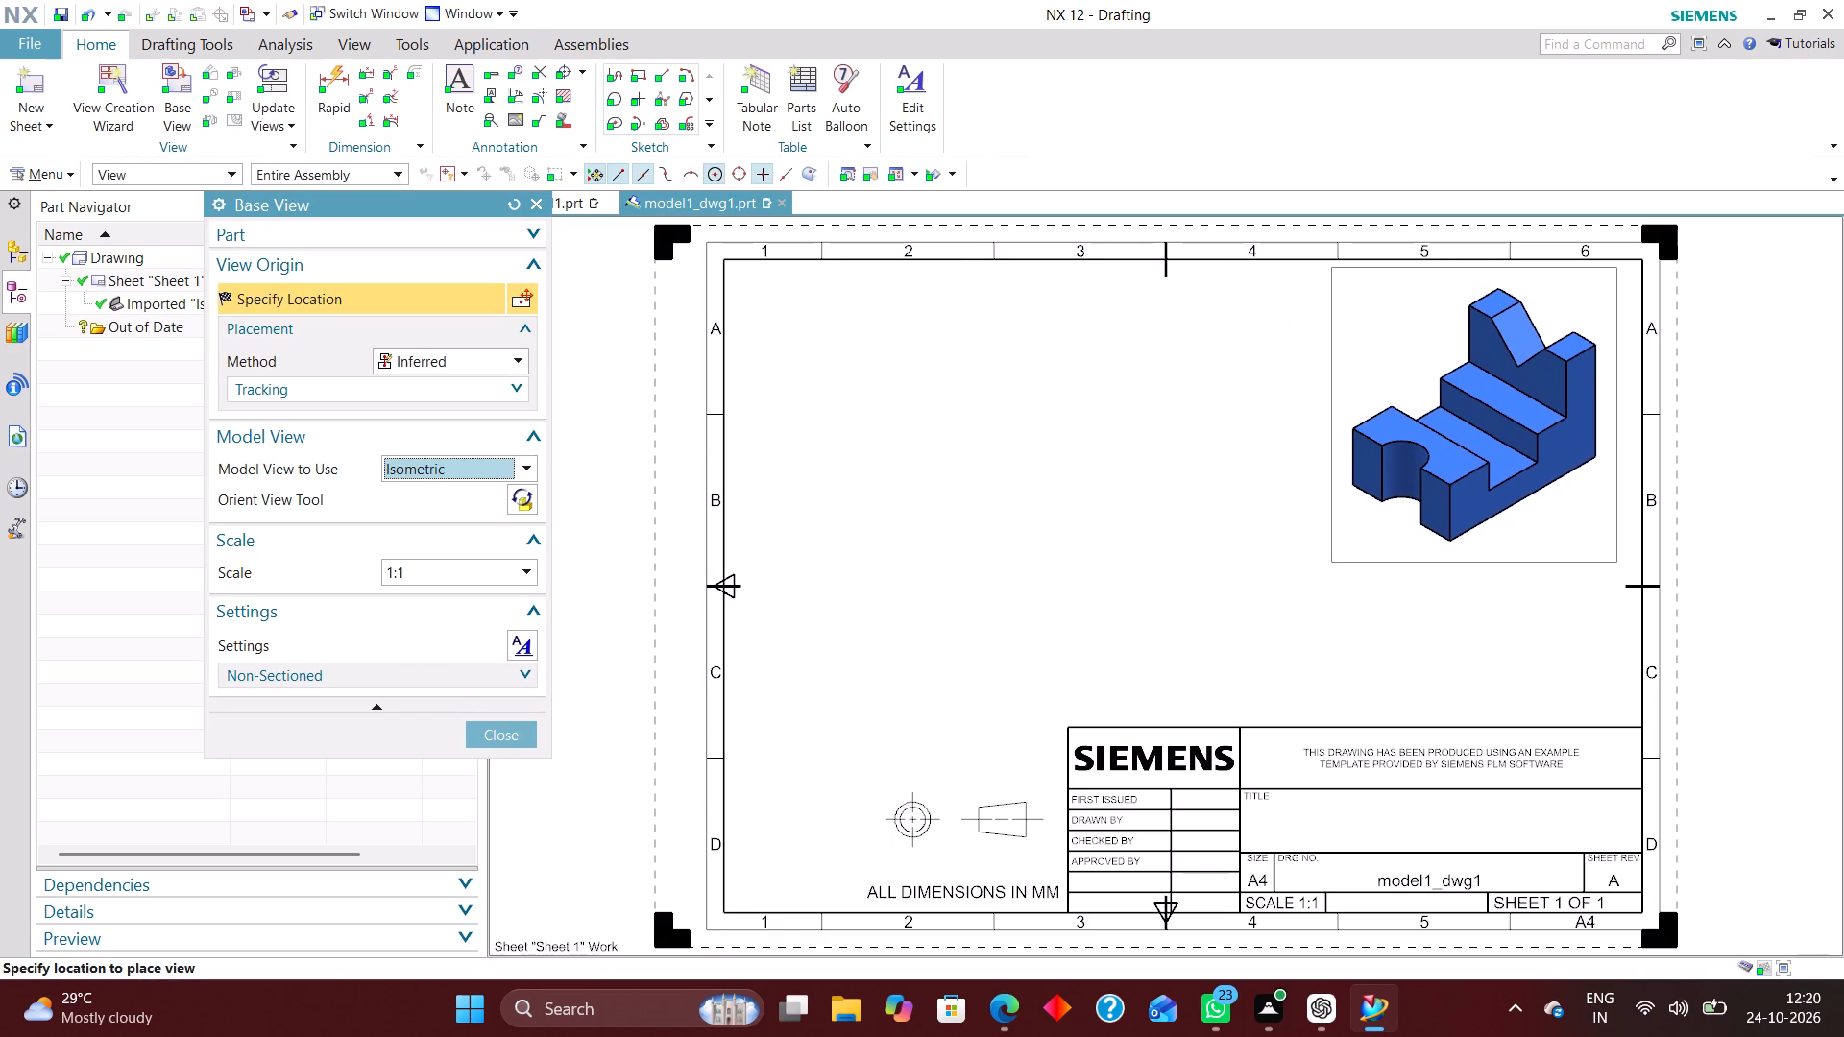
left_click(1463, 422)
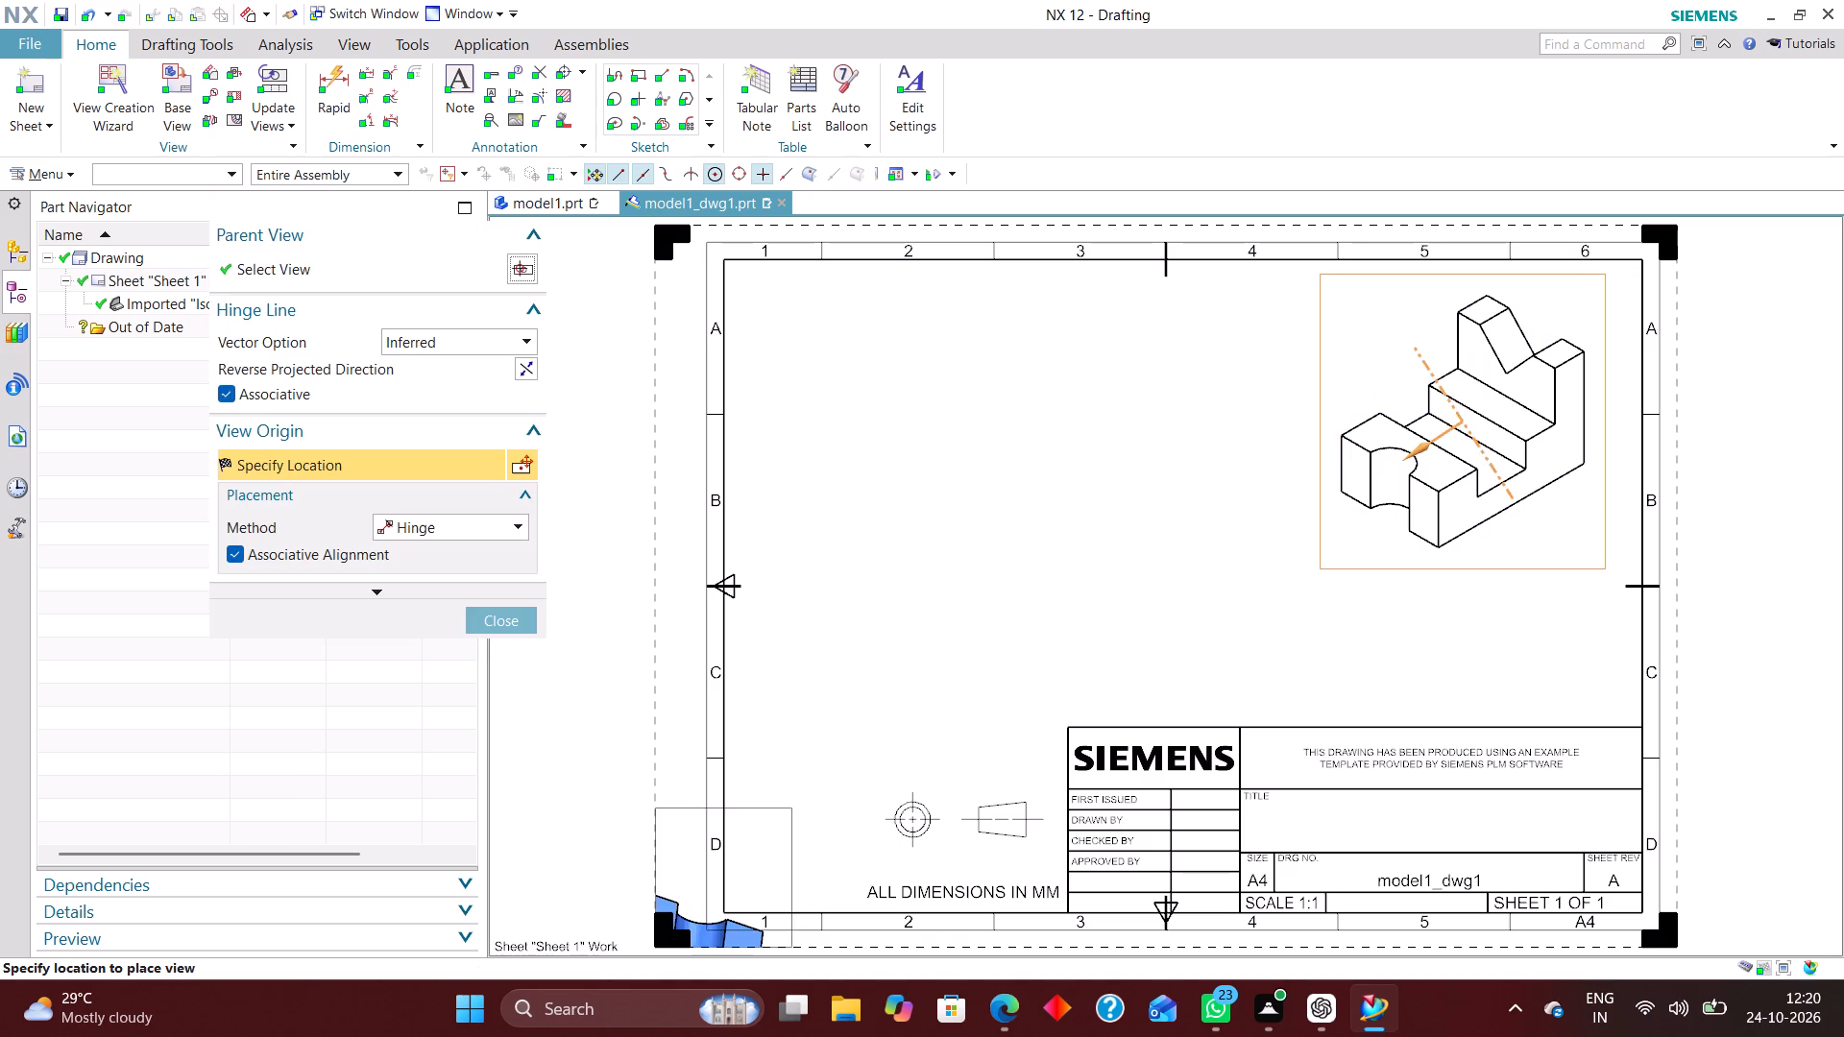
left_click(521, 622)
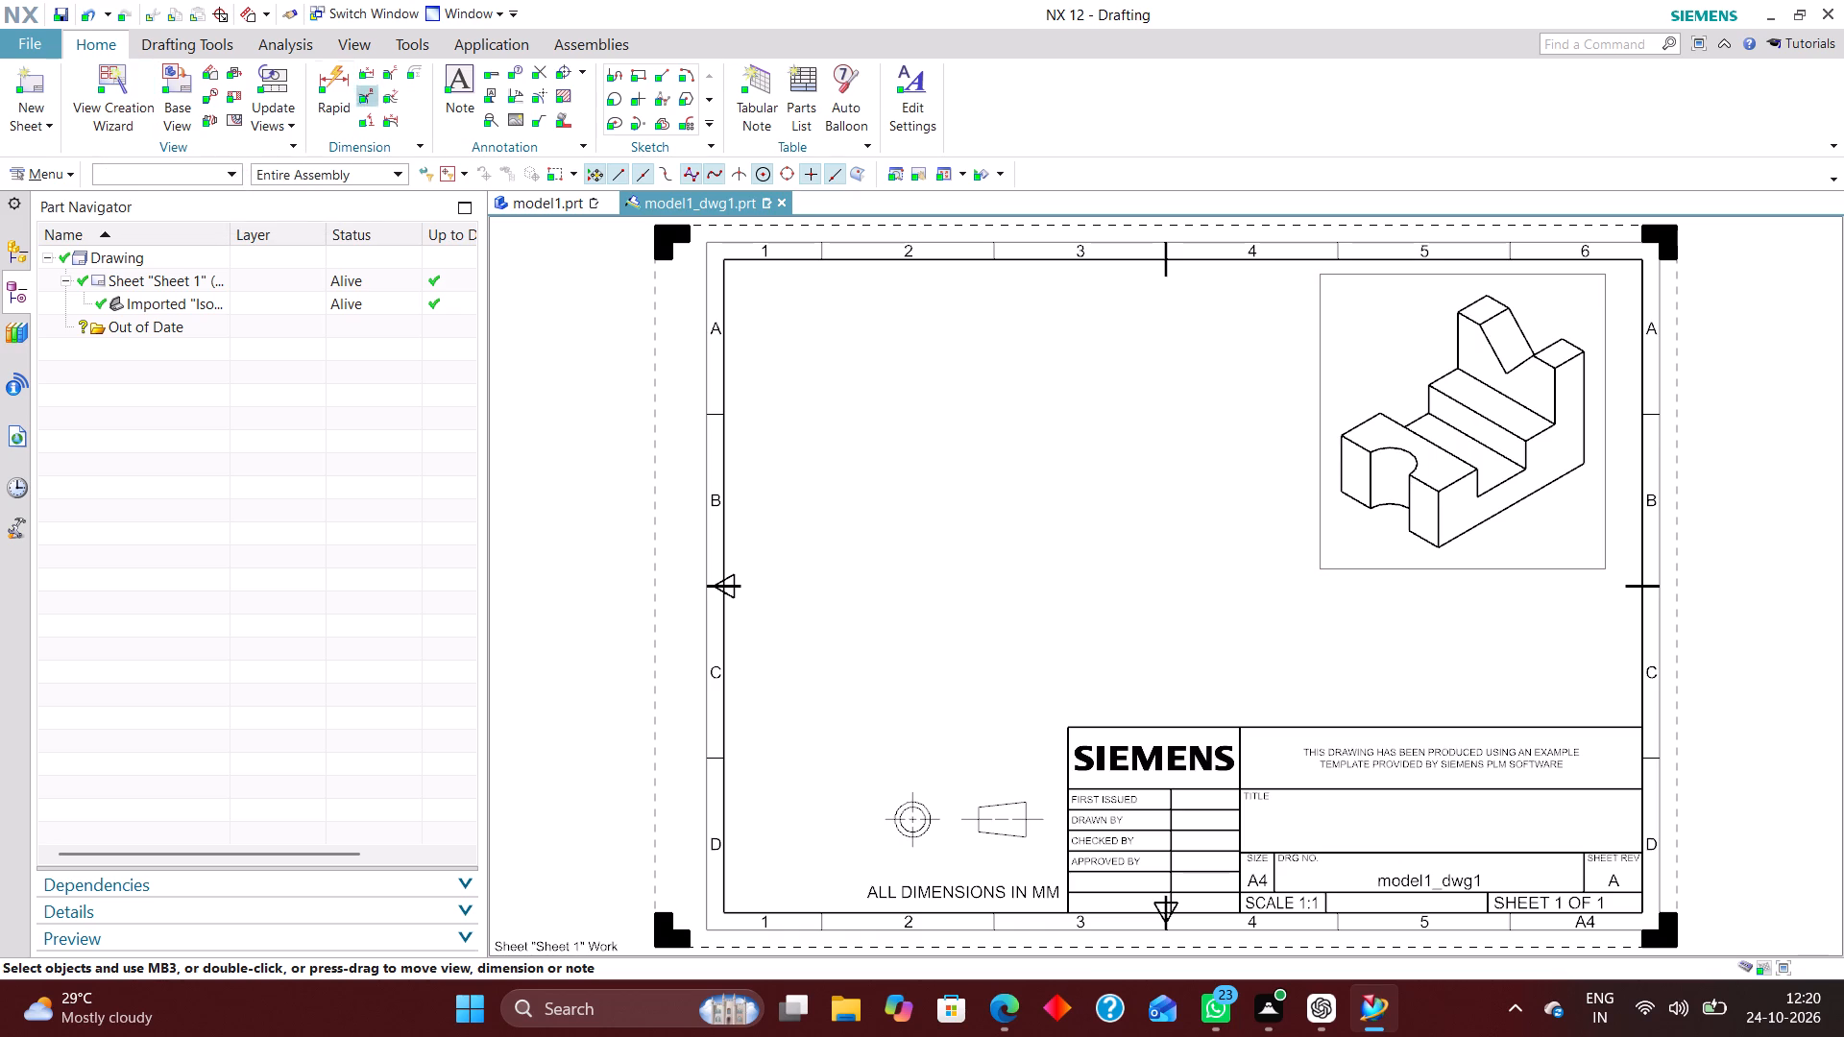
Place a Front base view at 1:1, reoriented to show the stepped side profile, beside the isometric view, without projected views.
left_click(174, 84)
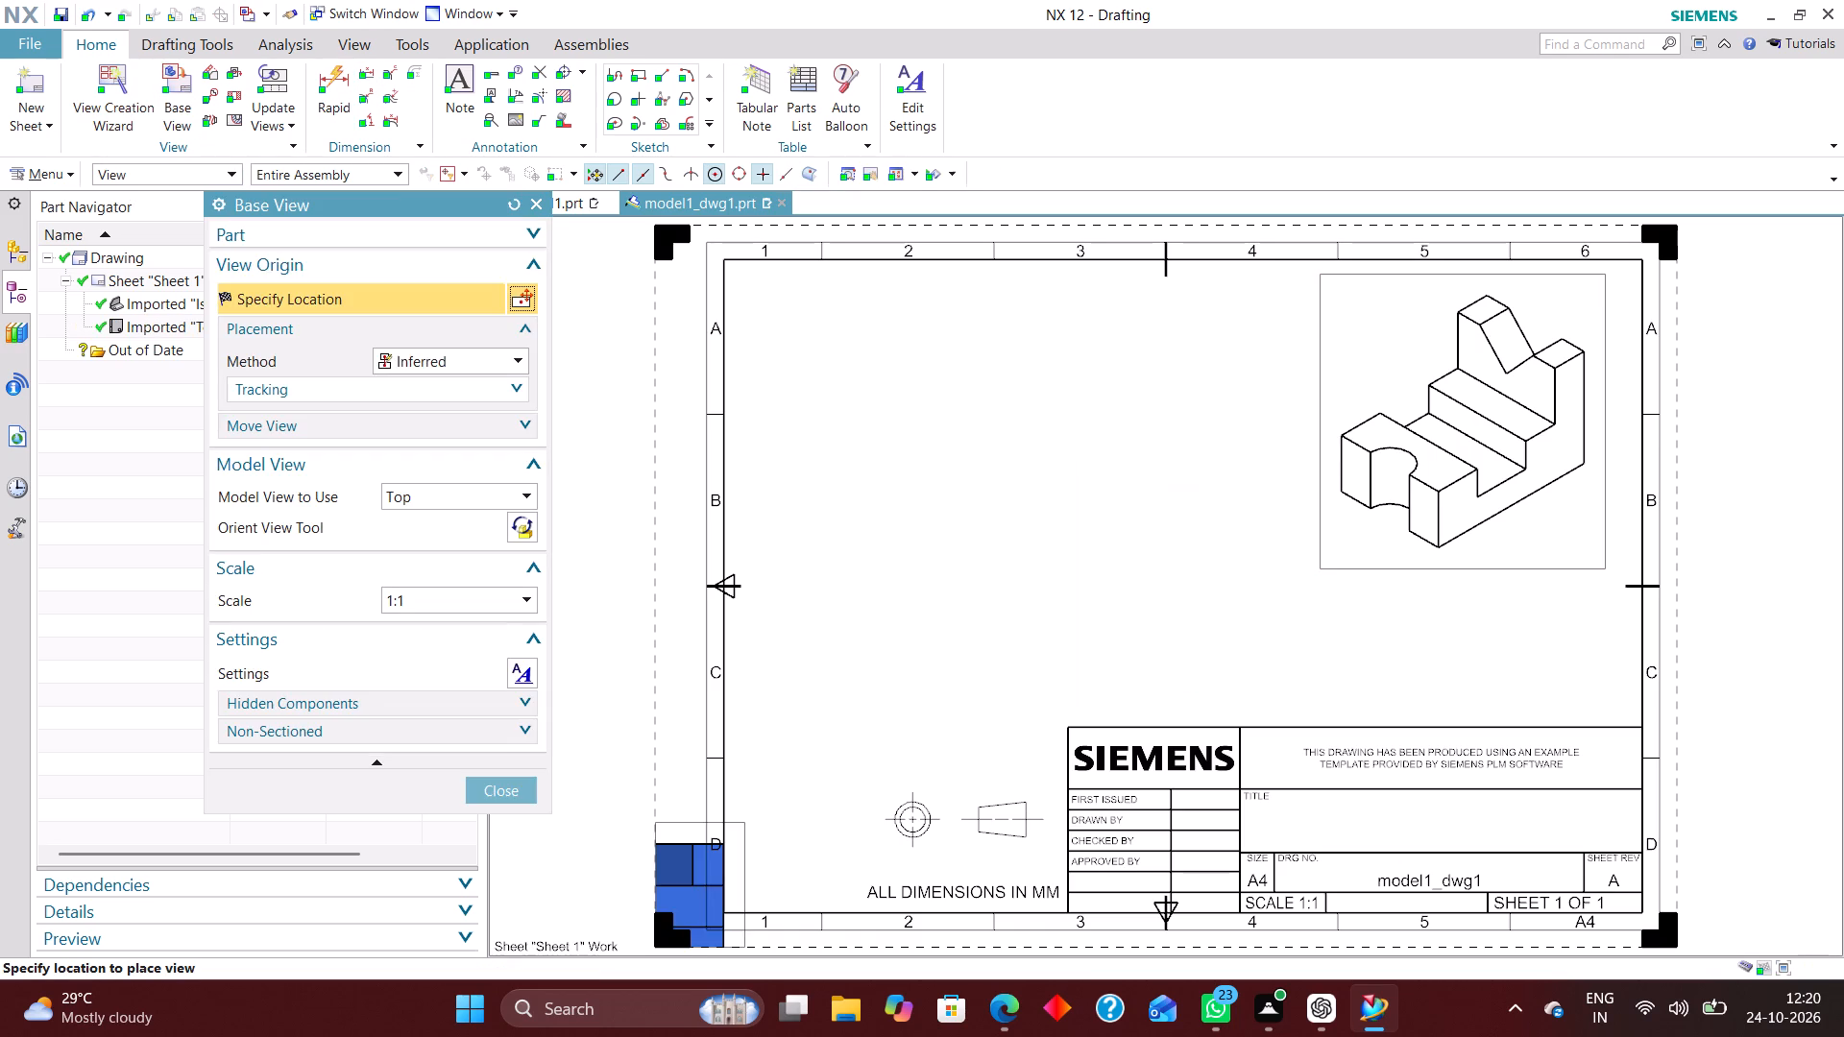
left_click(512, 502)
left_click(439, 545)
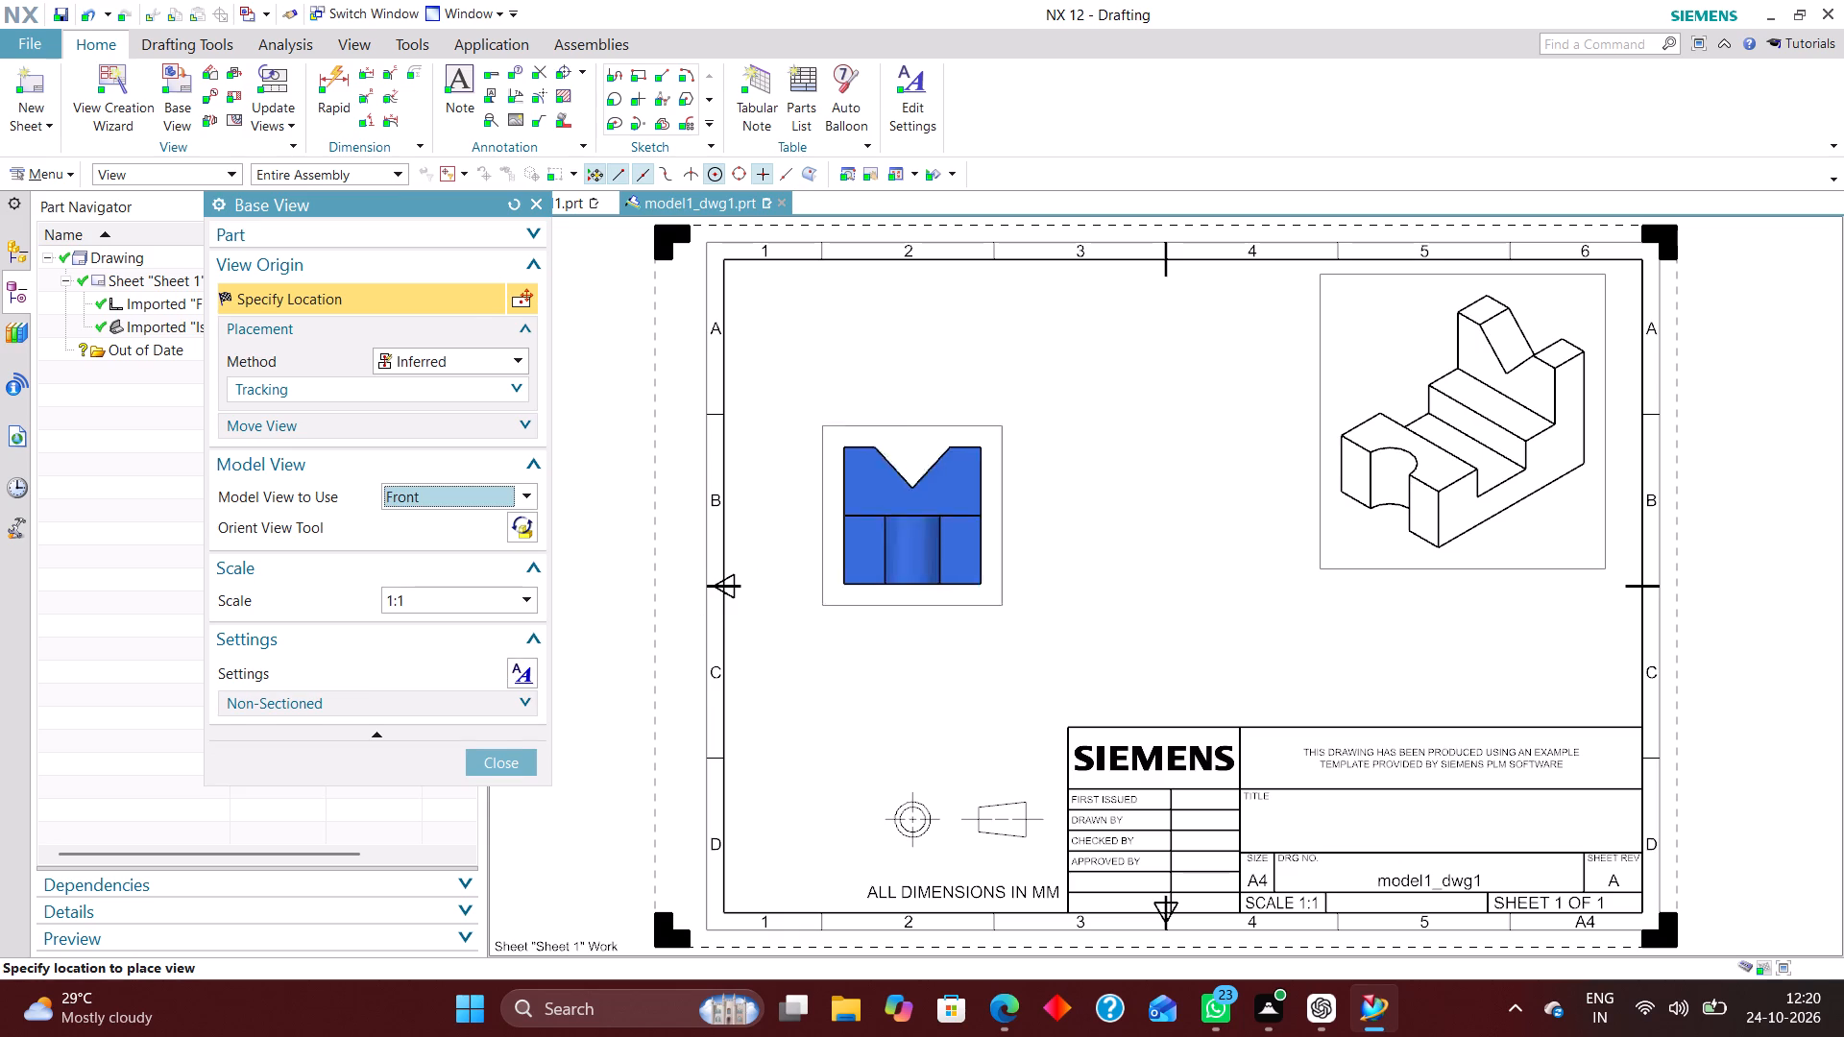
left_click(512, 524)
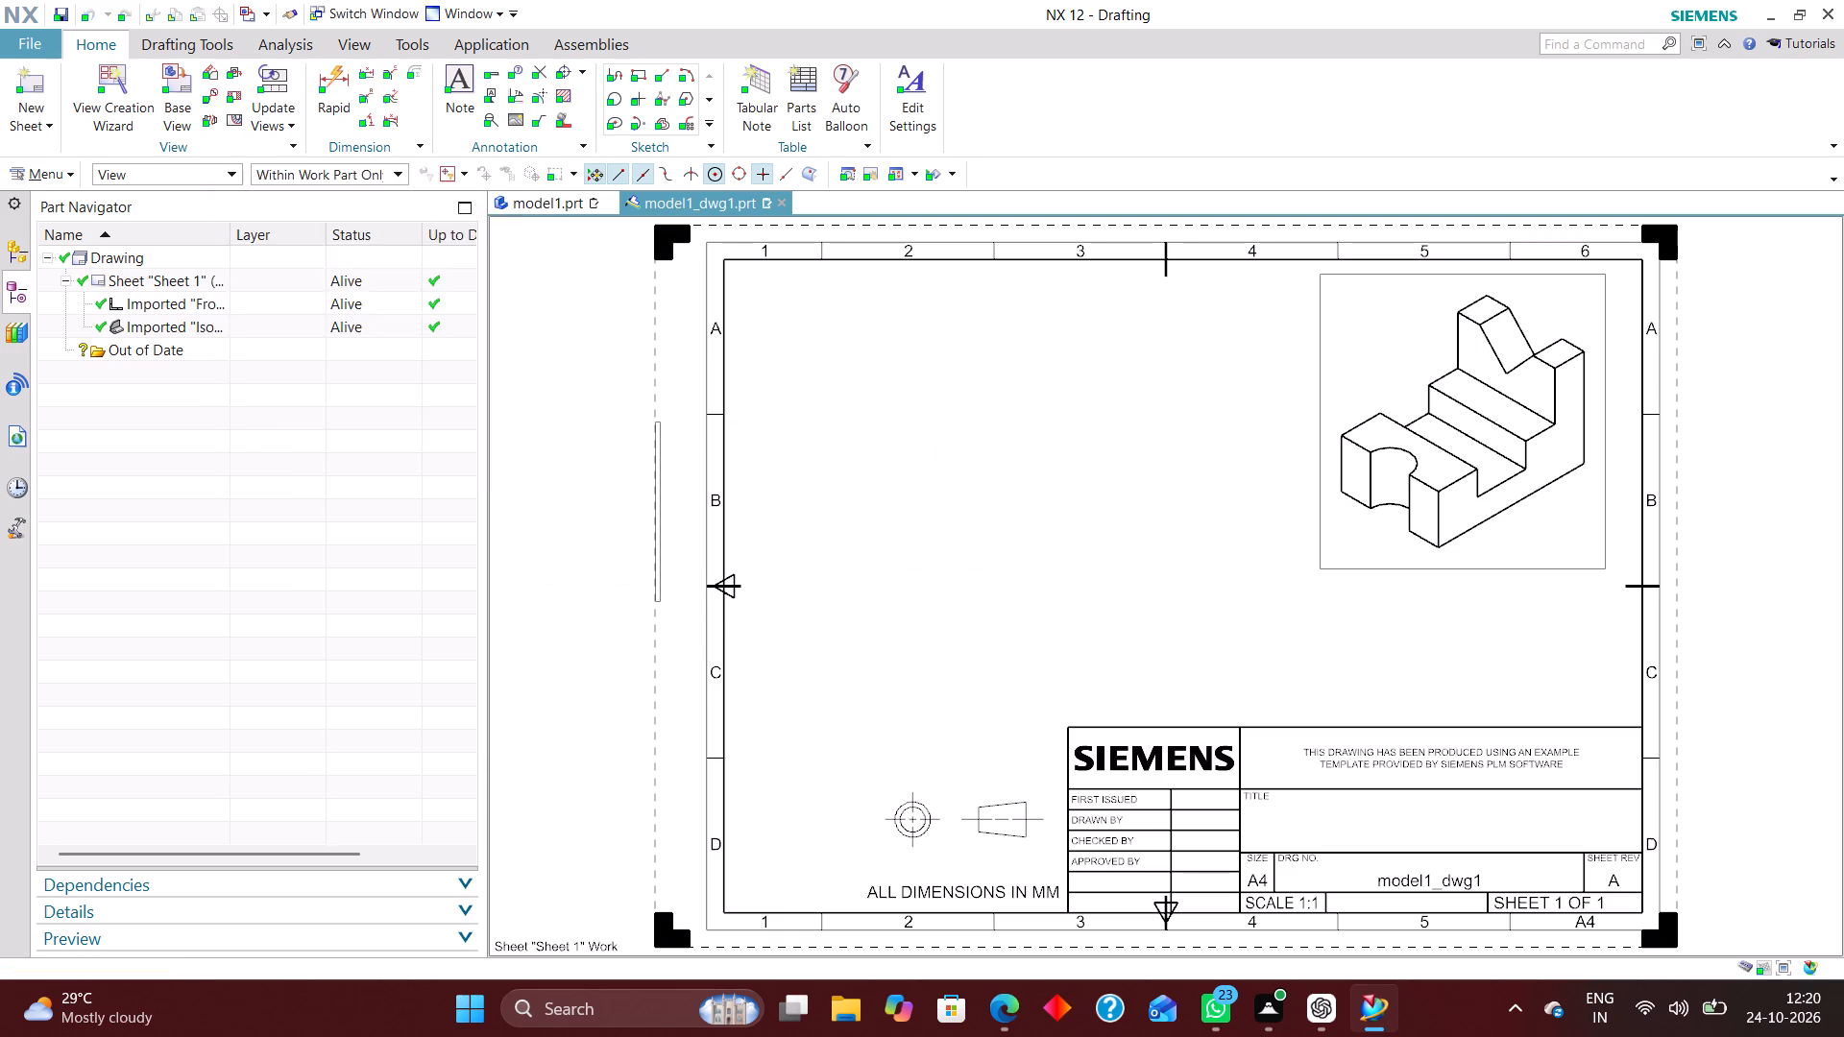
middle_click_drag(1692, 695, 1709, 703)
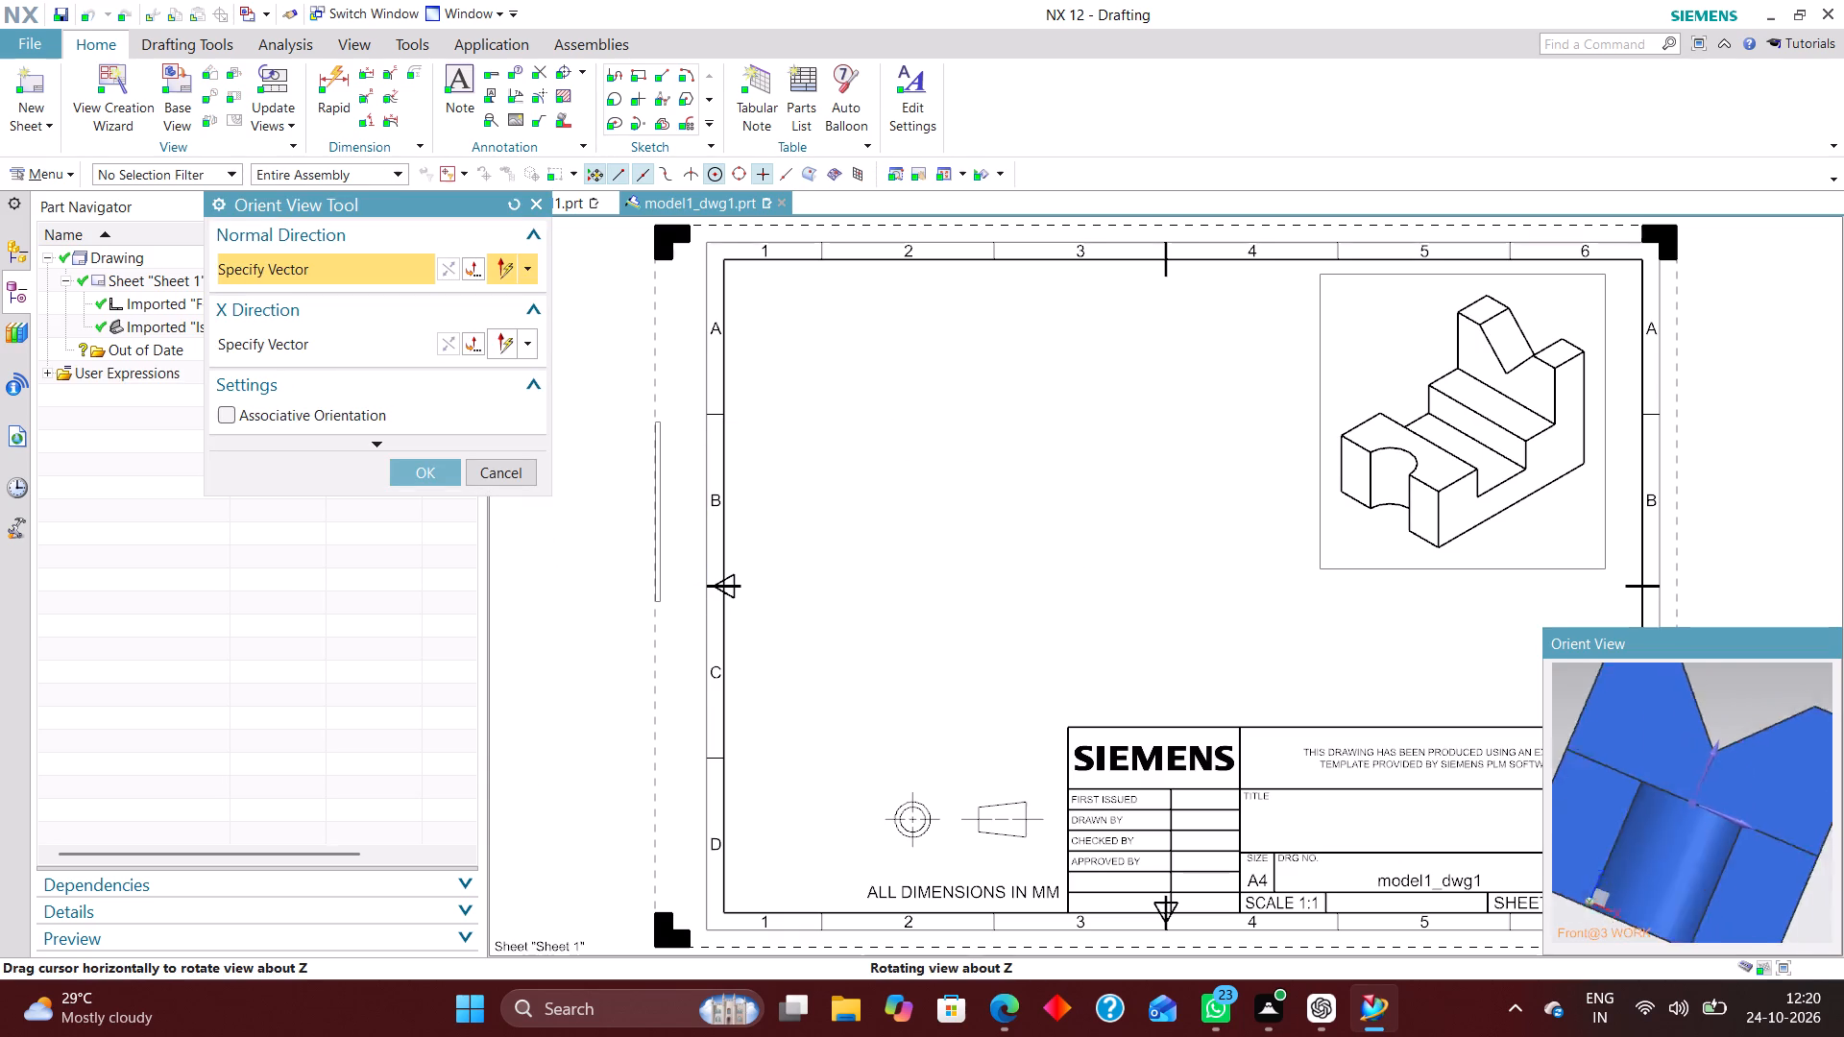
middle_click_drag(1709, 703, 1701, 735)
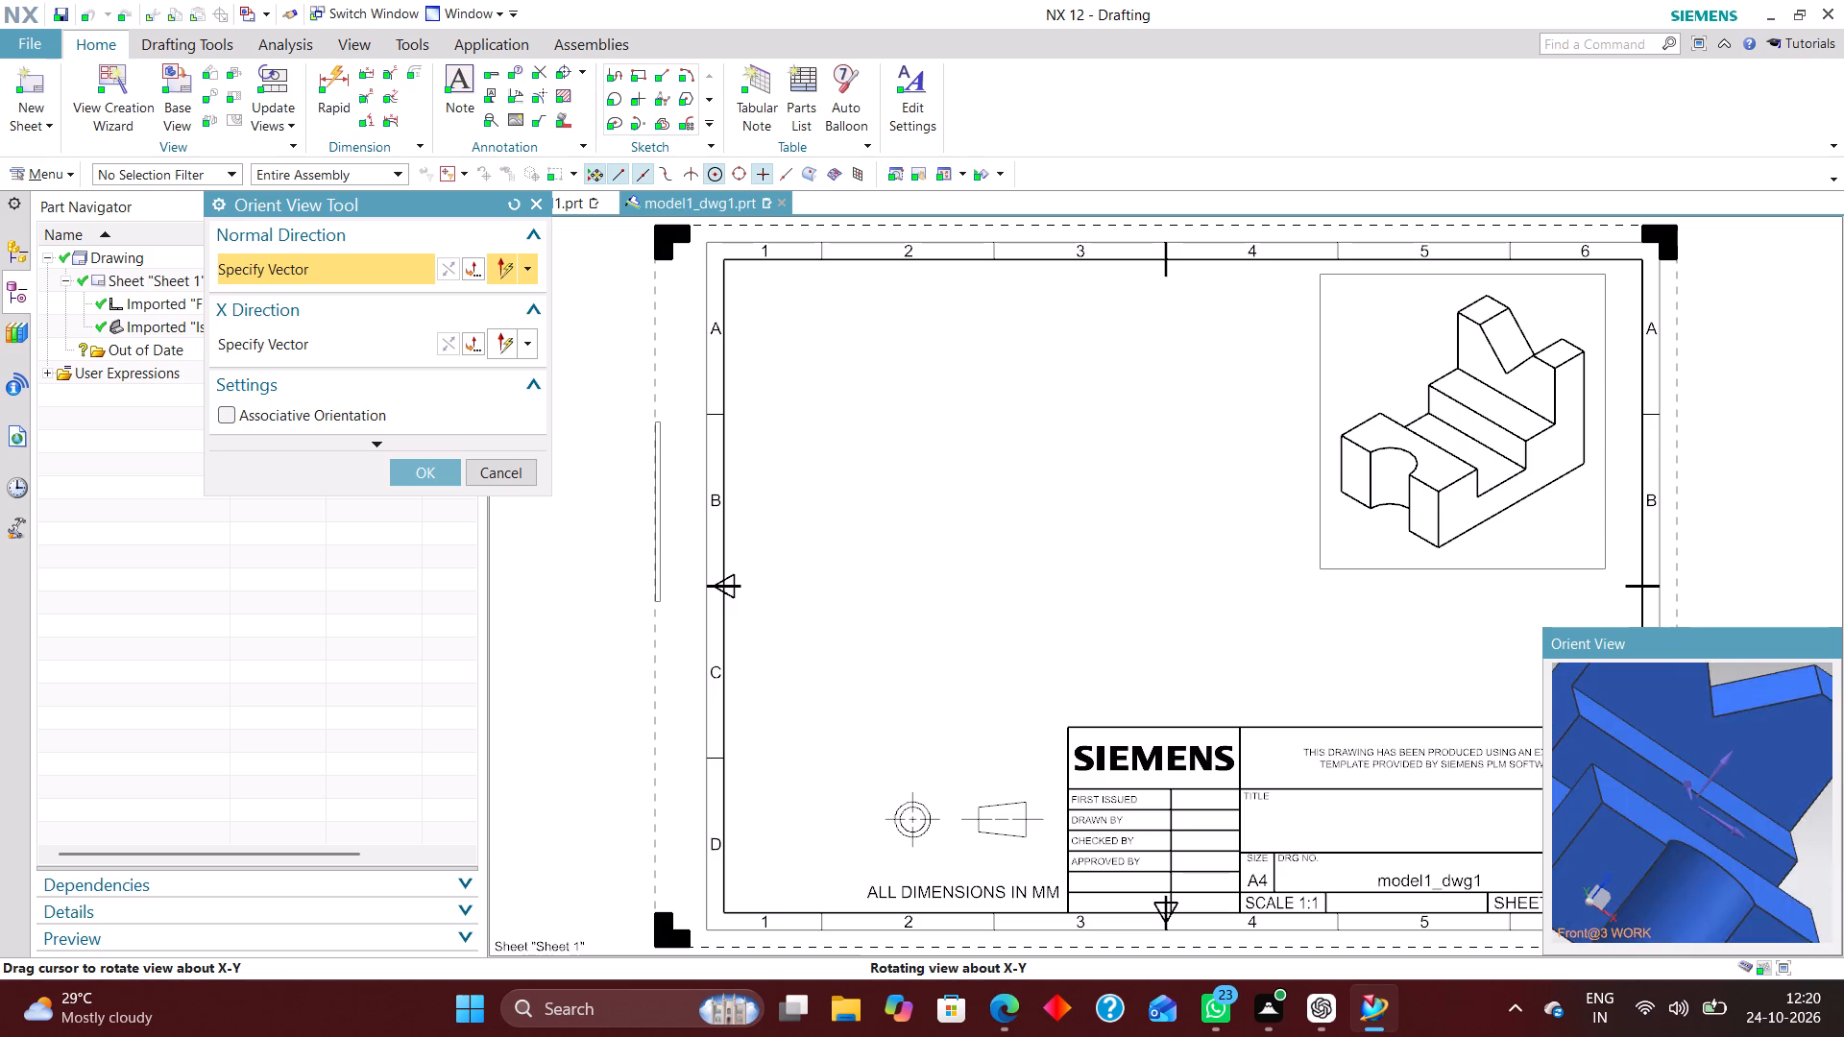
middle_click_drag(1701, 735, 1664, 711)
middle_click(1660, 711)
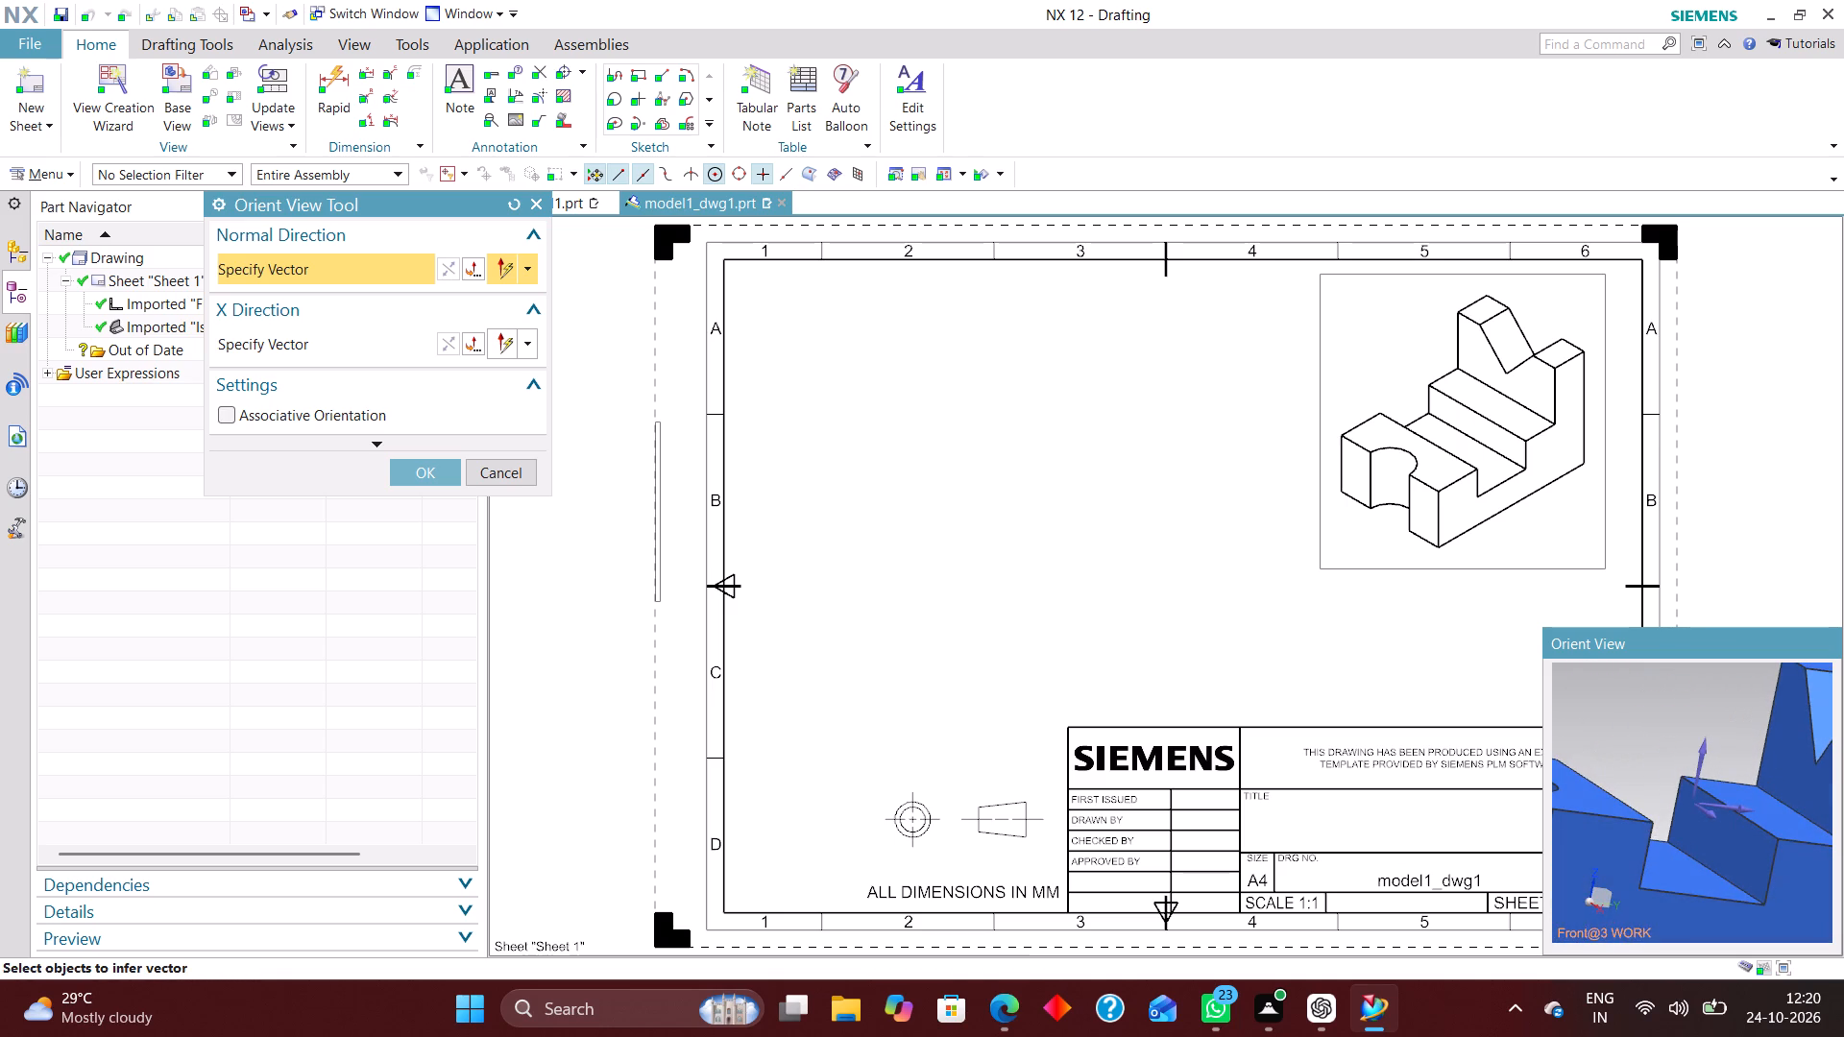
middle_click_drag(1707, 712, 1696, 709)
scroll(1696, 709, "up", 1)
right_click_drag(1770, 715, 1680, 732)
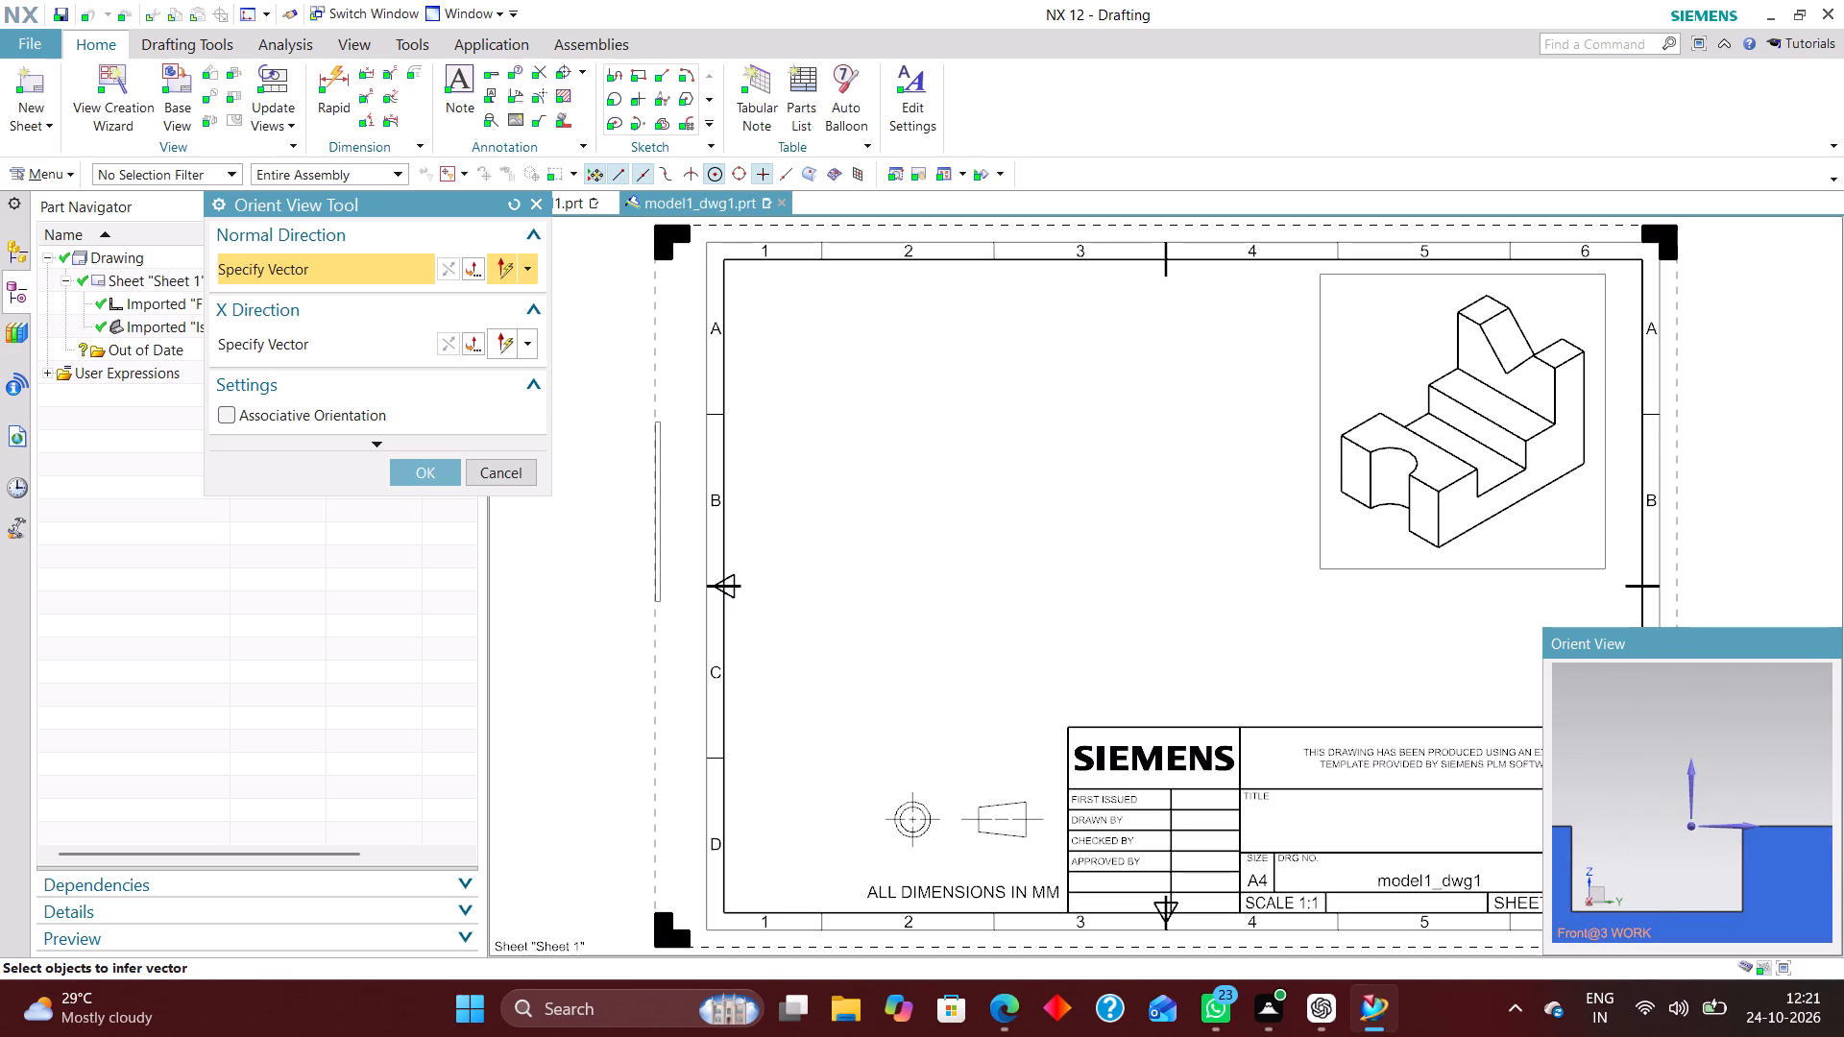
left_click(422, 472)
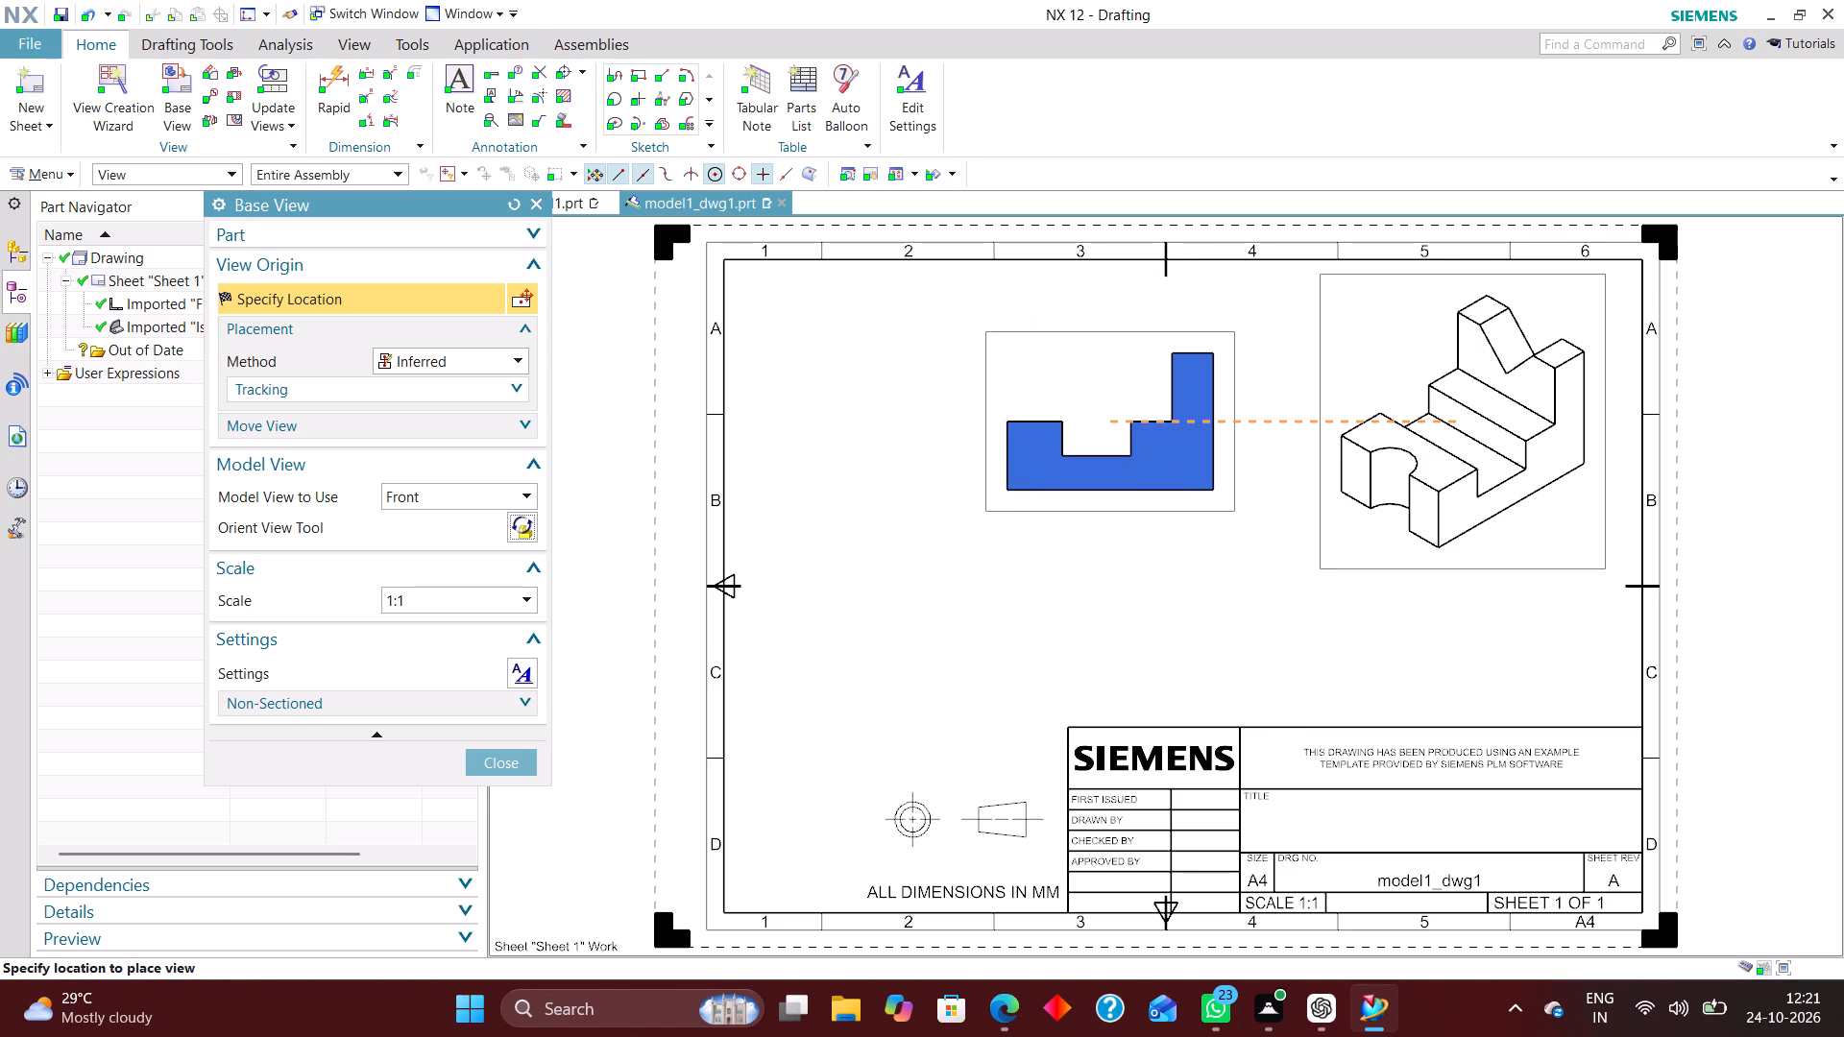
left_click(1110, 441)
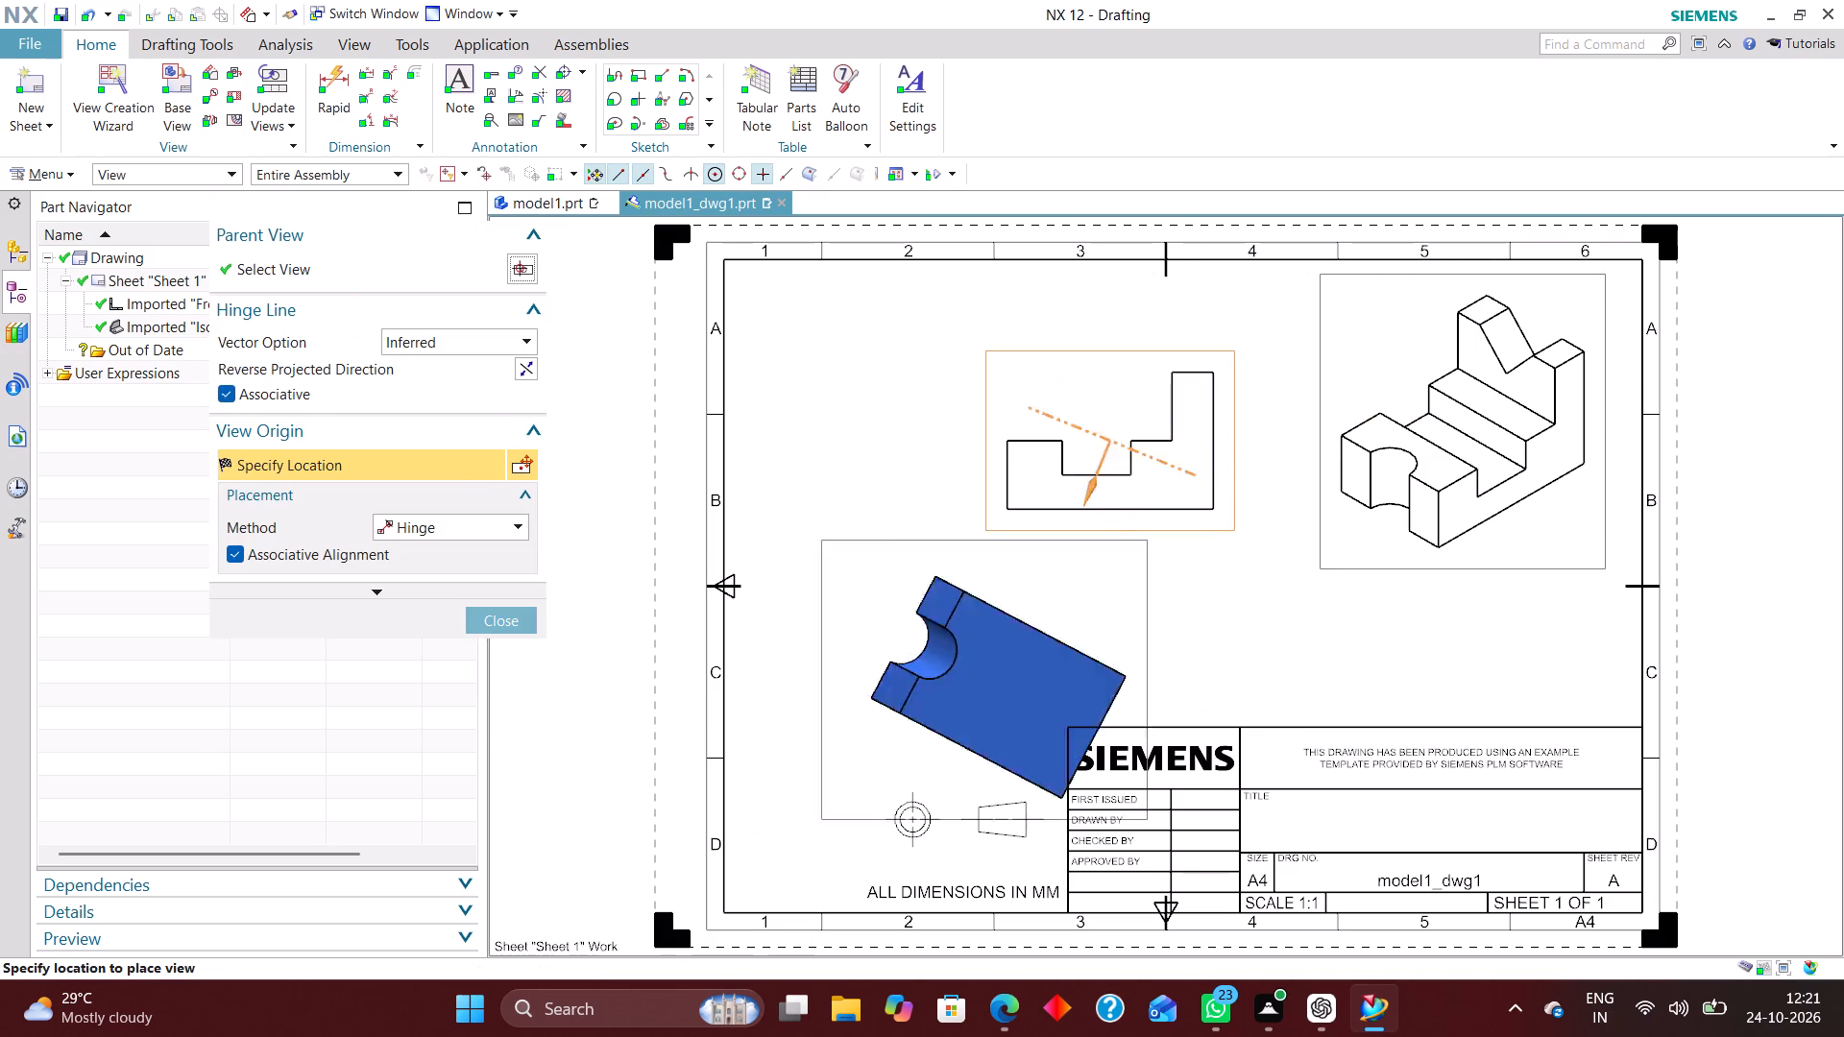
left_click(480, 615)
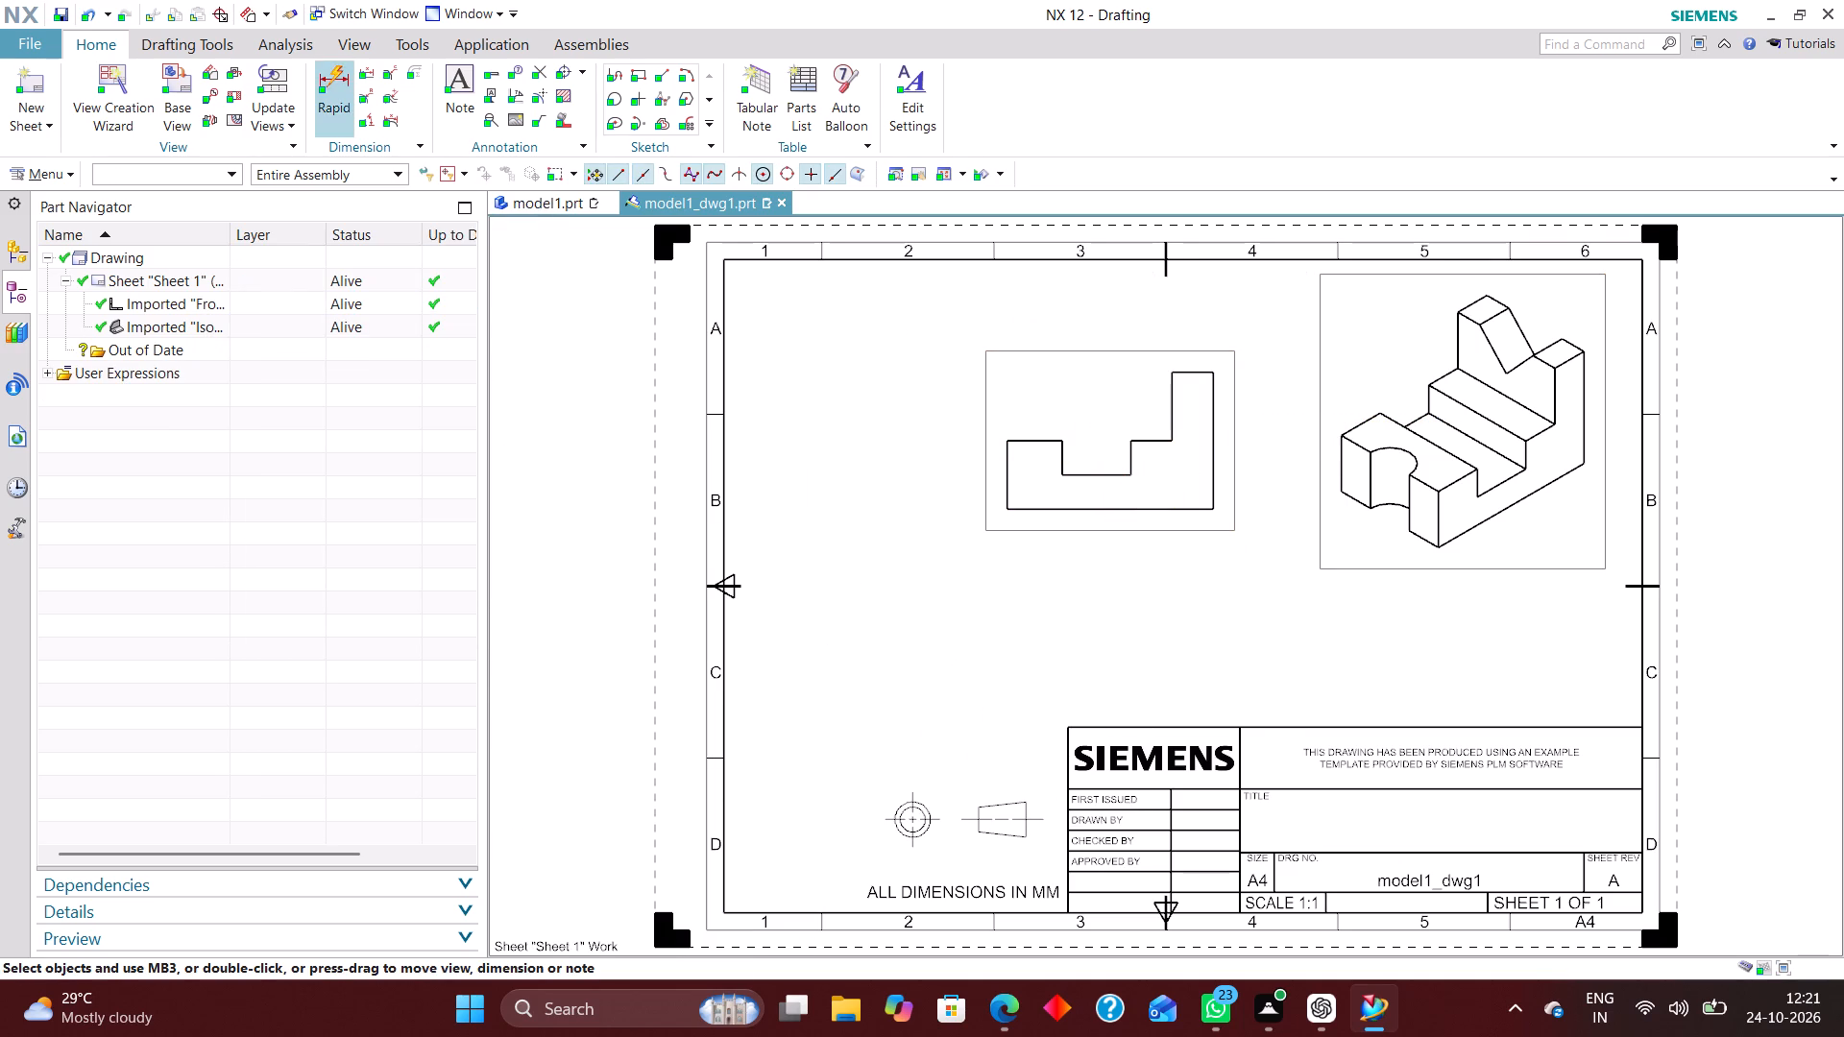
Place a Top base view at 1:1 scale on the far side of the stepped profile view, without projected views.
left_click(166, 77)
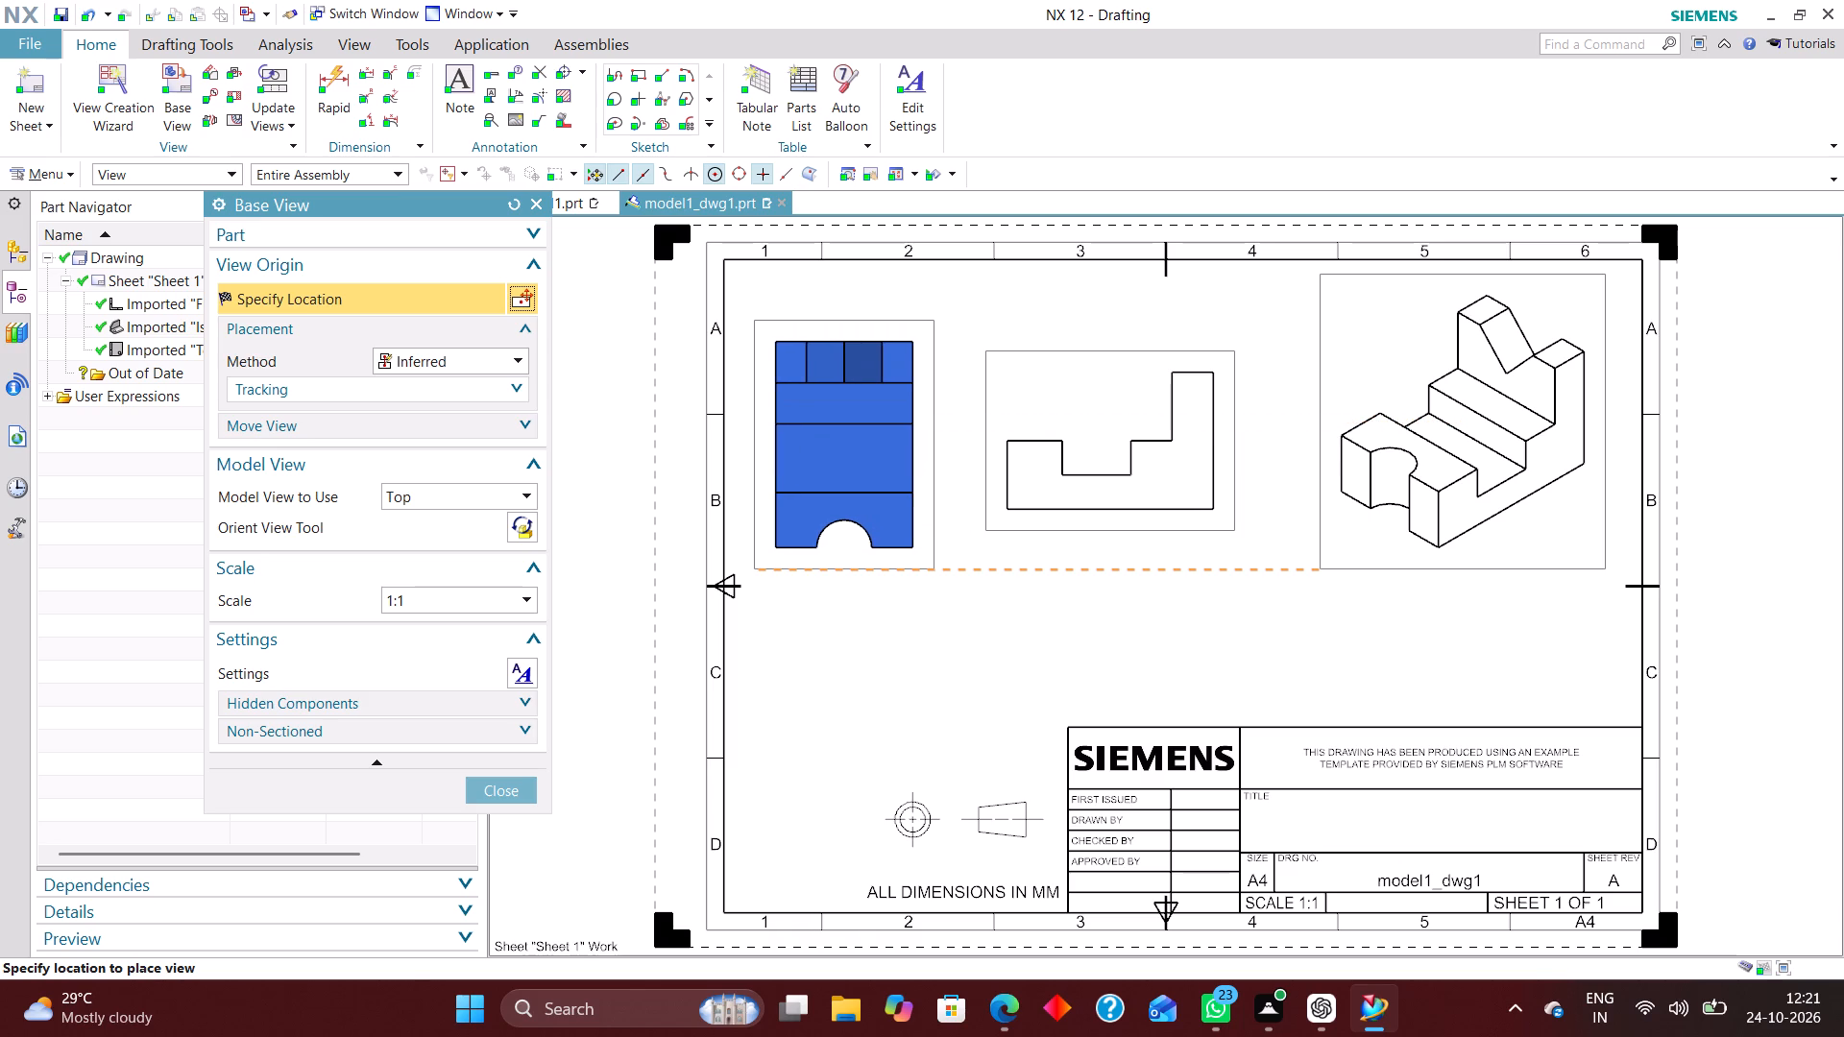
left_click(844, 452)
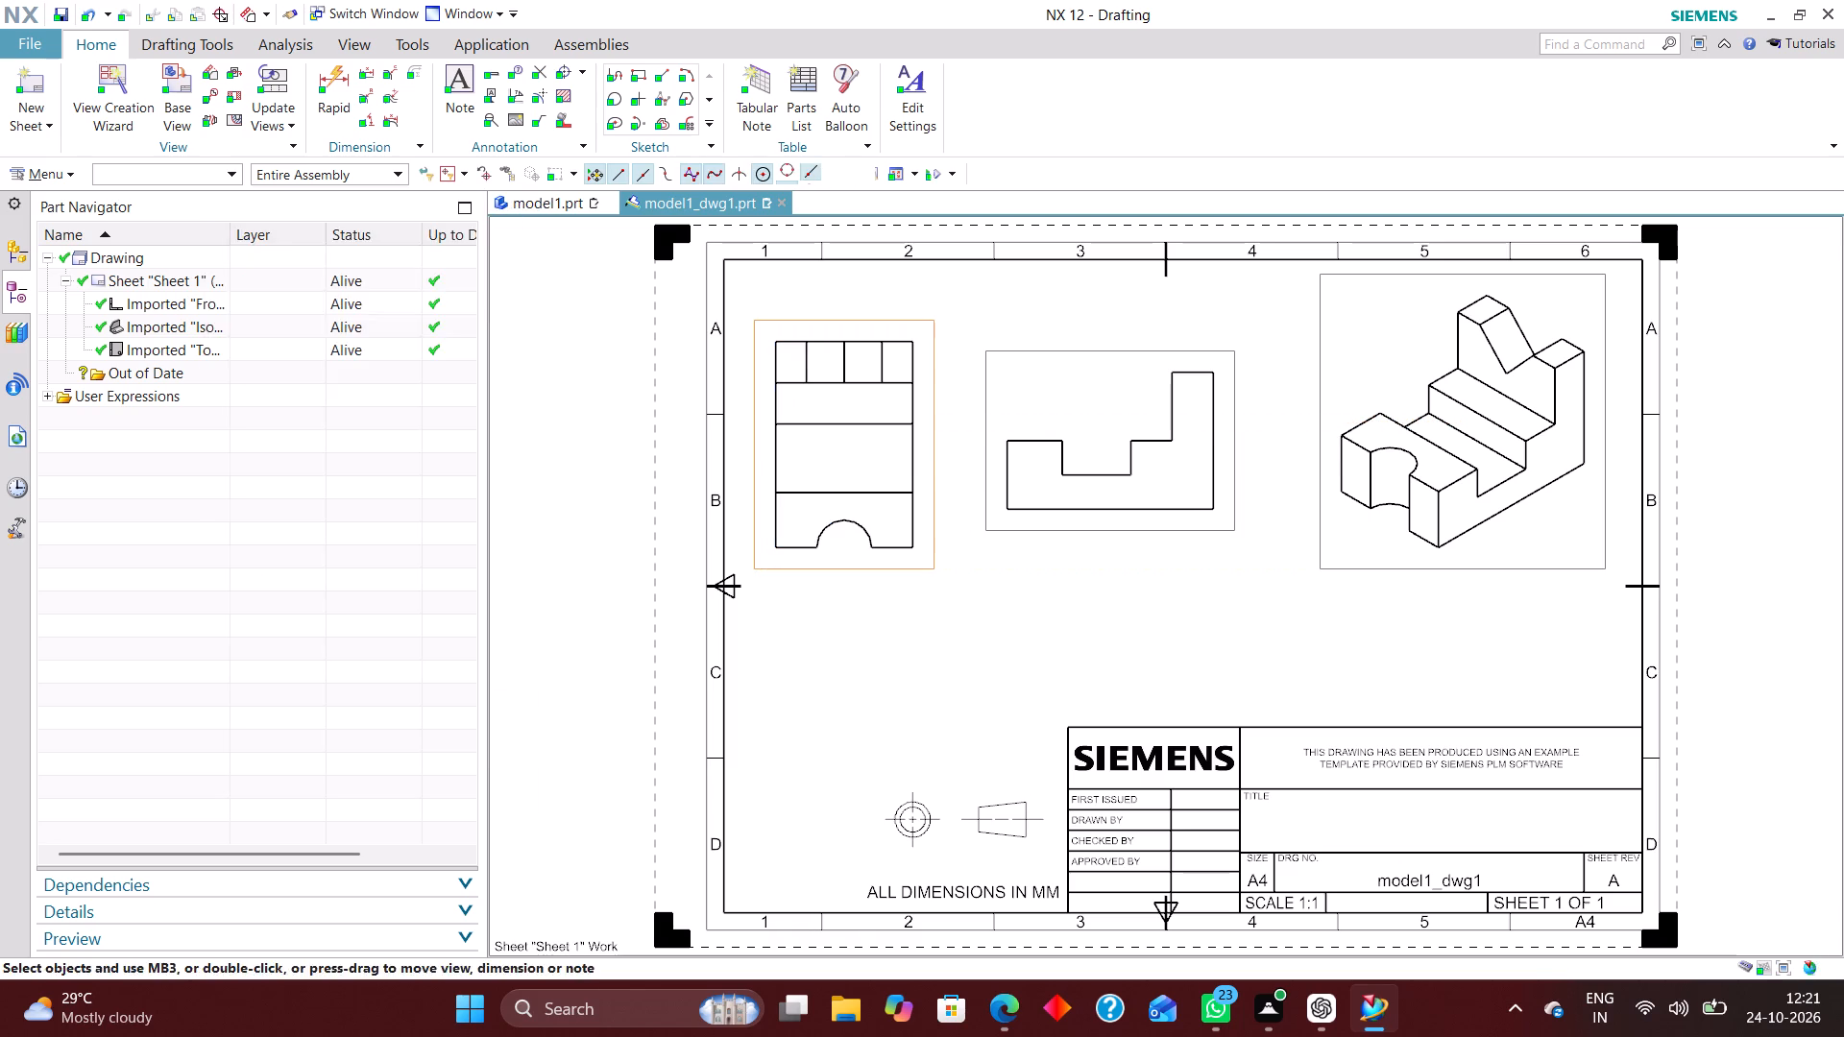
left_click(519, 614)
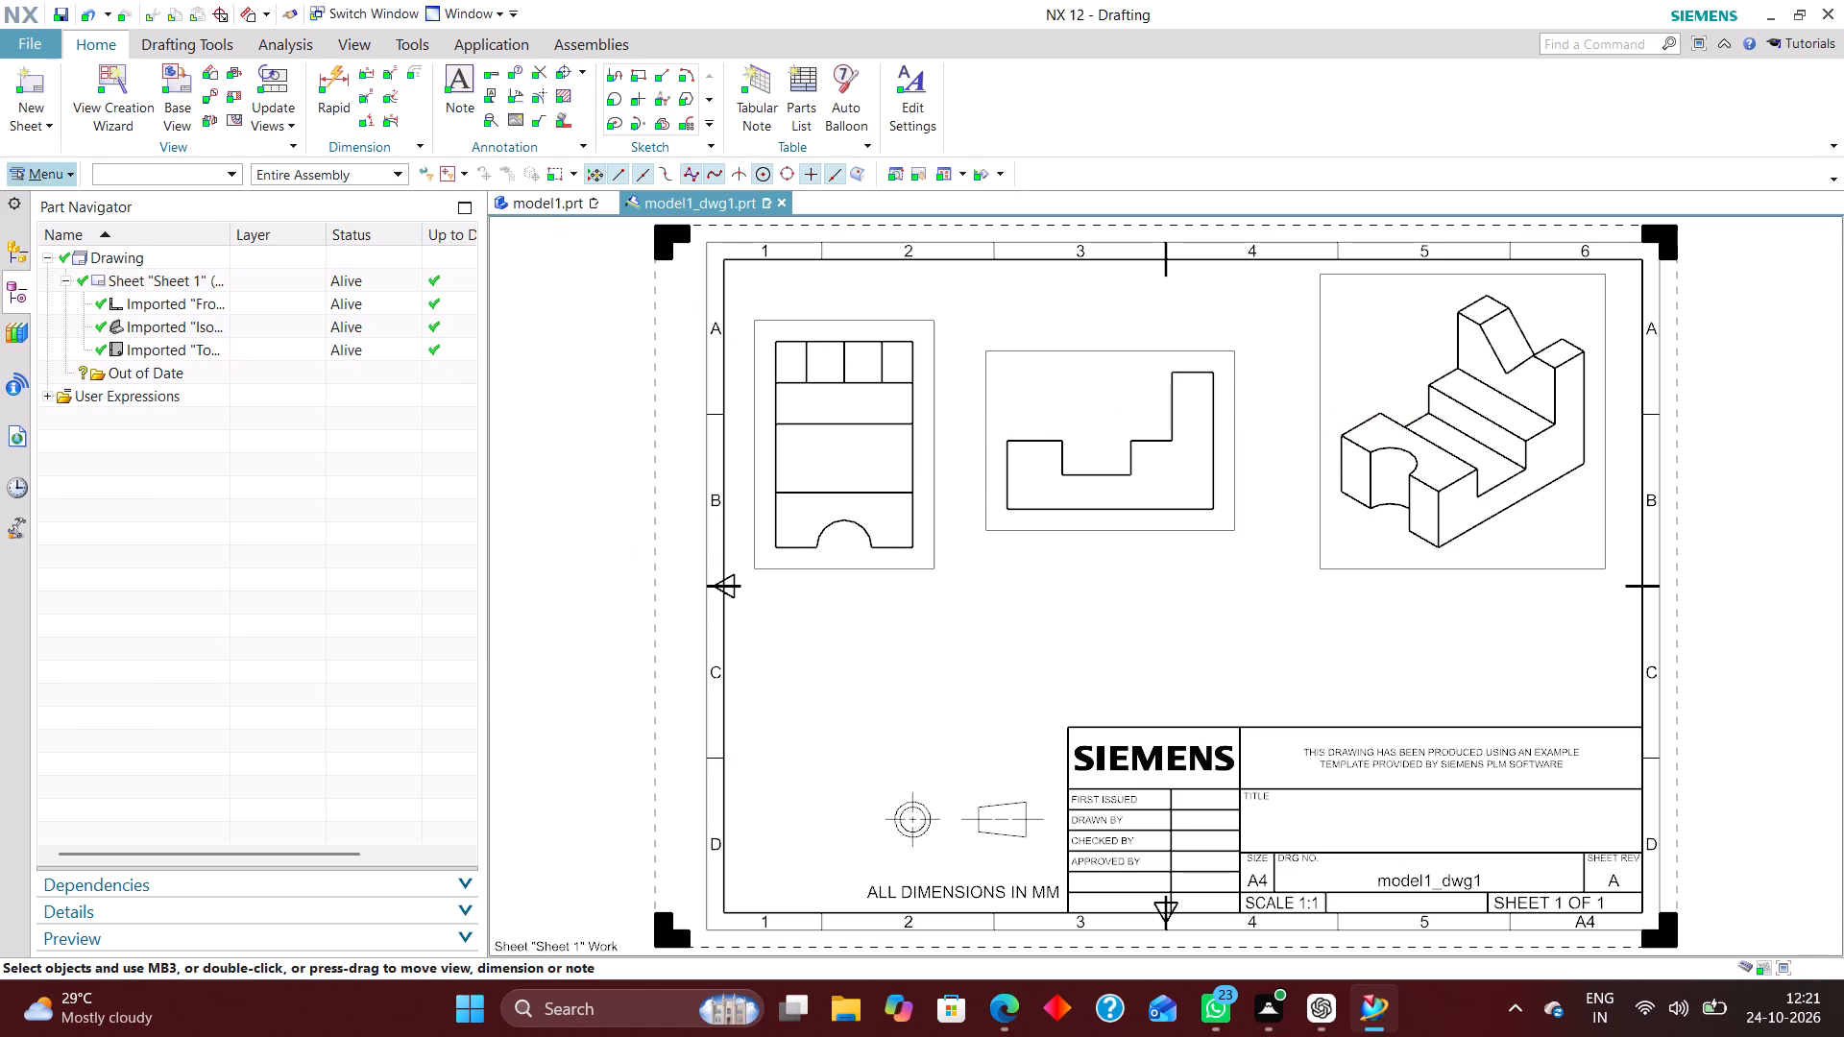
Turn off the display of view borders in the Drafting Preferences.
left_click(67, 173)
left_click(79, 205)
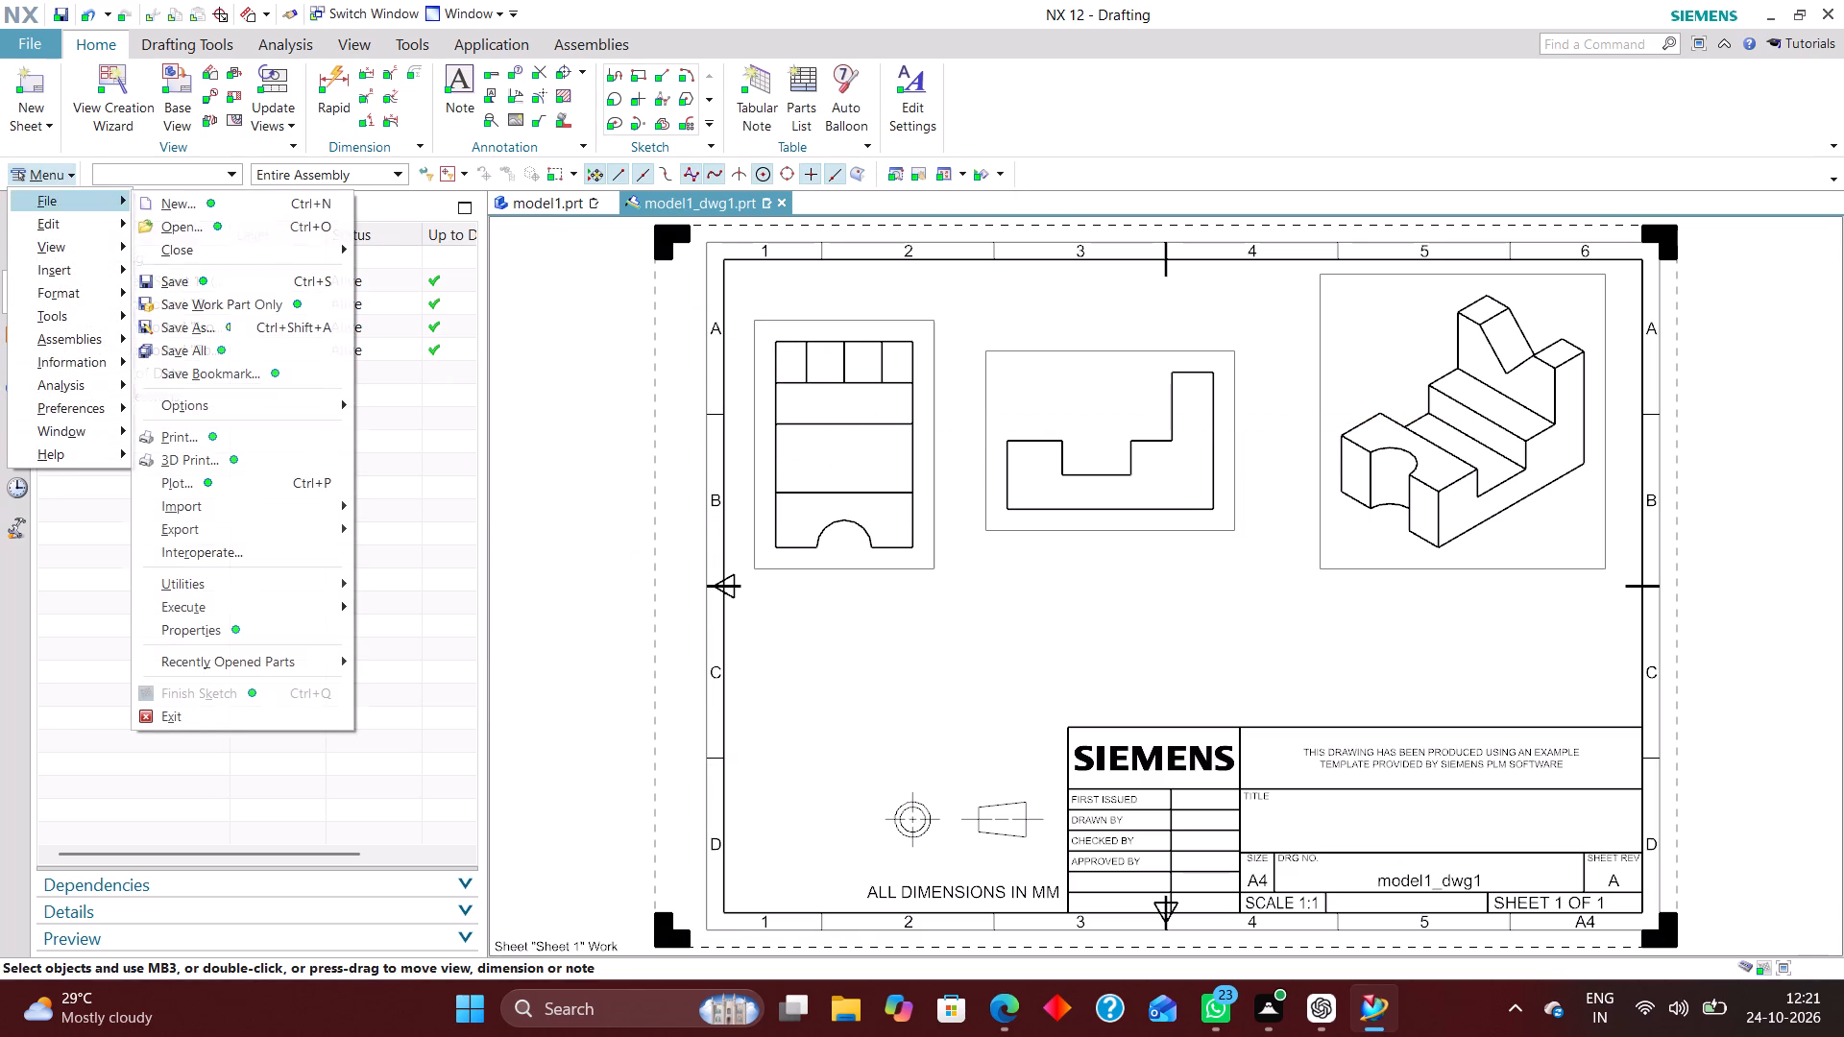
left_click(75, 412)
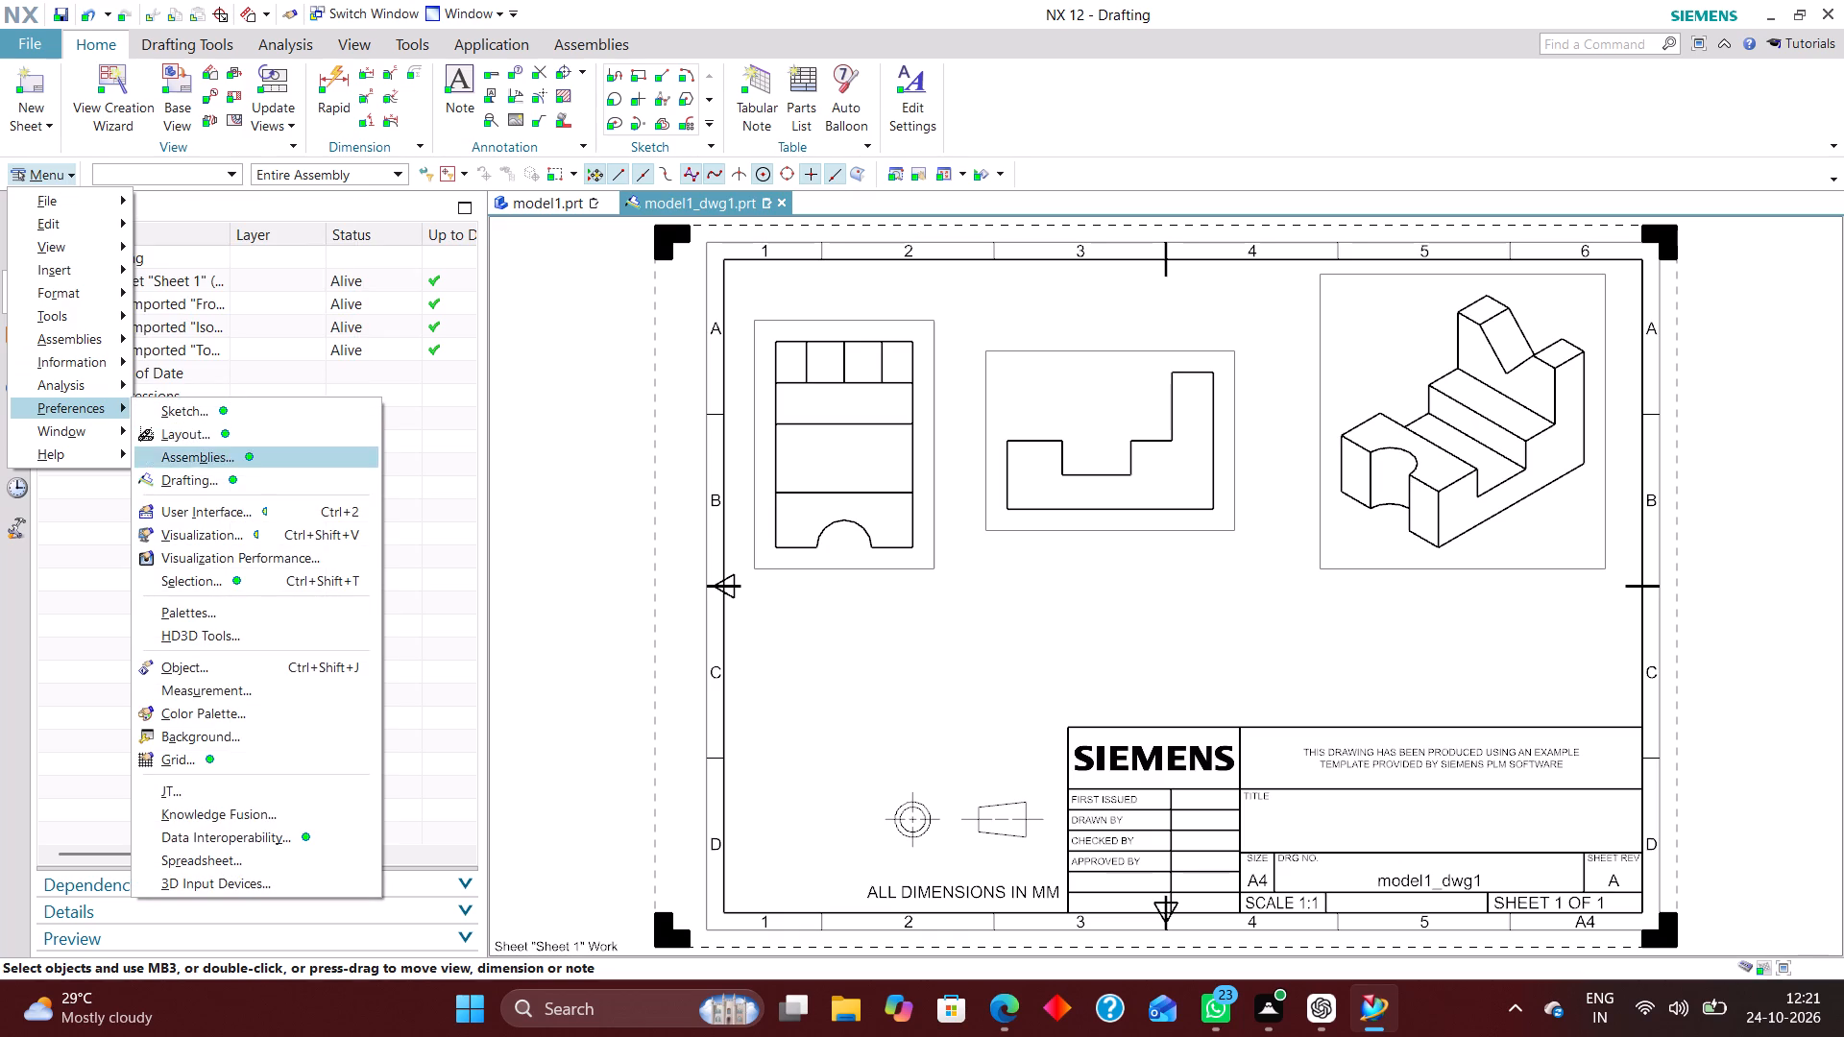
left_click(252, 485)
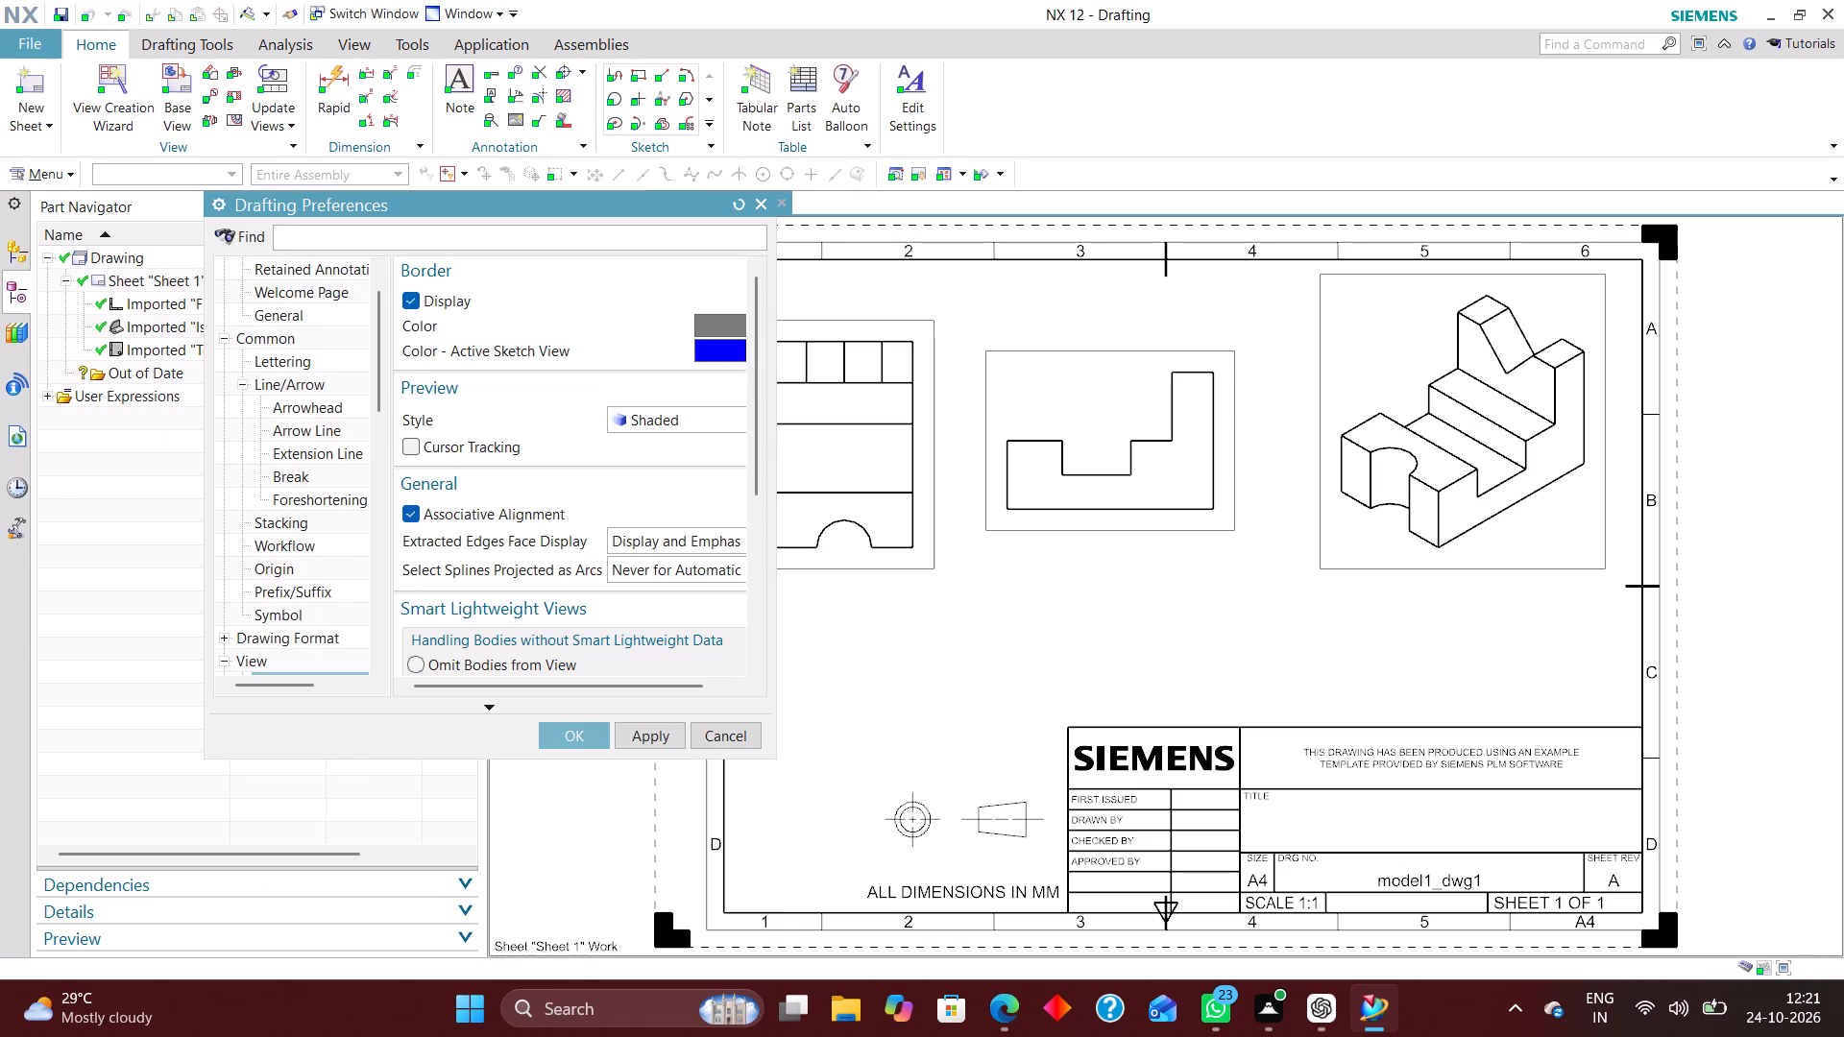
left_click(411, 300)
Set the arrowhead type for leaders and dimensions to Open Arrow in the common line/arrow preferences.
scroll(295, 445, "up", 3)
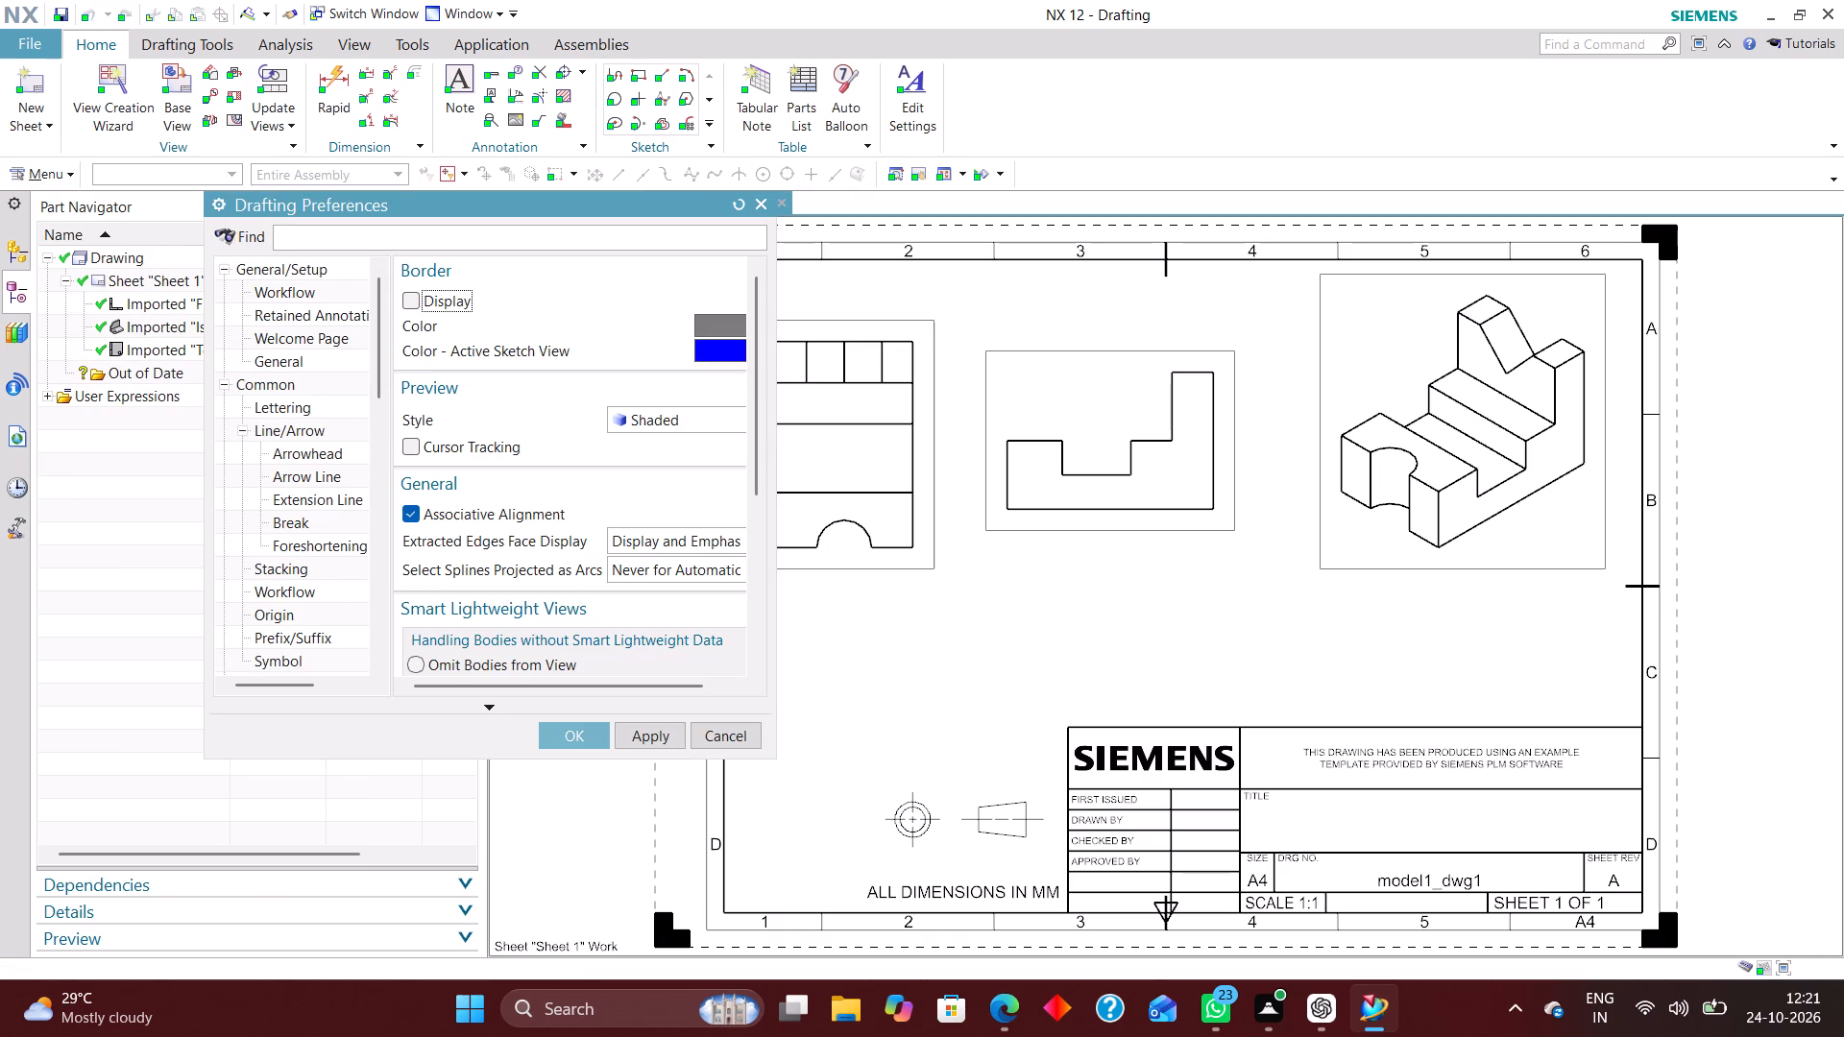
left_click(327, 448)
left_click(605, 457)
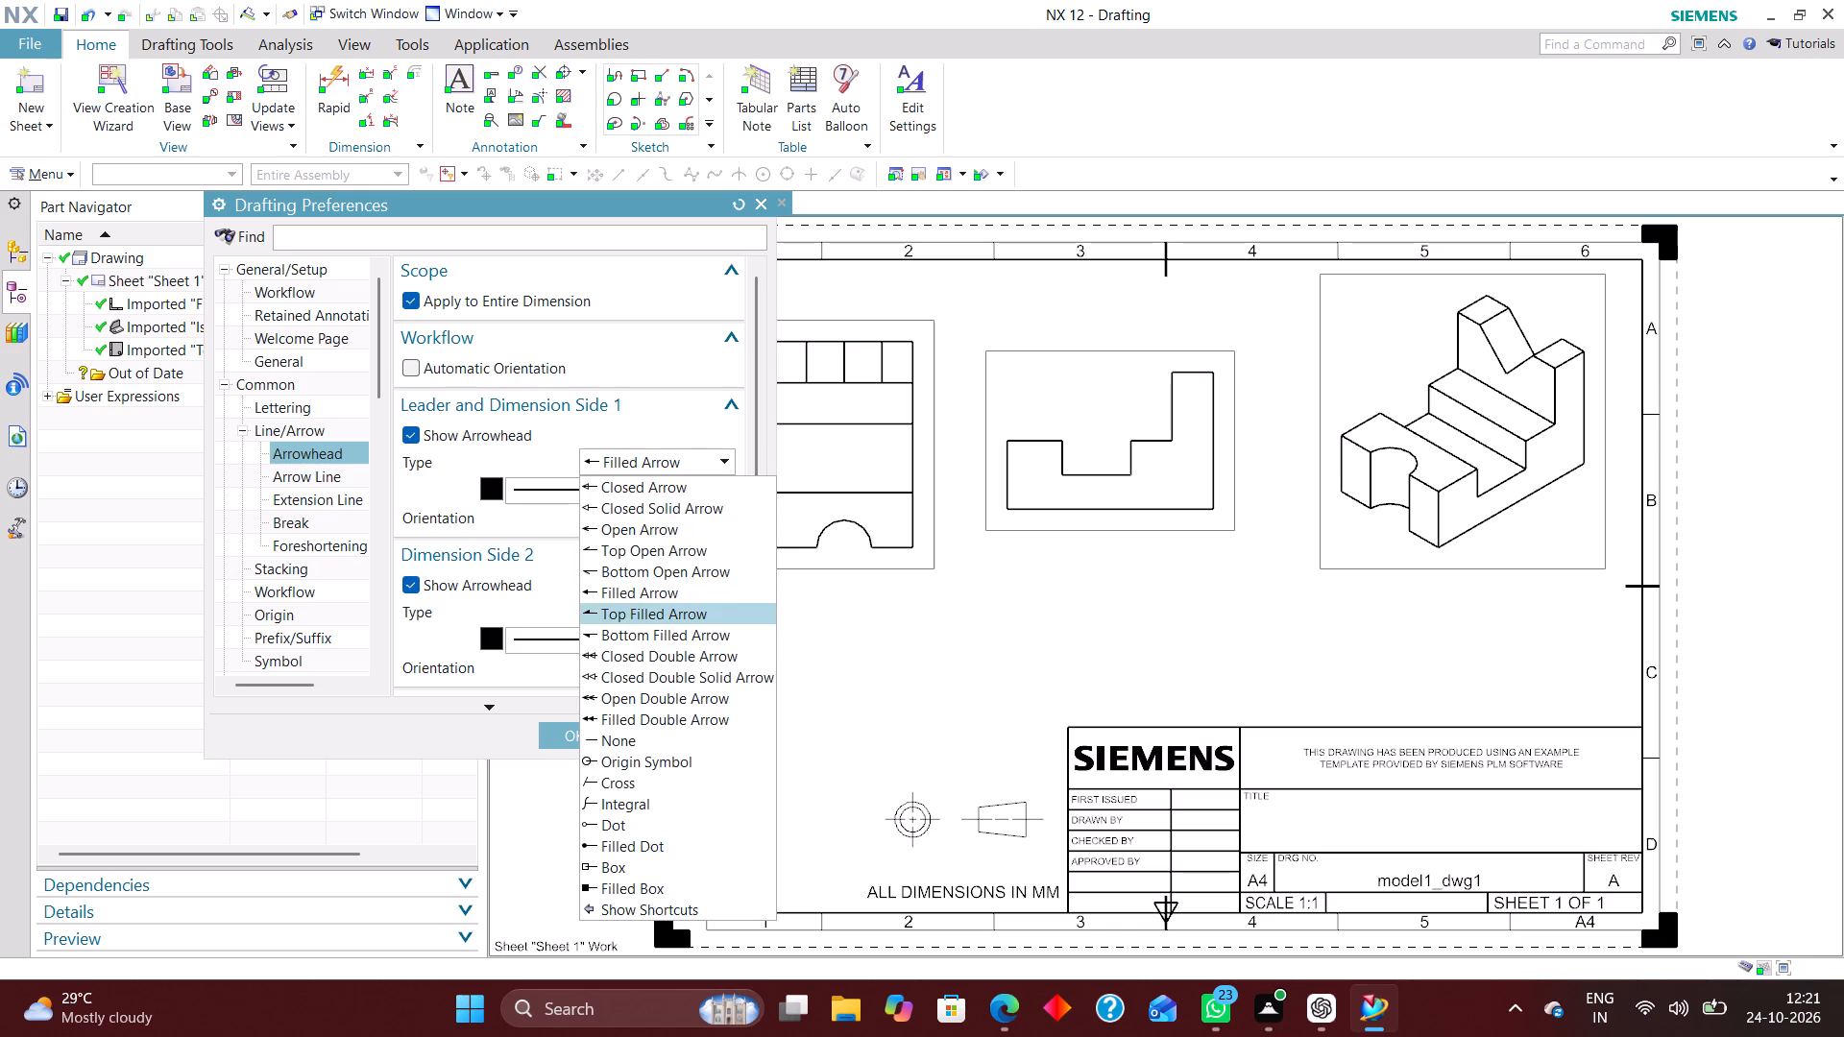
left_click(652, 523)
scroll(426, 508, "down", 2)
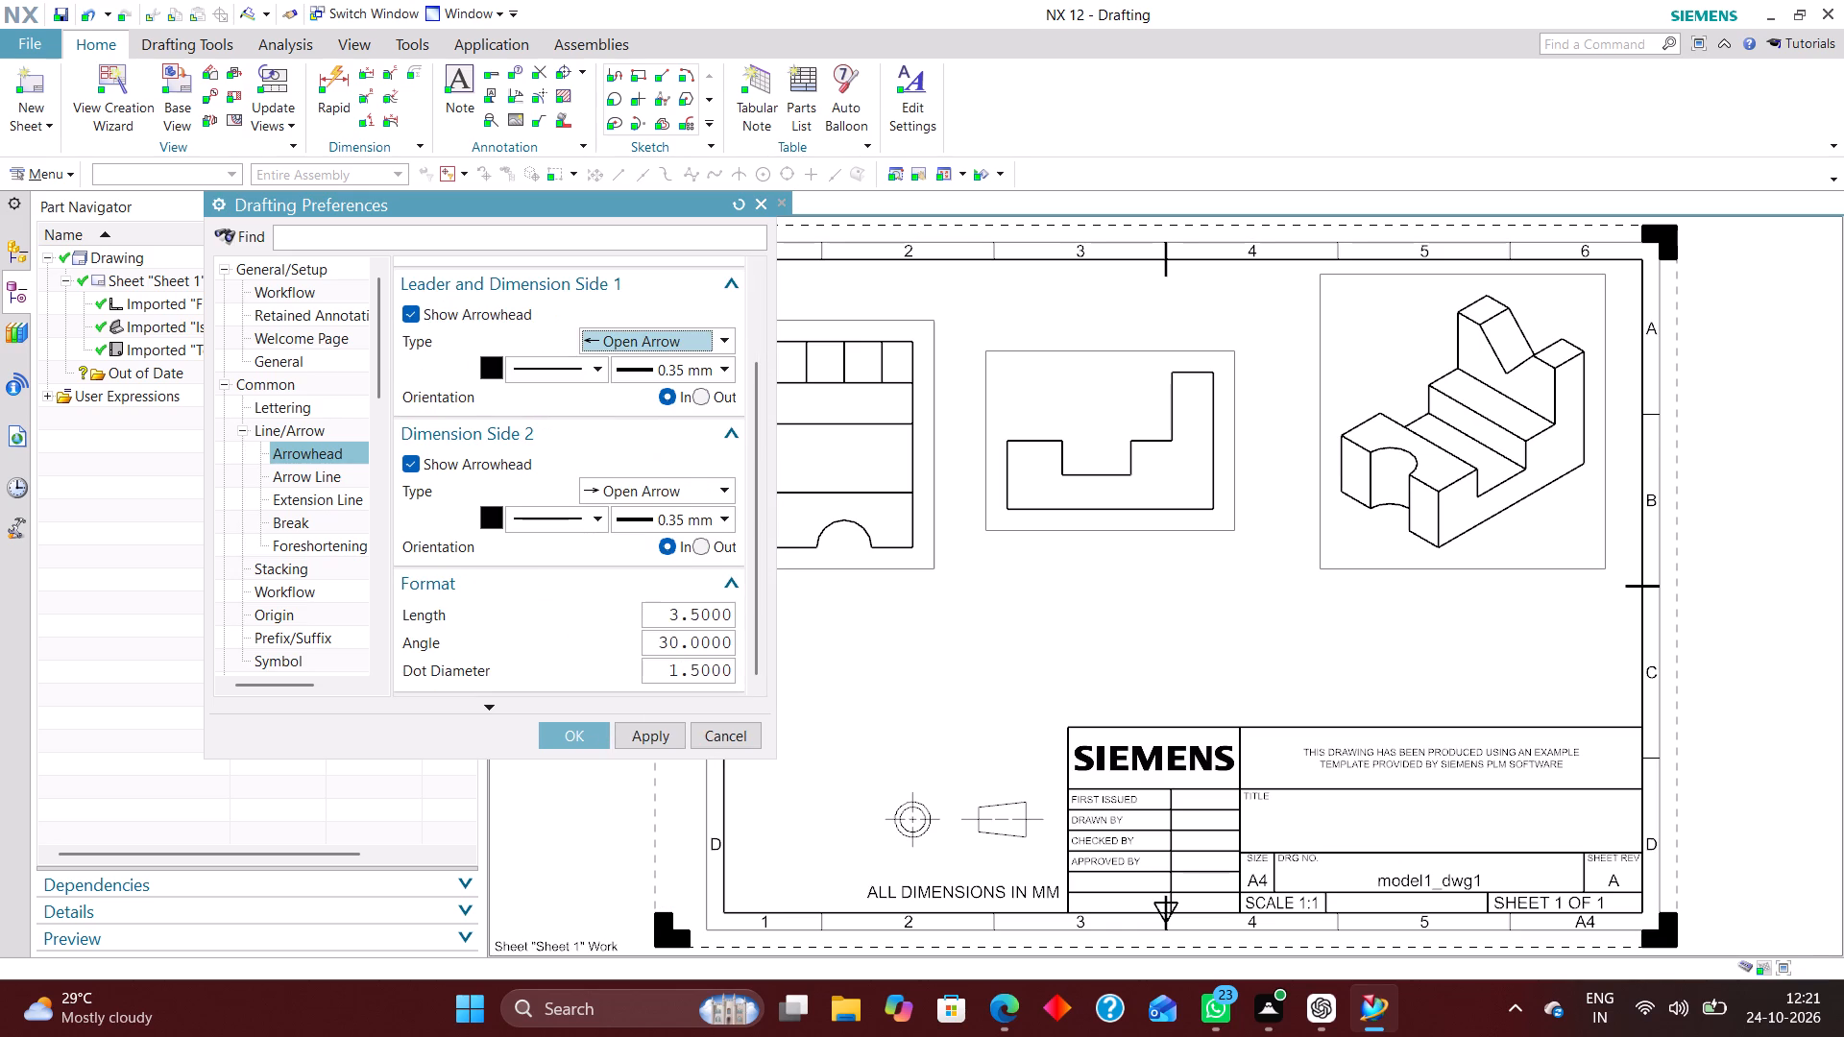
Set the extension line gap to 2 for the entire dimension.
left_click(308, 494)
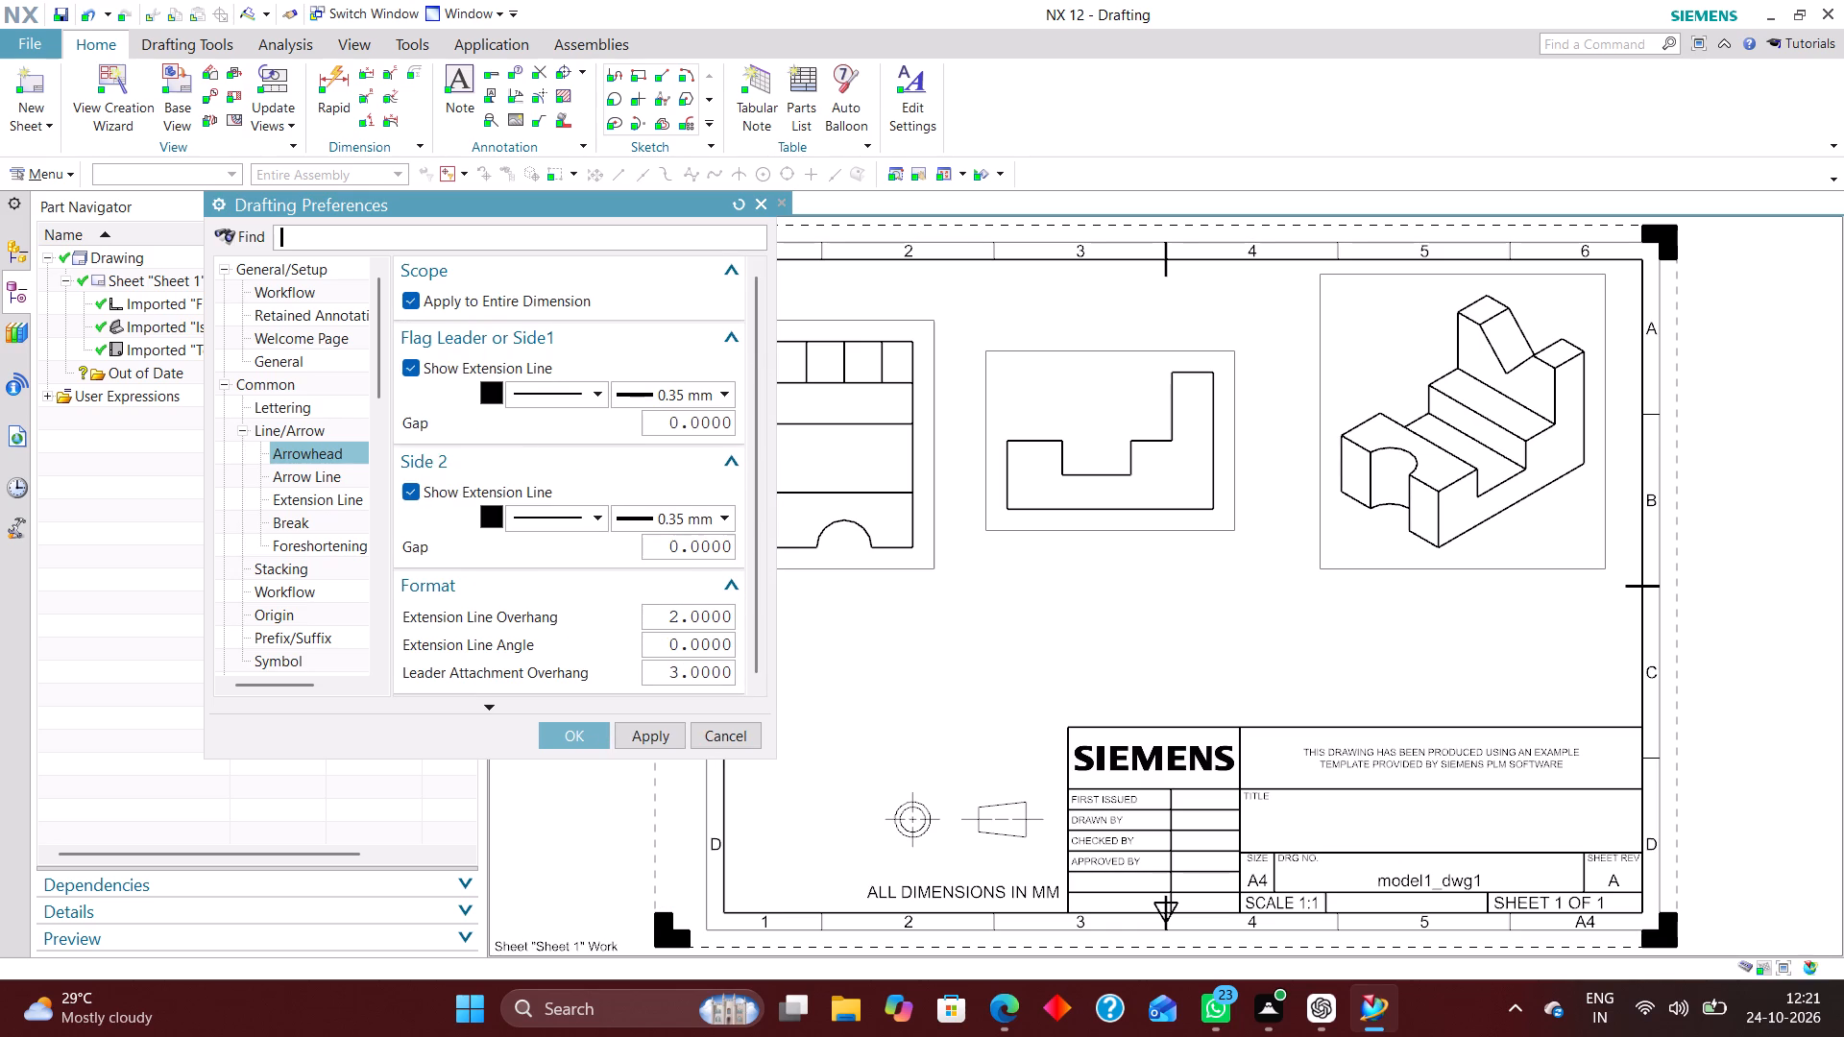
left_click_drag(661, 425, 1048, 426)
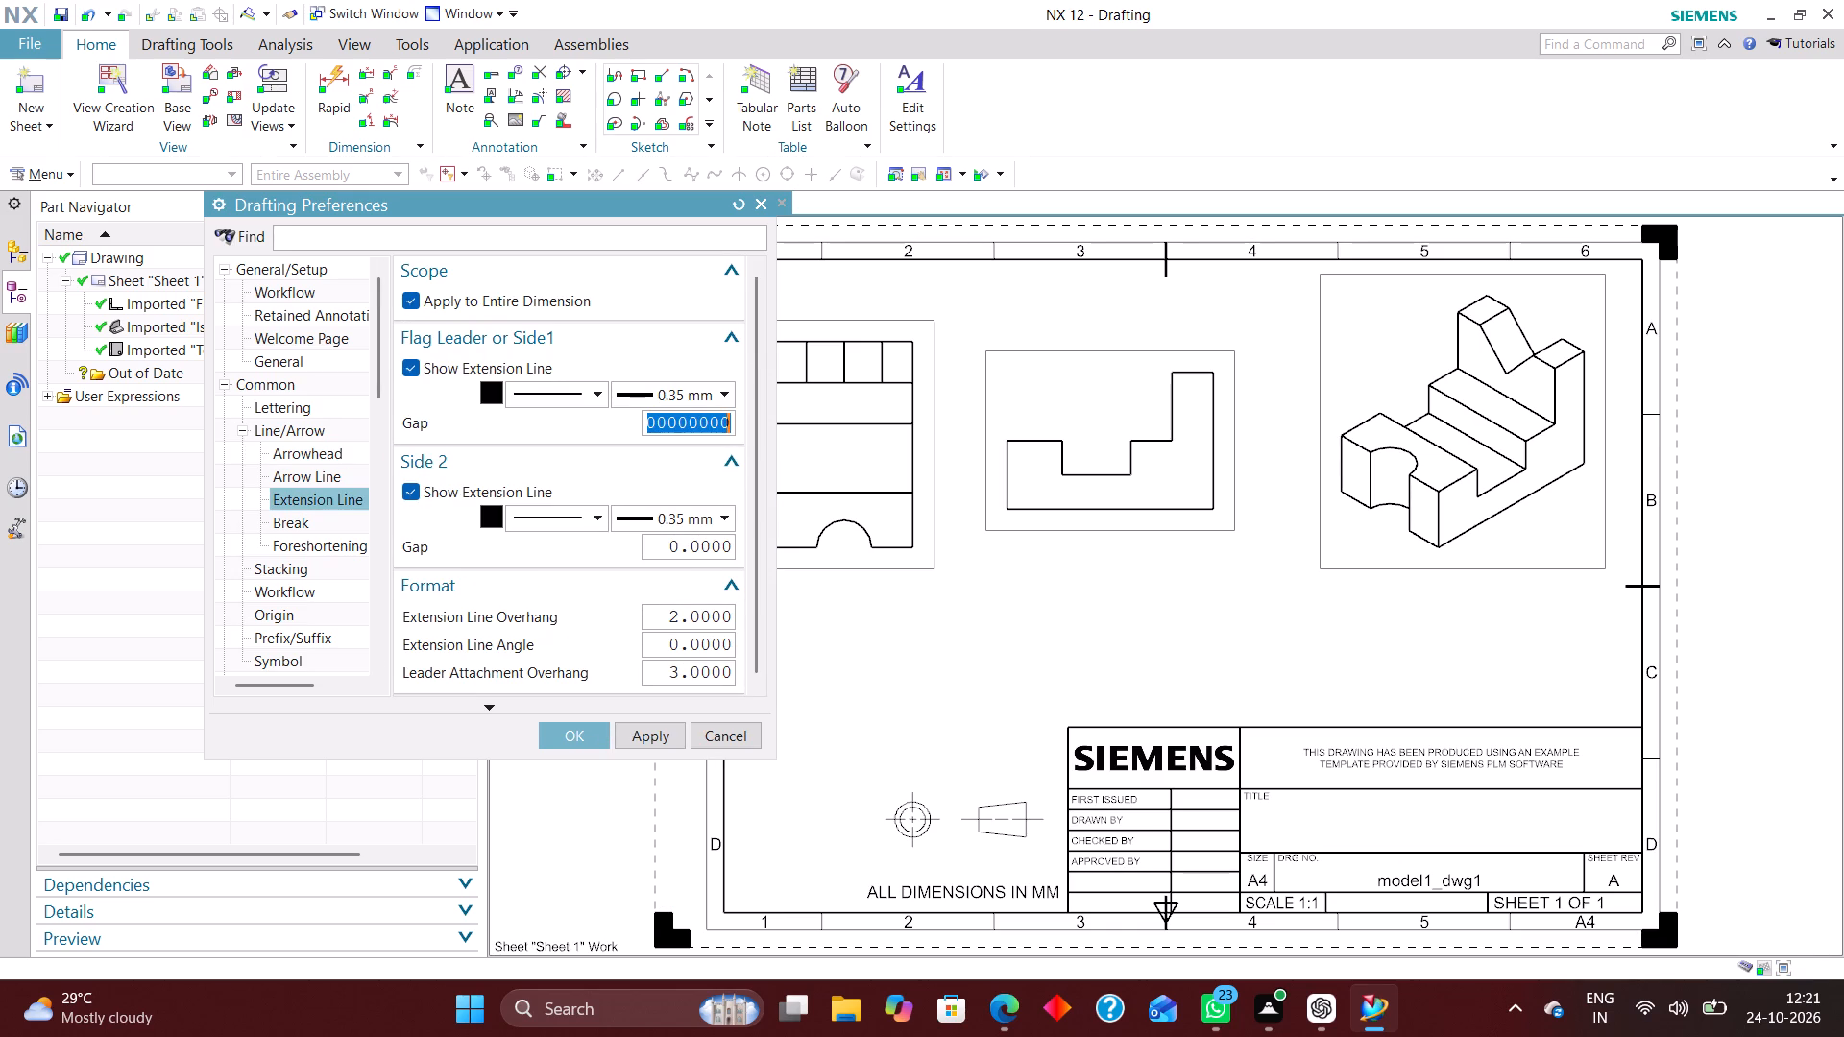
key("2")
key("Return")
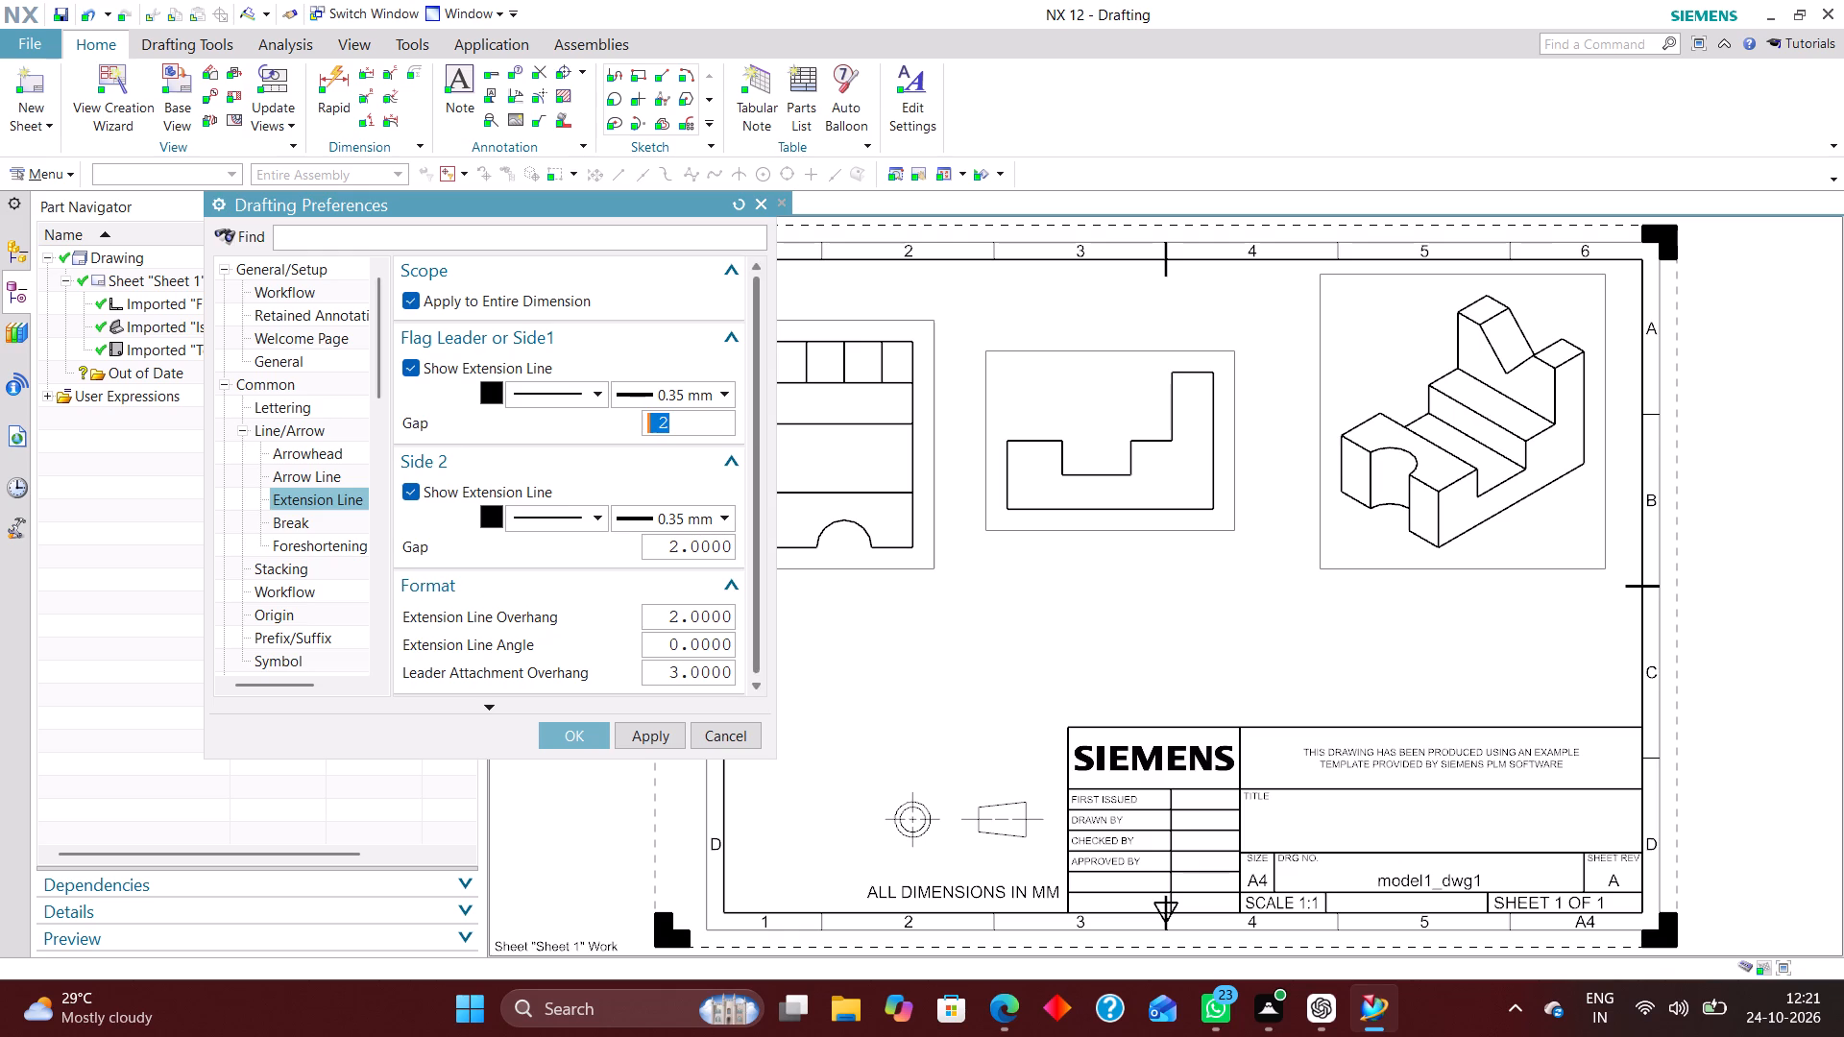
Set the dimension text's decimal delimiter to Period and apply the drafting preferences.
scroll(322, 512, "down", 14)
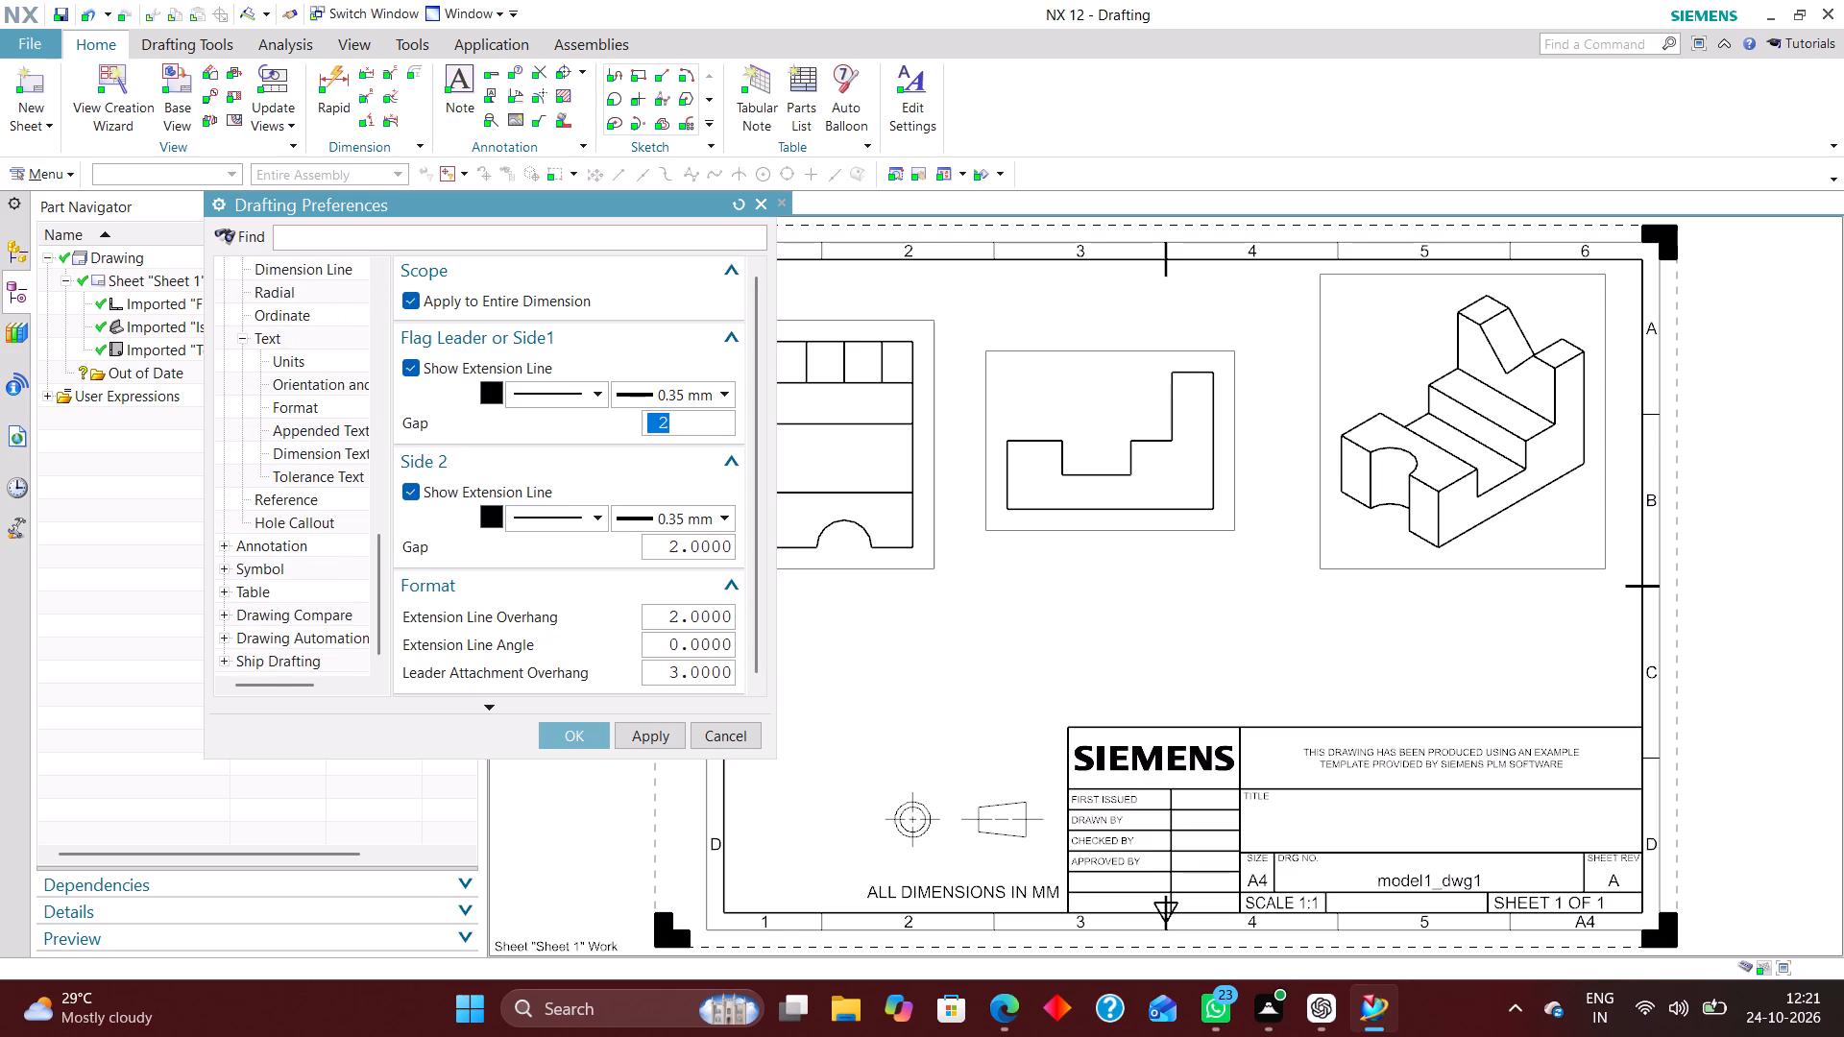
scroll(306, 523, "up", 2)
scroll(309, 470, "down", 2)
scroll(310, 525, "up", 1)
left_click(324, 431)
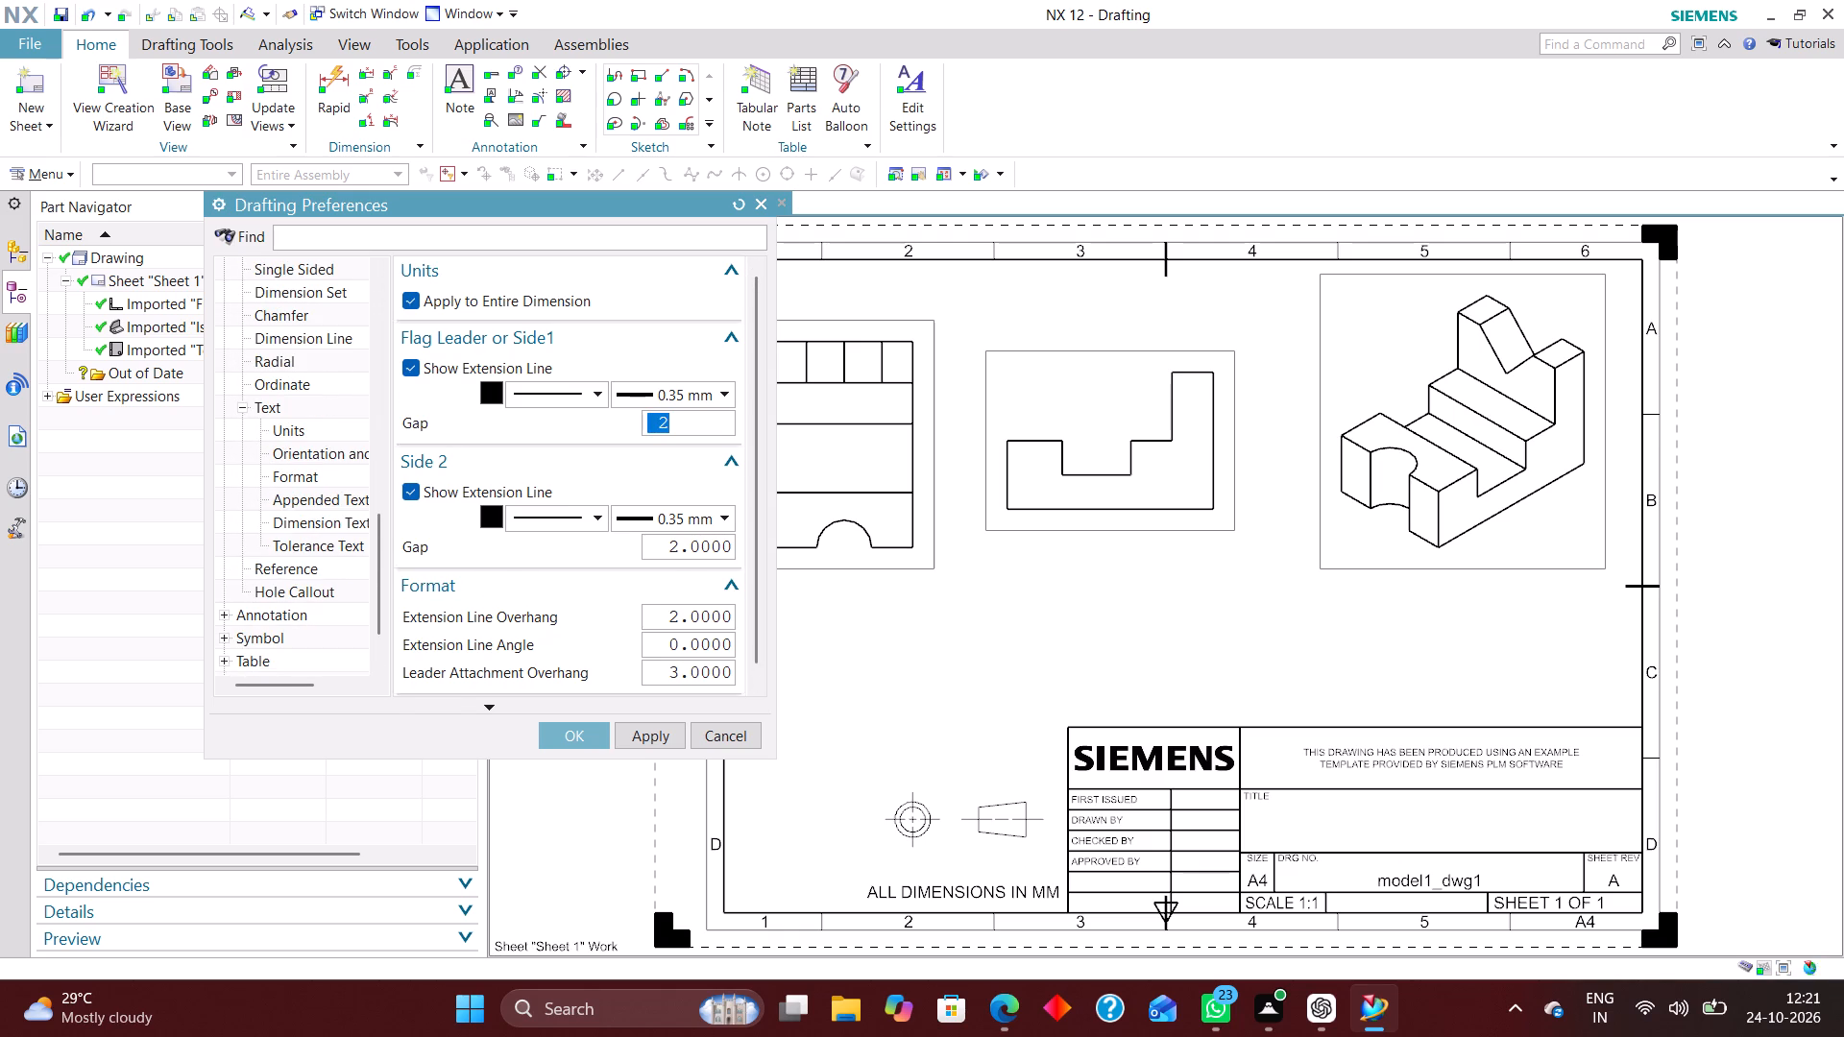
left_click(667, 394)
left_click(667, 408)
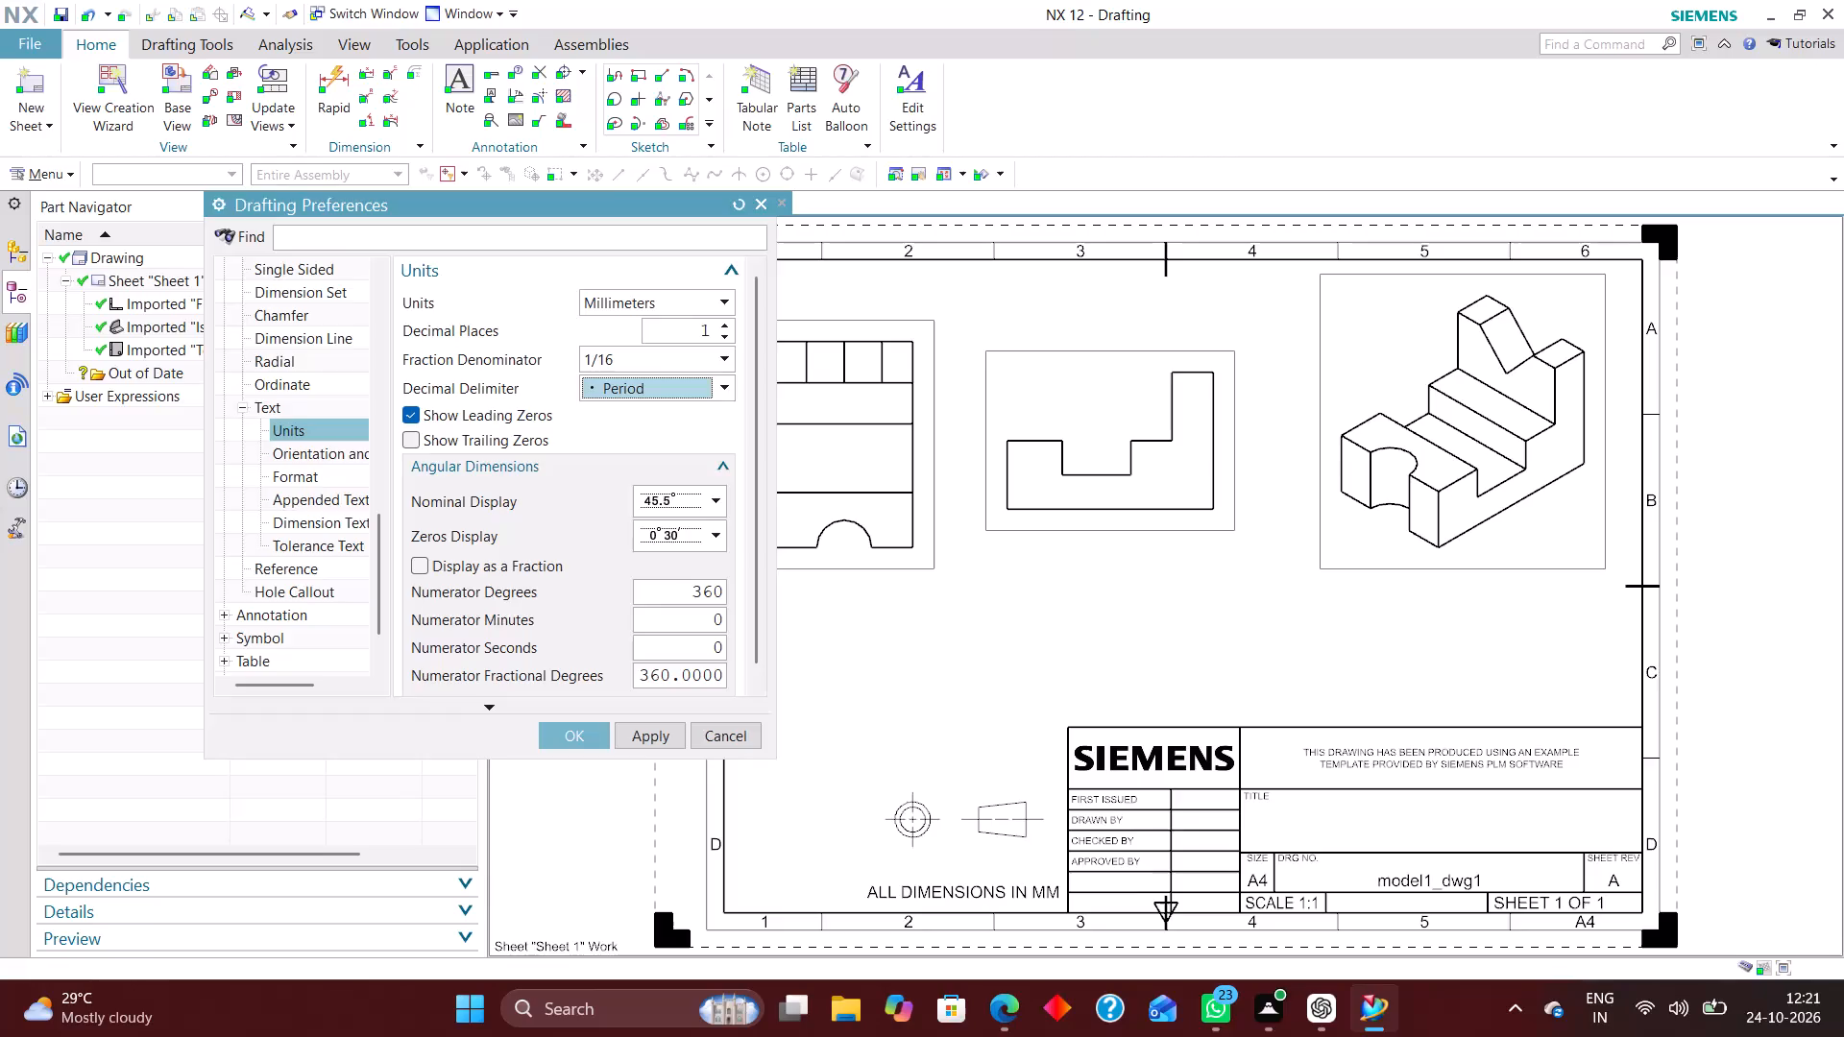
left_click(597, 730)
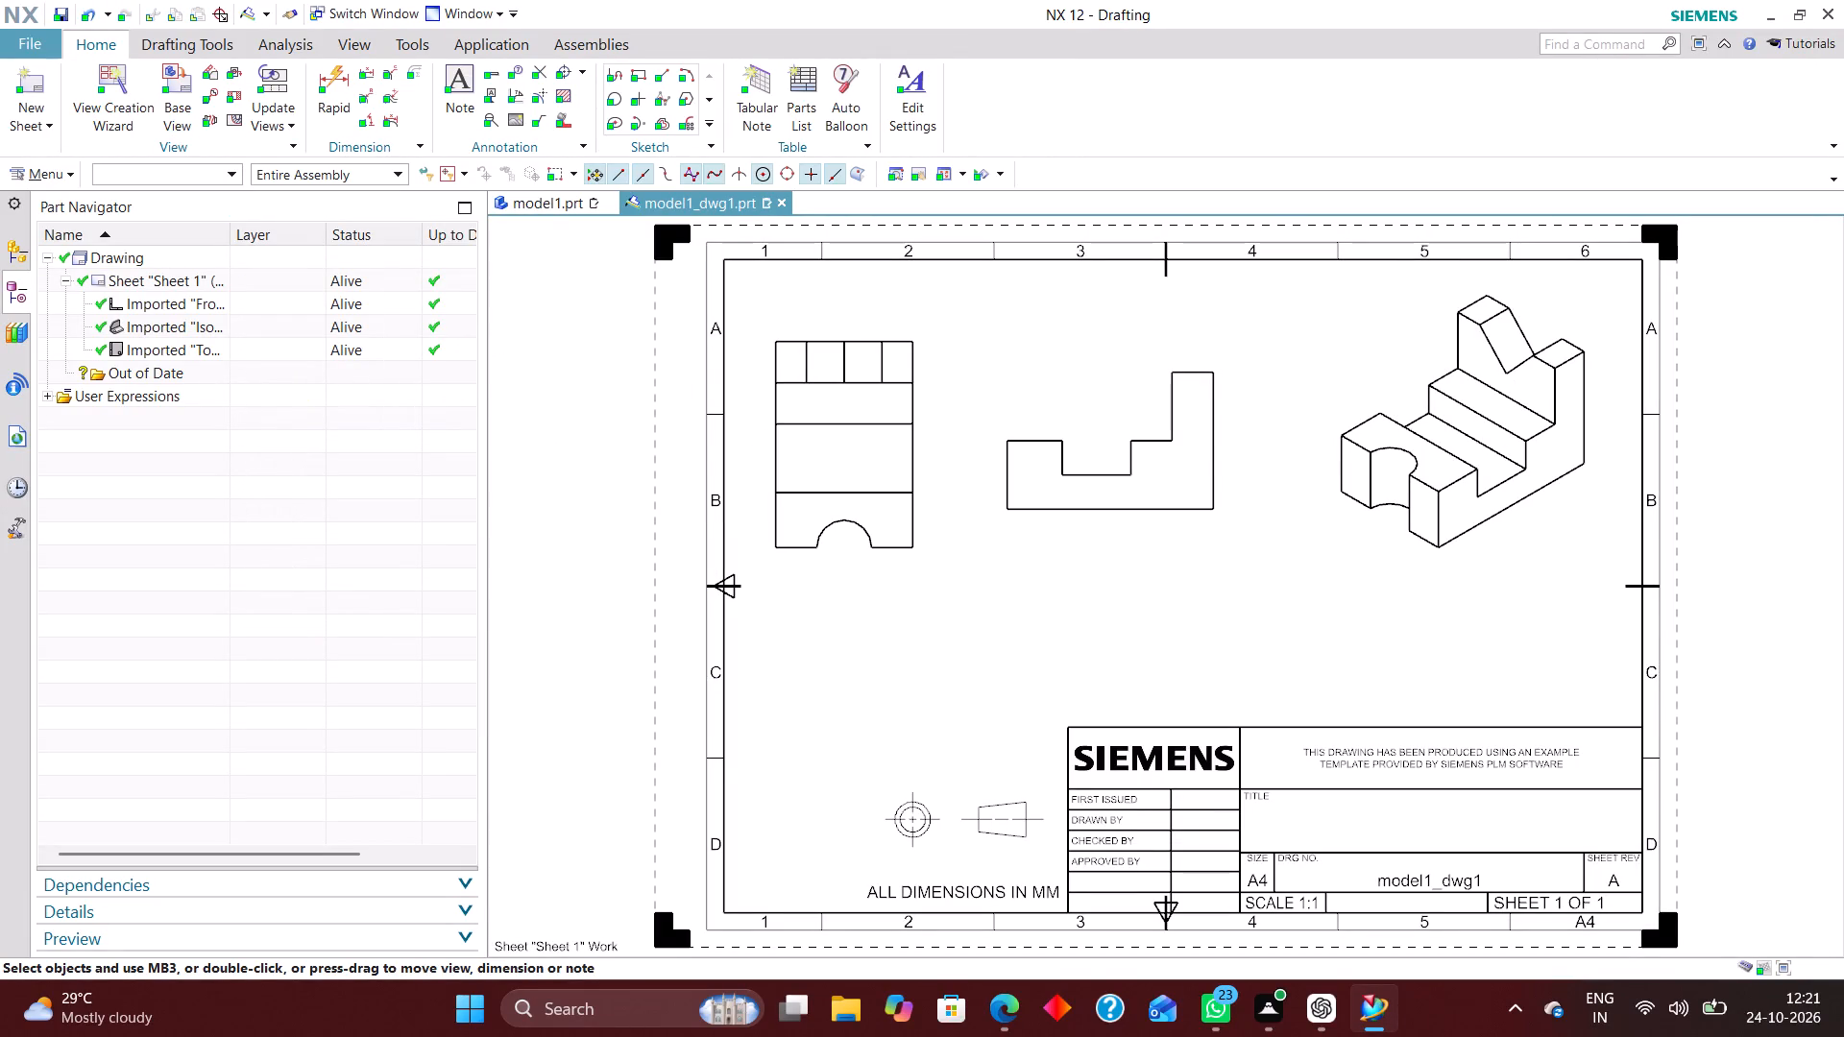
Add rapid dimensions for the stepped profile view's overall length below it and its overall height beside the tall end.
left_click(340, 81)
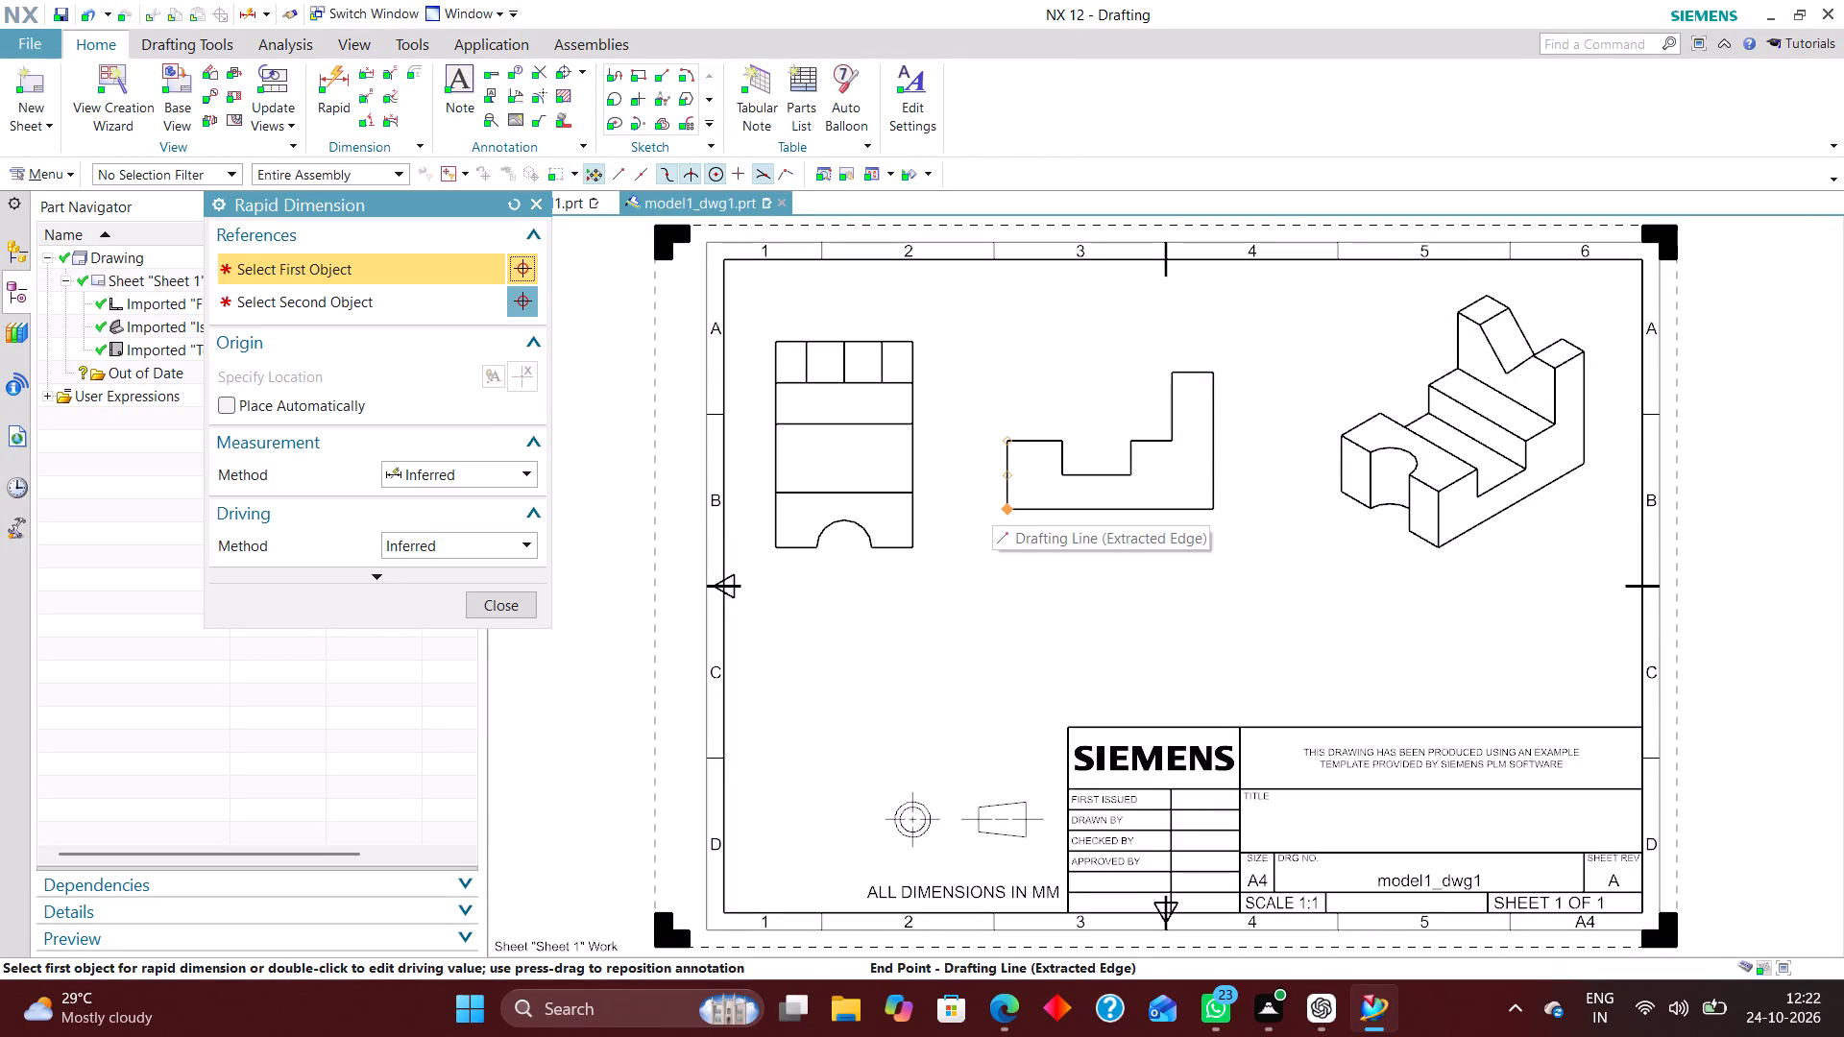
left_click(1006, 510)
left_click(1209, 505)
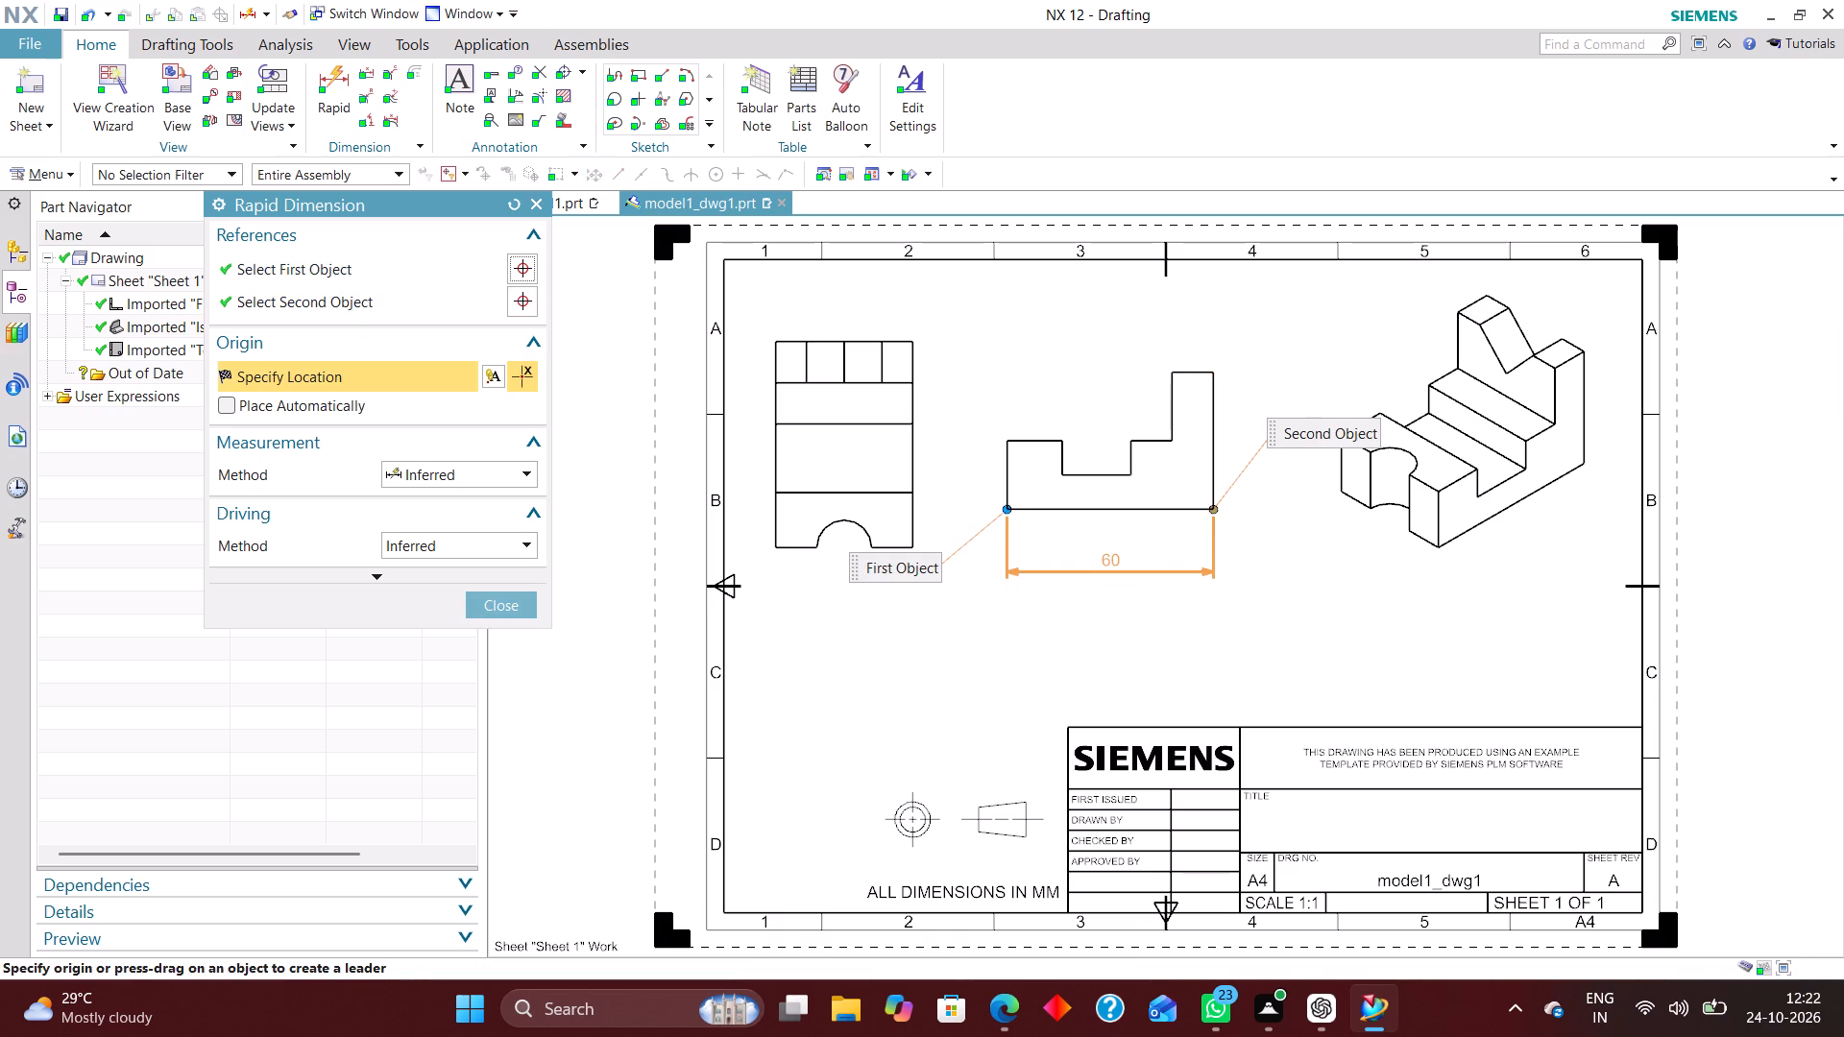
left_click(1112, 554)
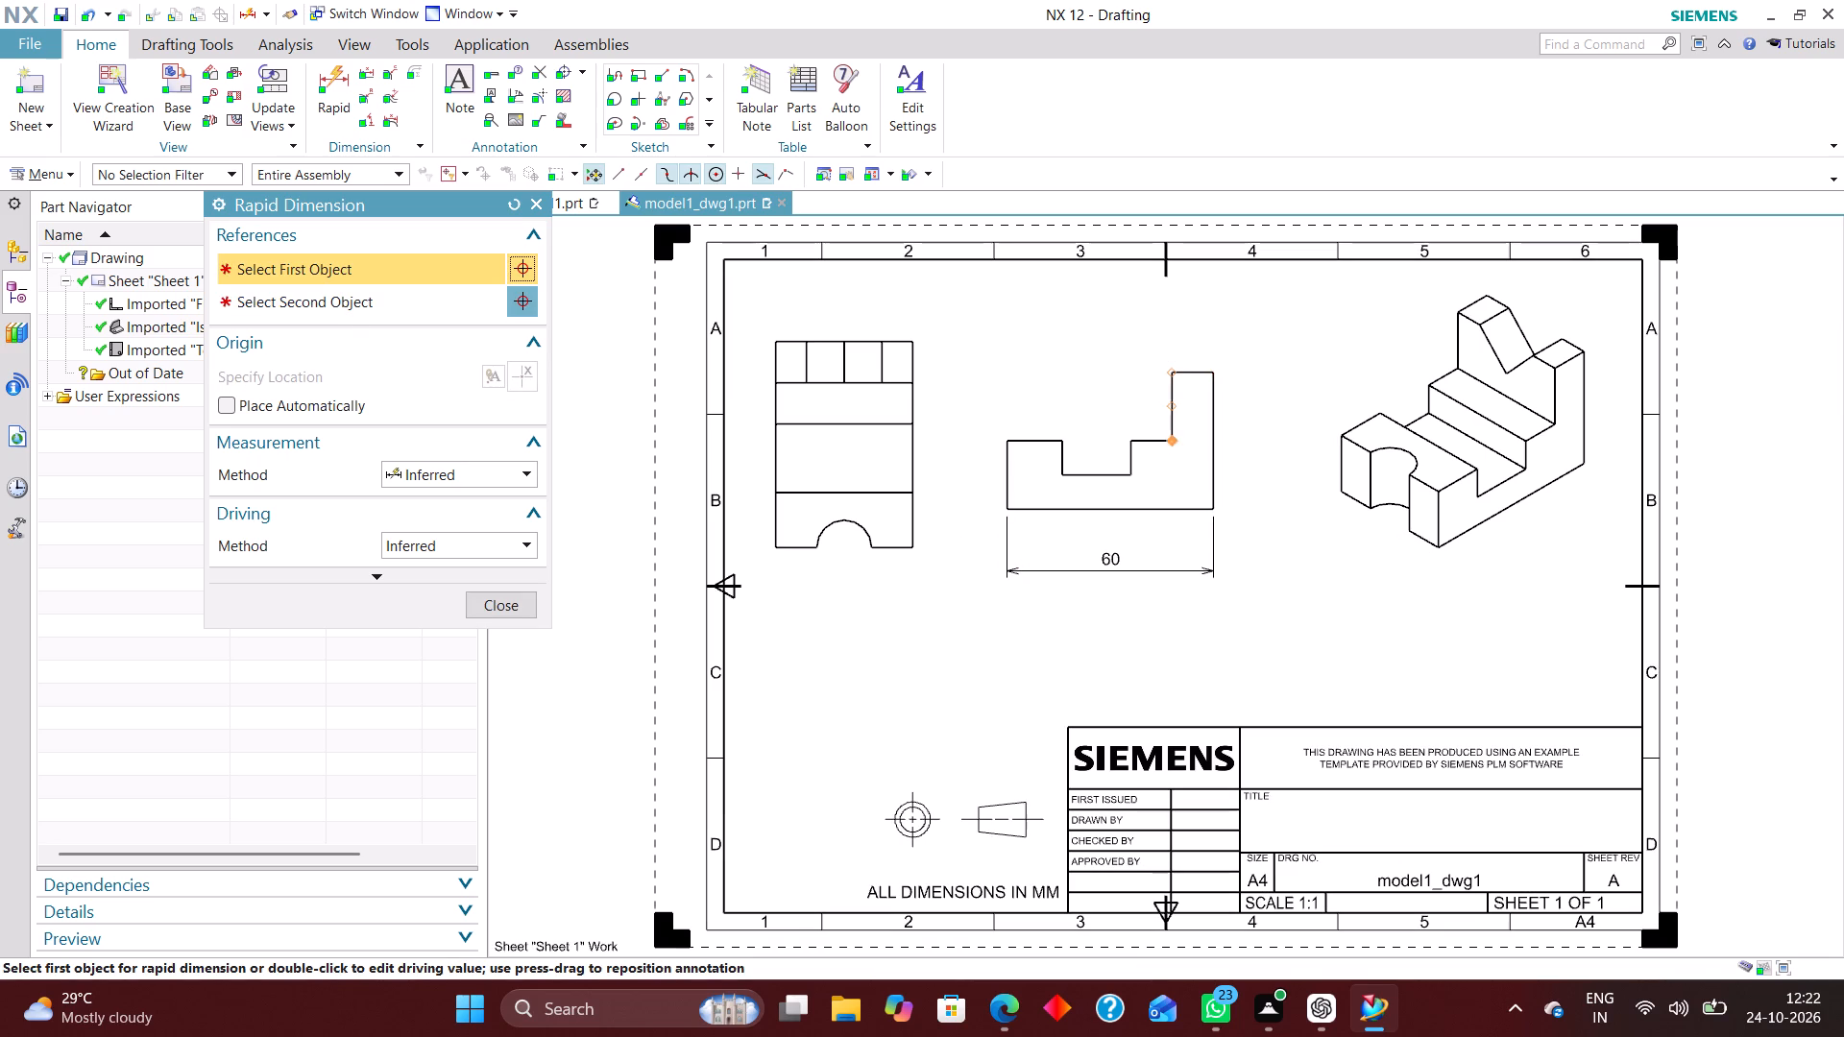
scroll(1212, 476, "up", 2)
left_click(1214, 533)
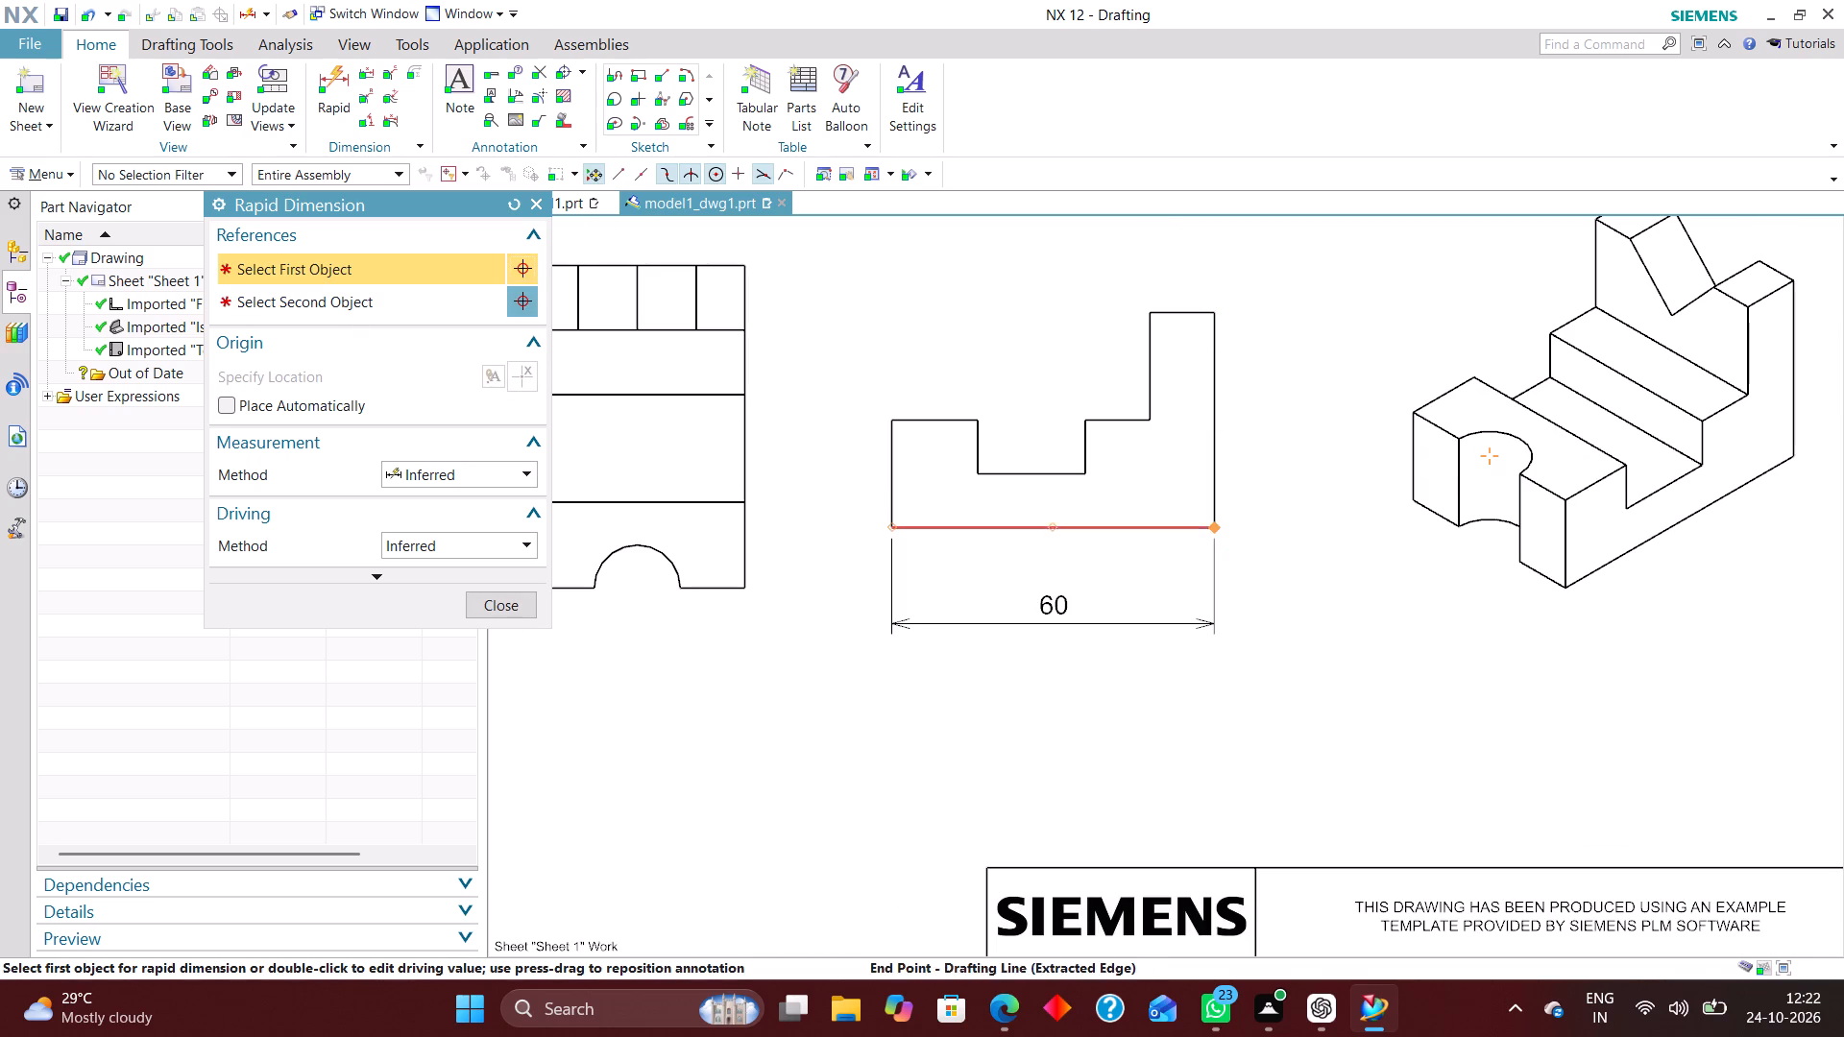
left_click(1218, 319)
left_click(1287, 427)
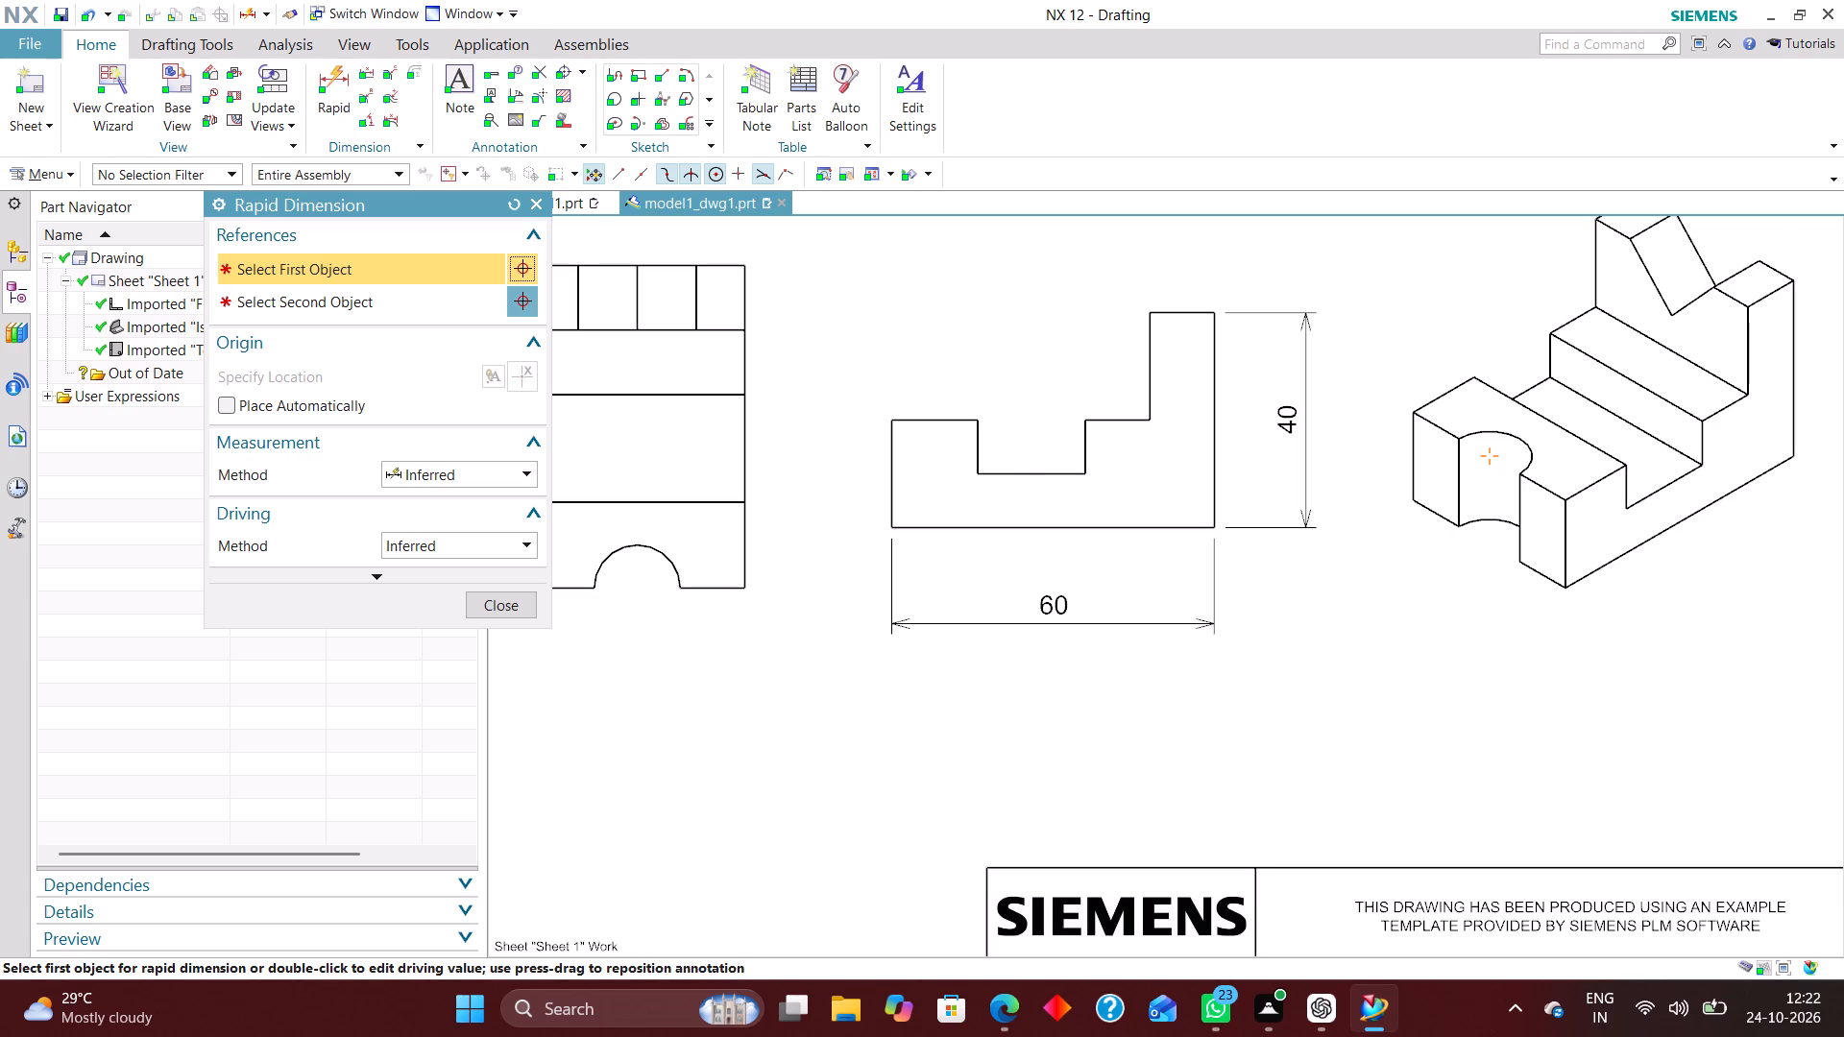
Add rapid dimensions above the stepped profile view for the widths of its inner step, low-end ledge and tall-end top.
scroll(1263, 448, "down", 1)
scroll(1059, 481, "up", 2)
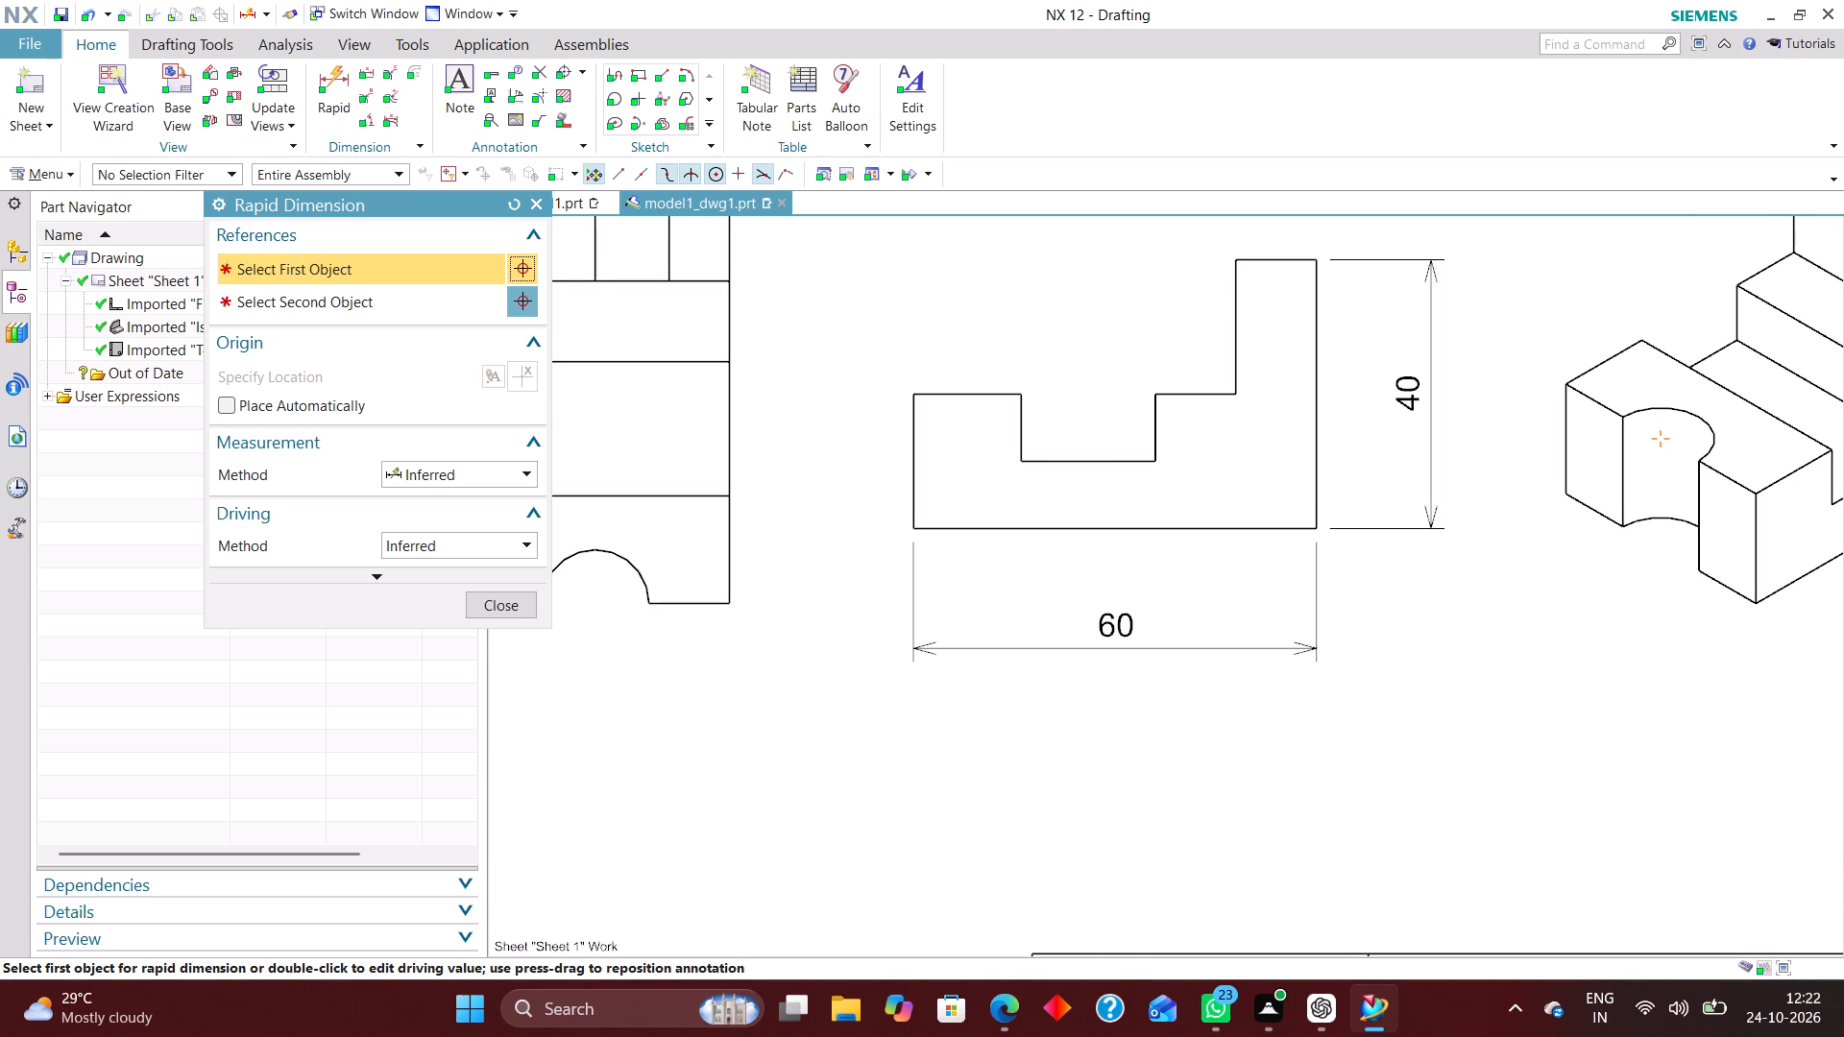
left_click(1156, 395)
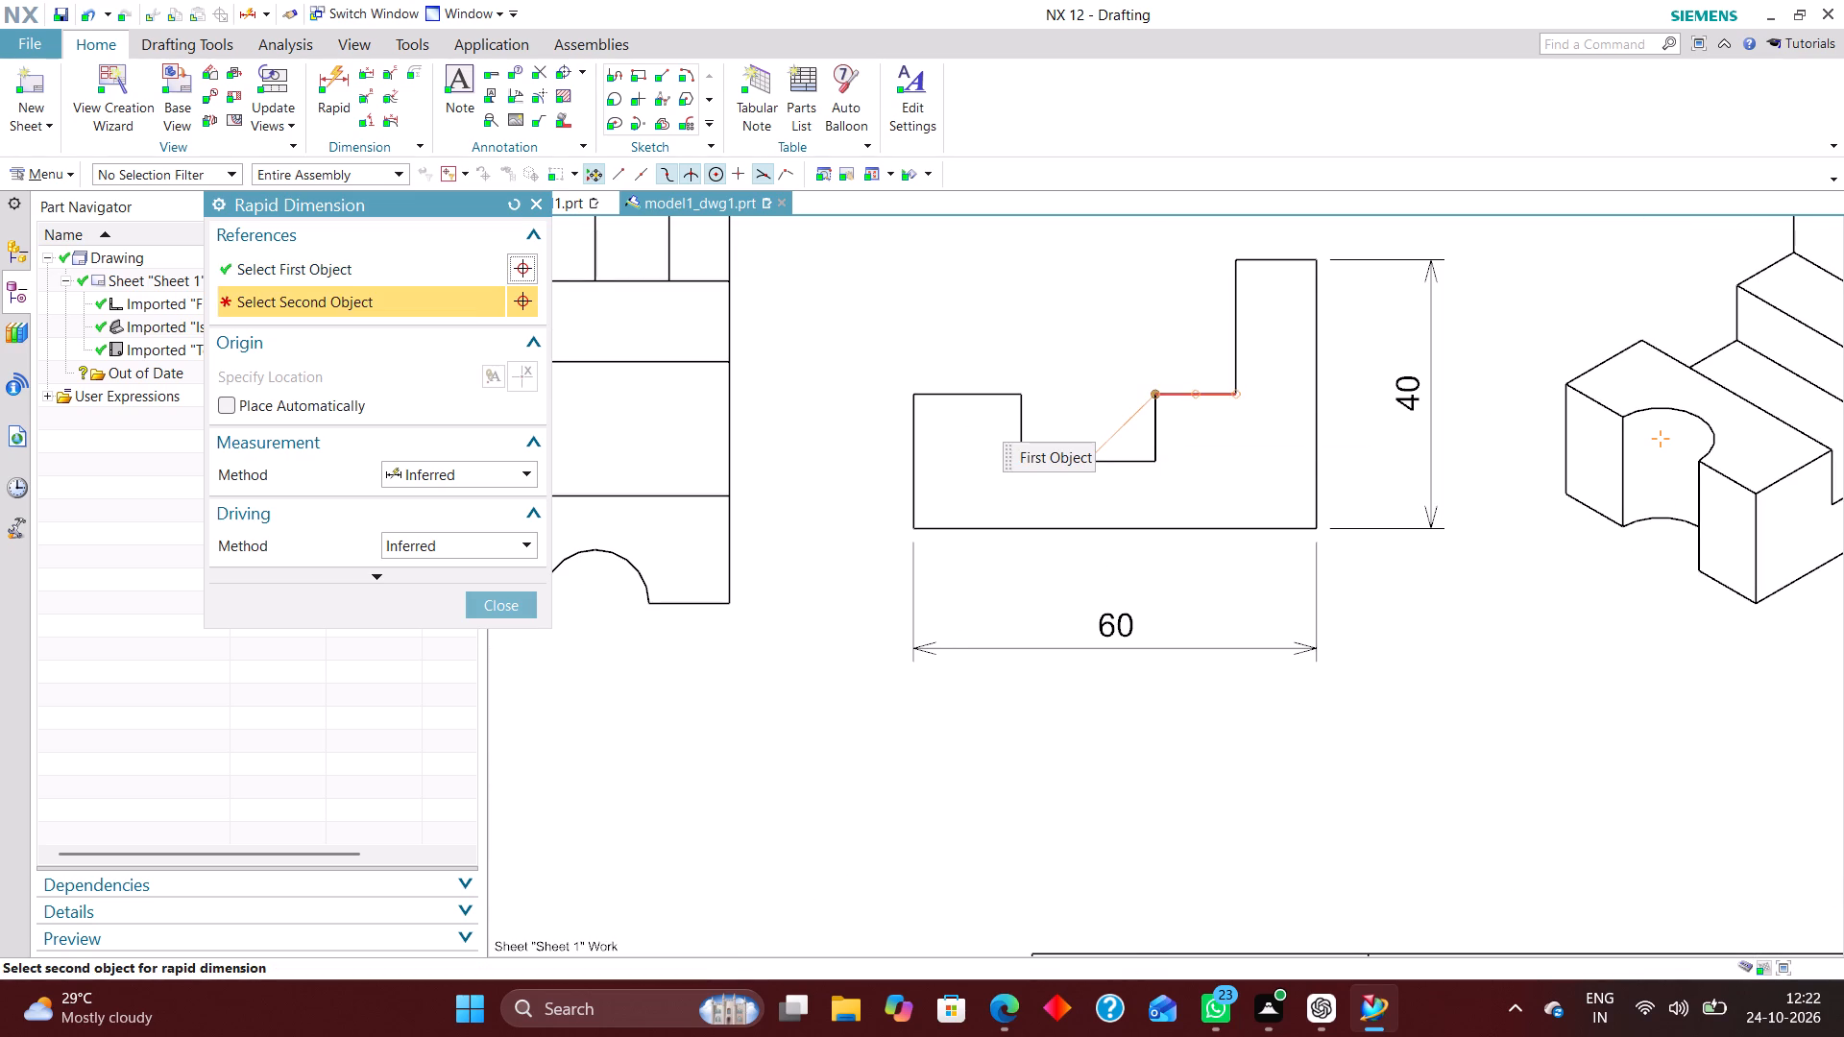
left_click(1234, 398)
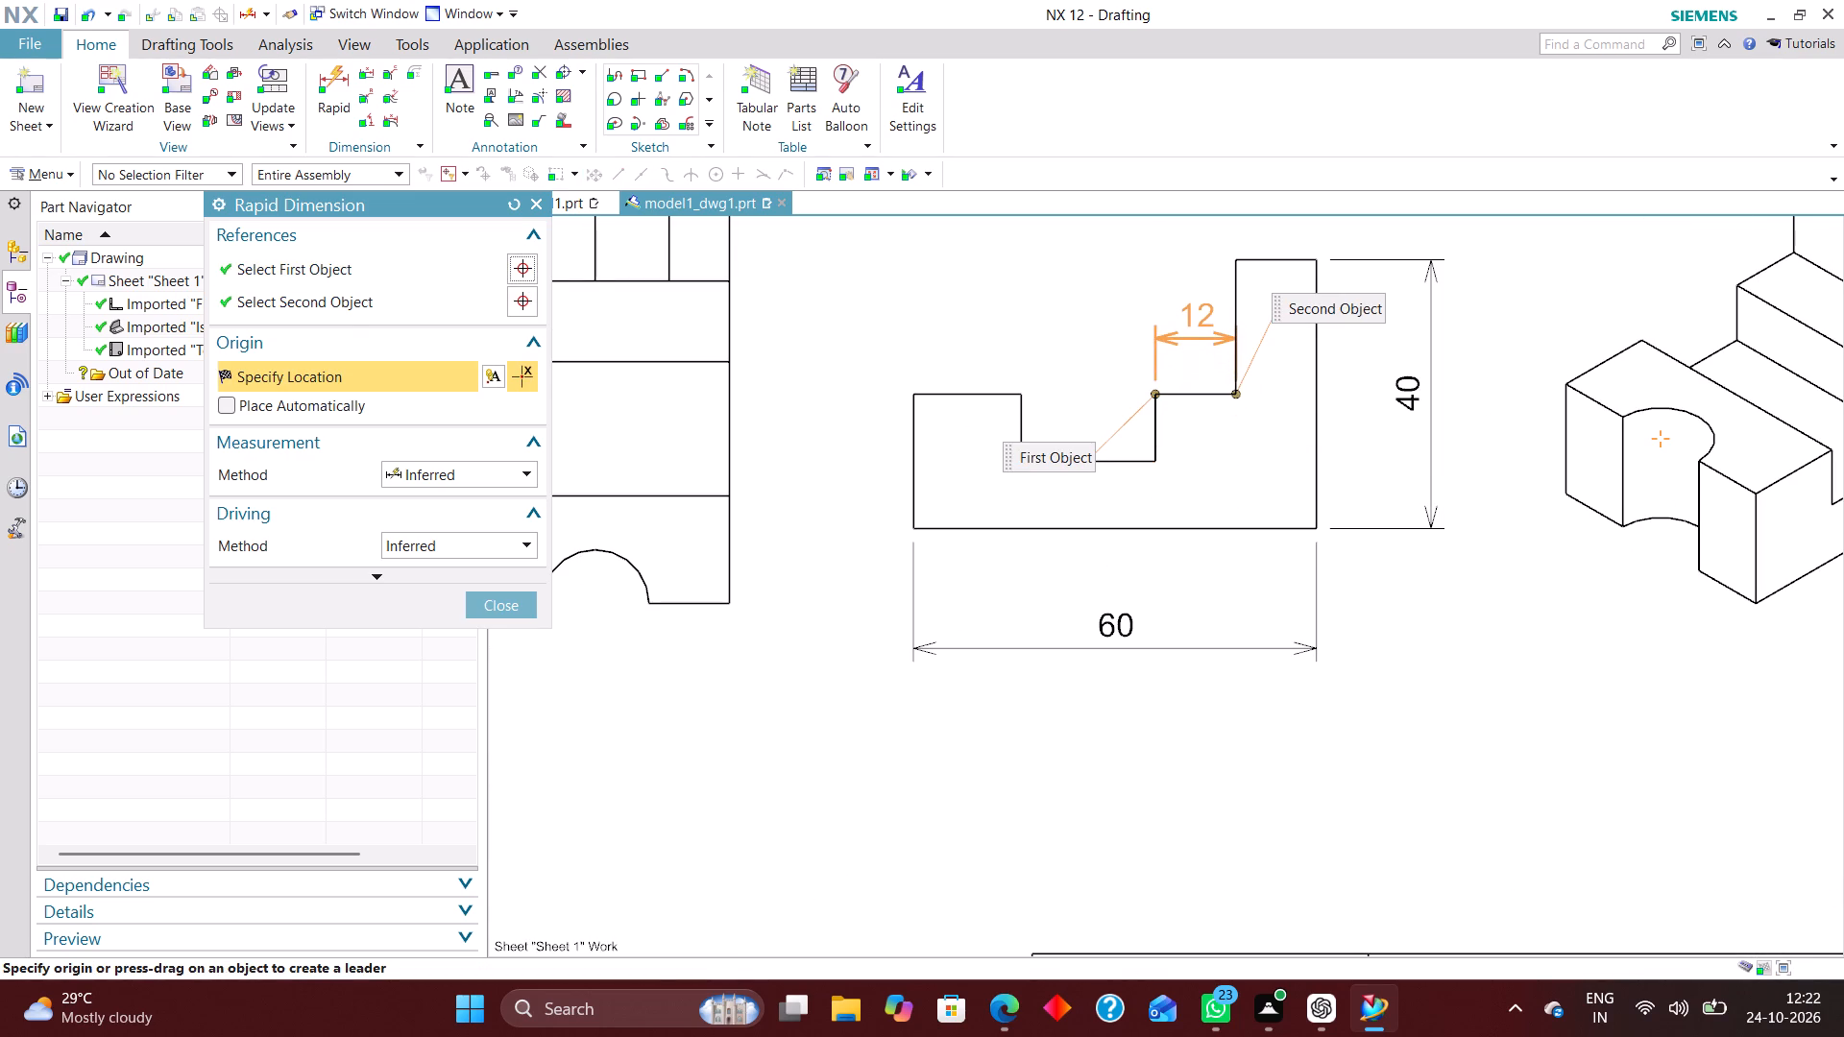
left_click(1186, 321)
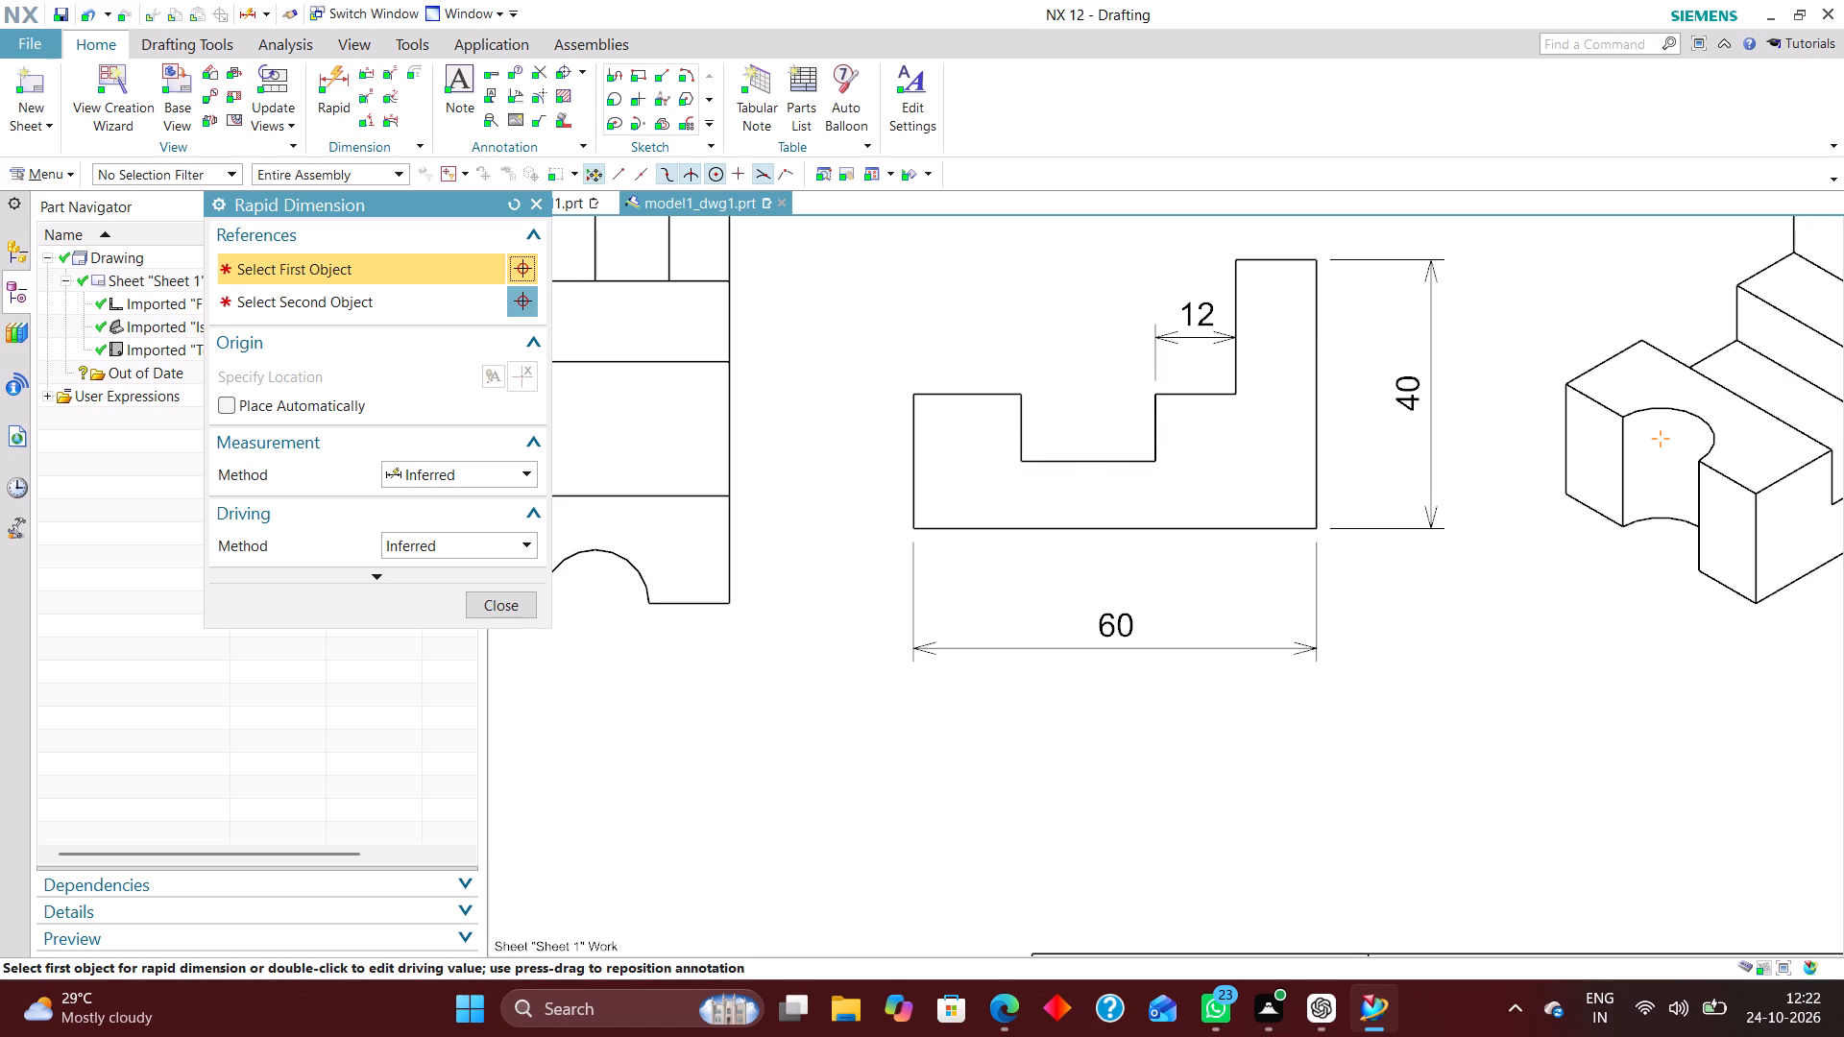
scroll(1197, 437, "down", 2)
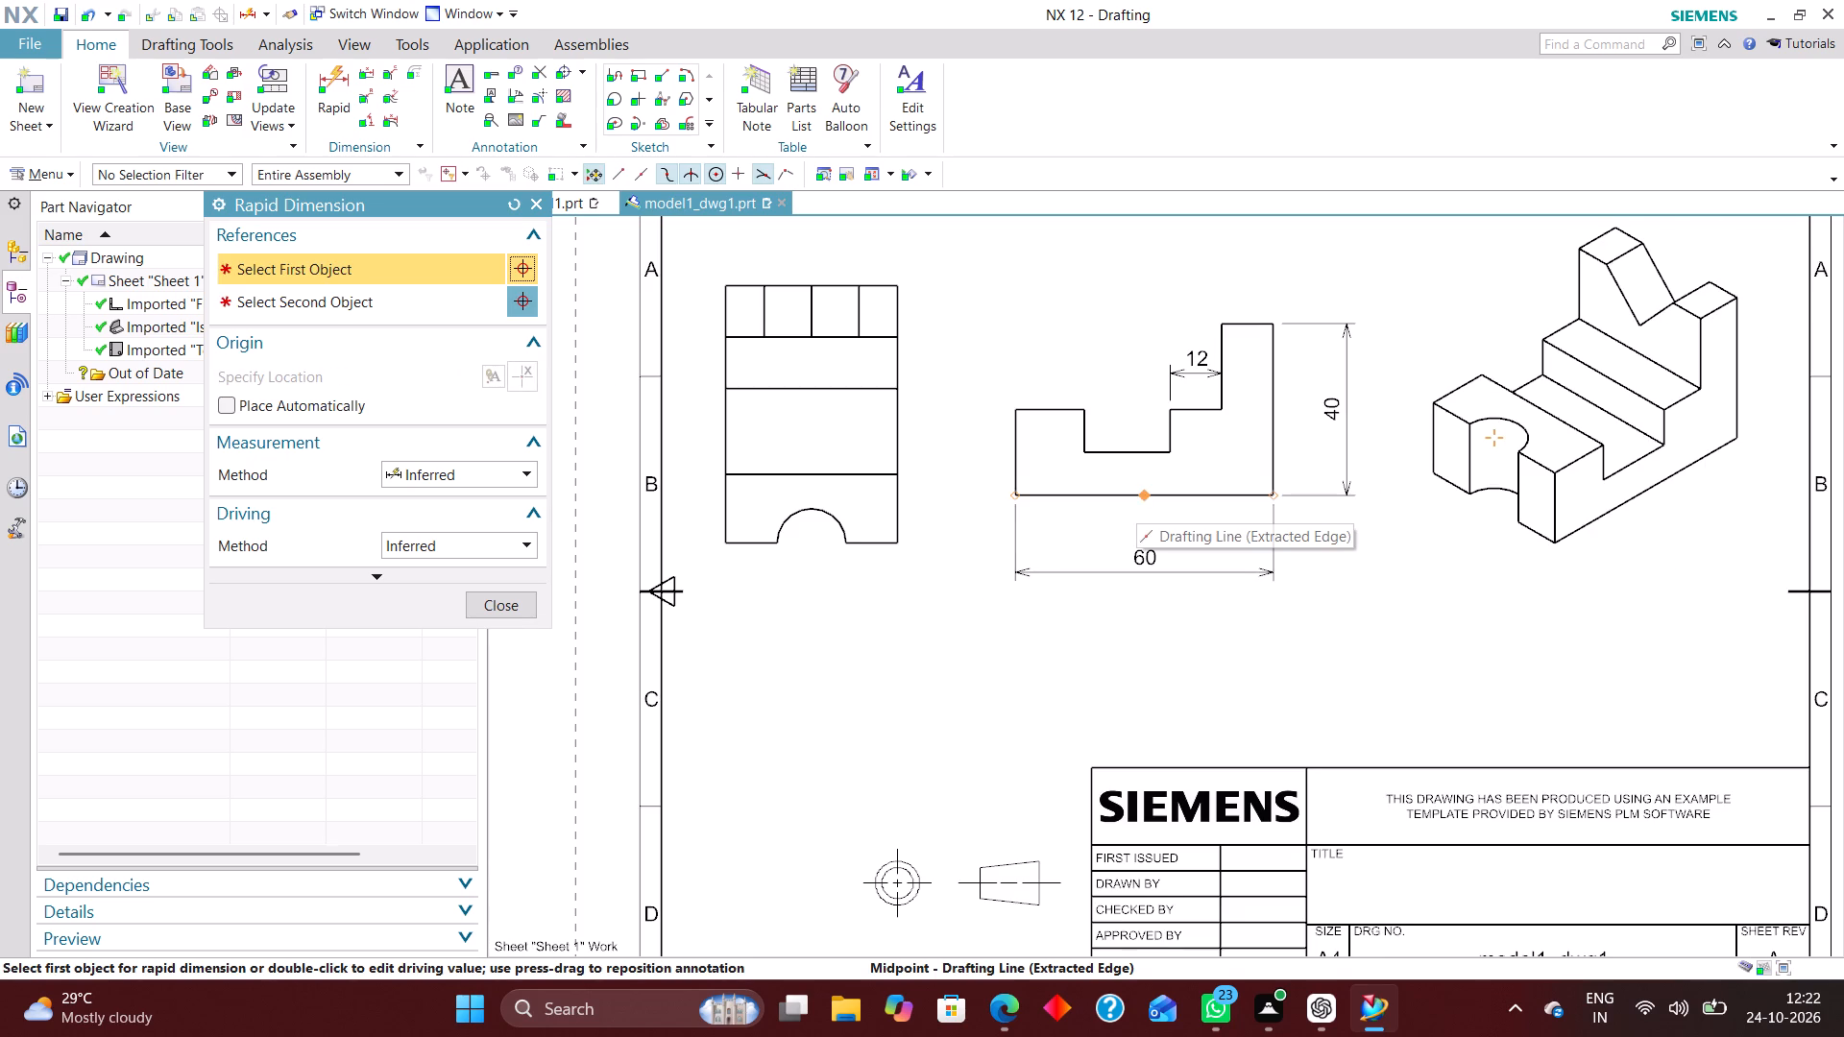
left_click(1018, 407)
left_click(1091, 407)
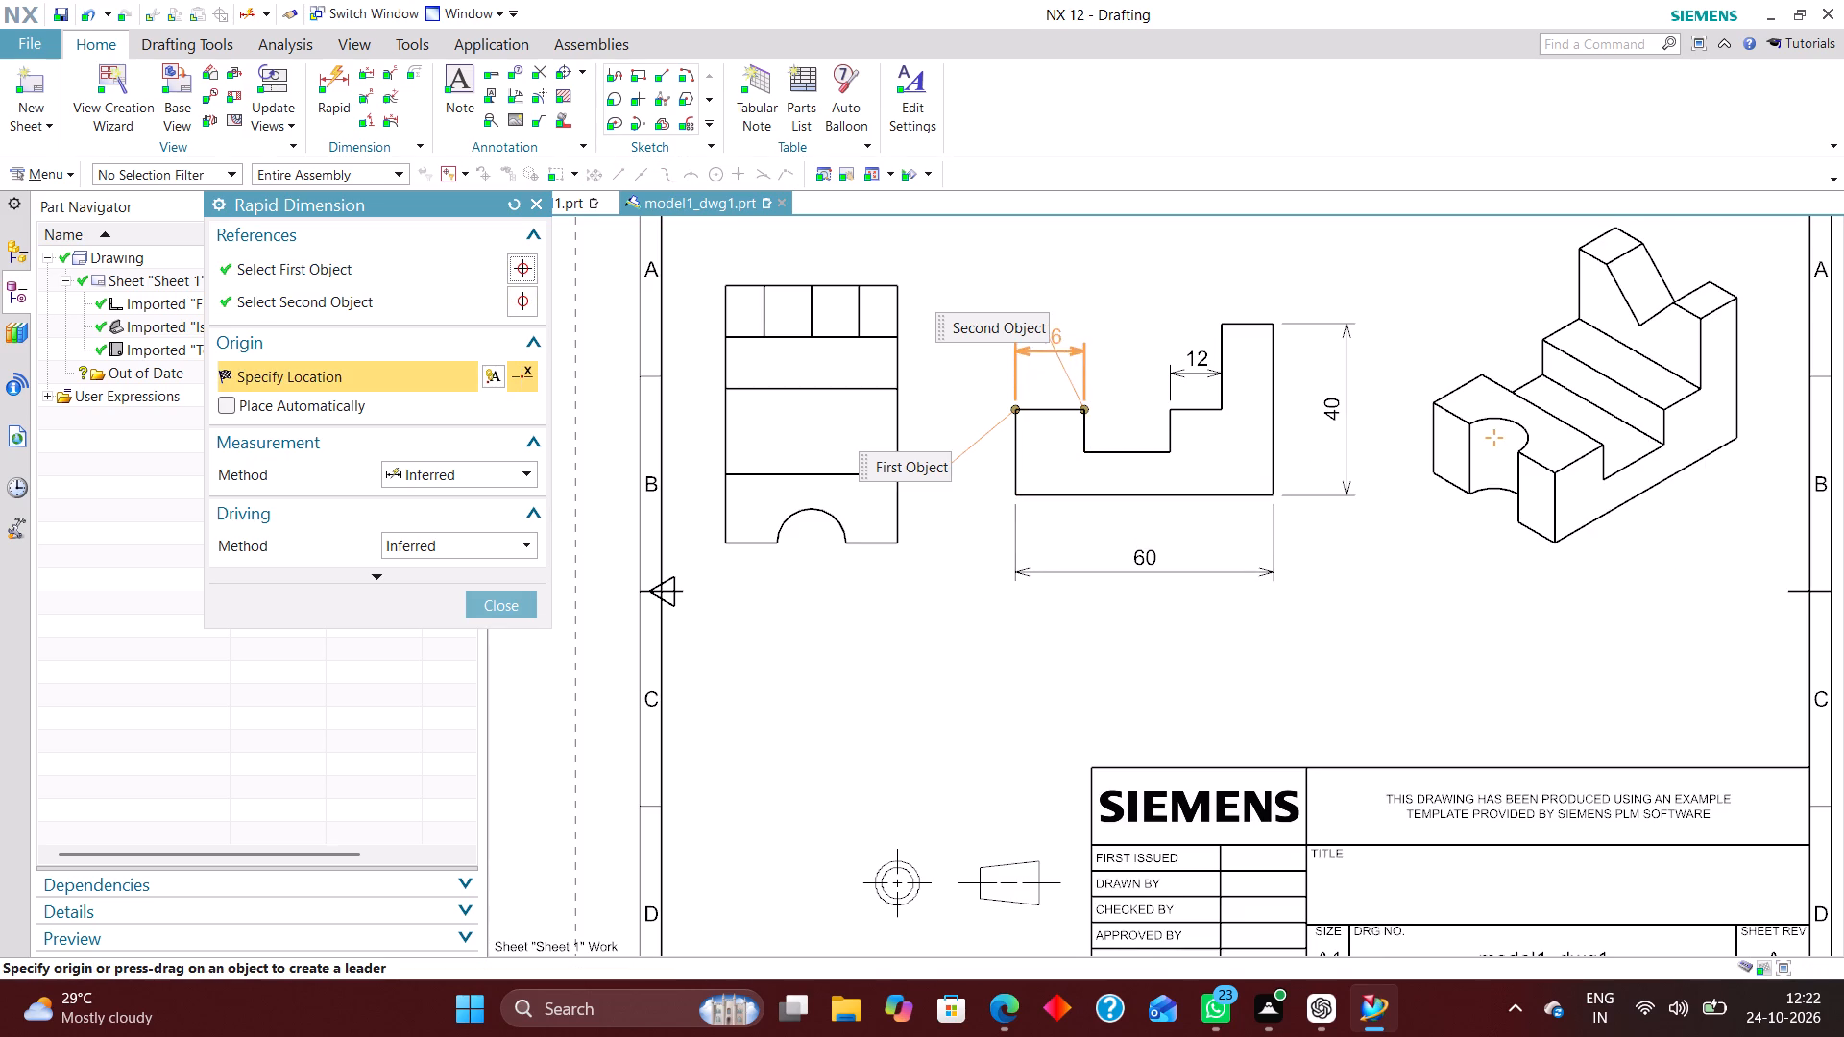
left_click(1055, 347)
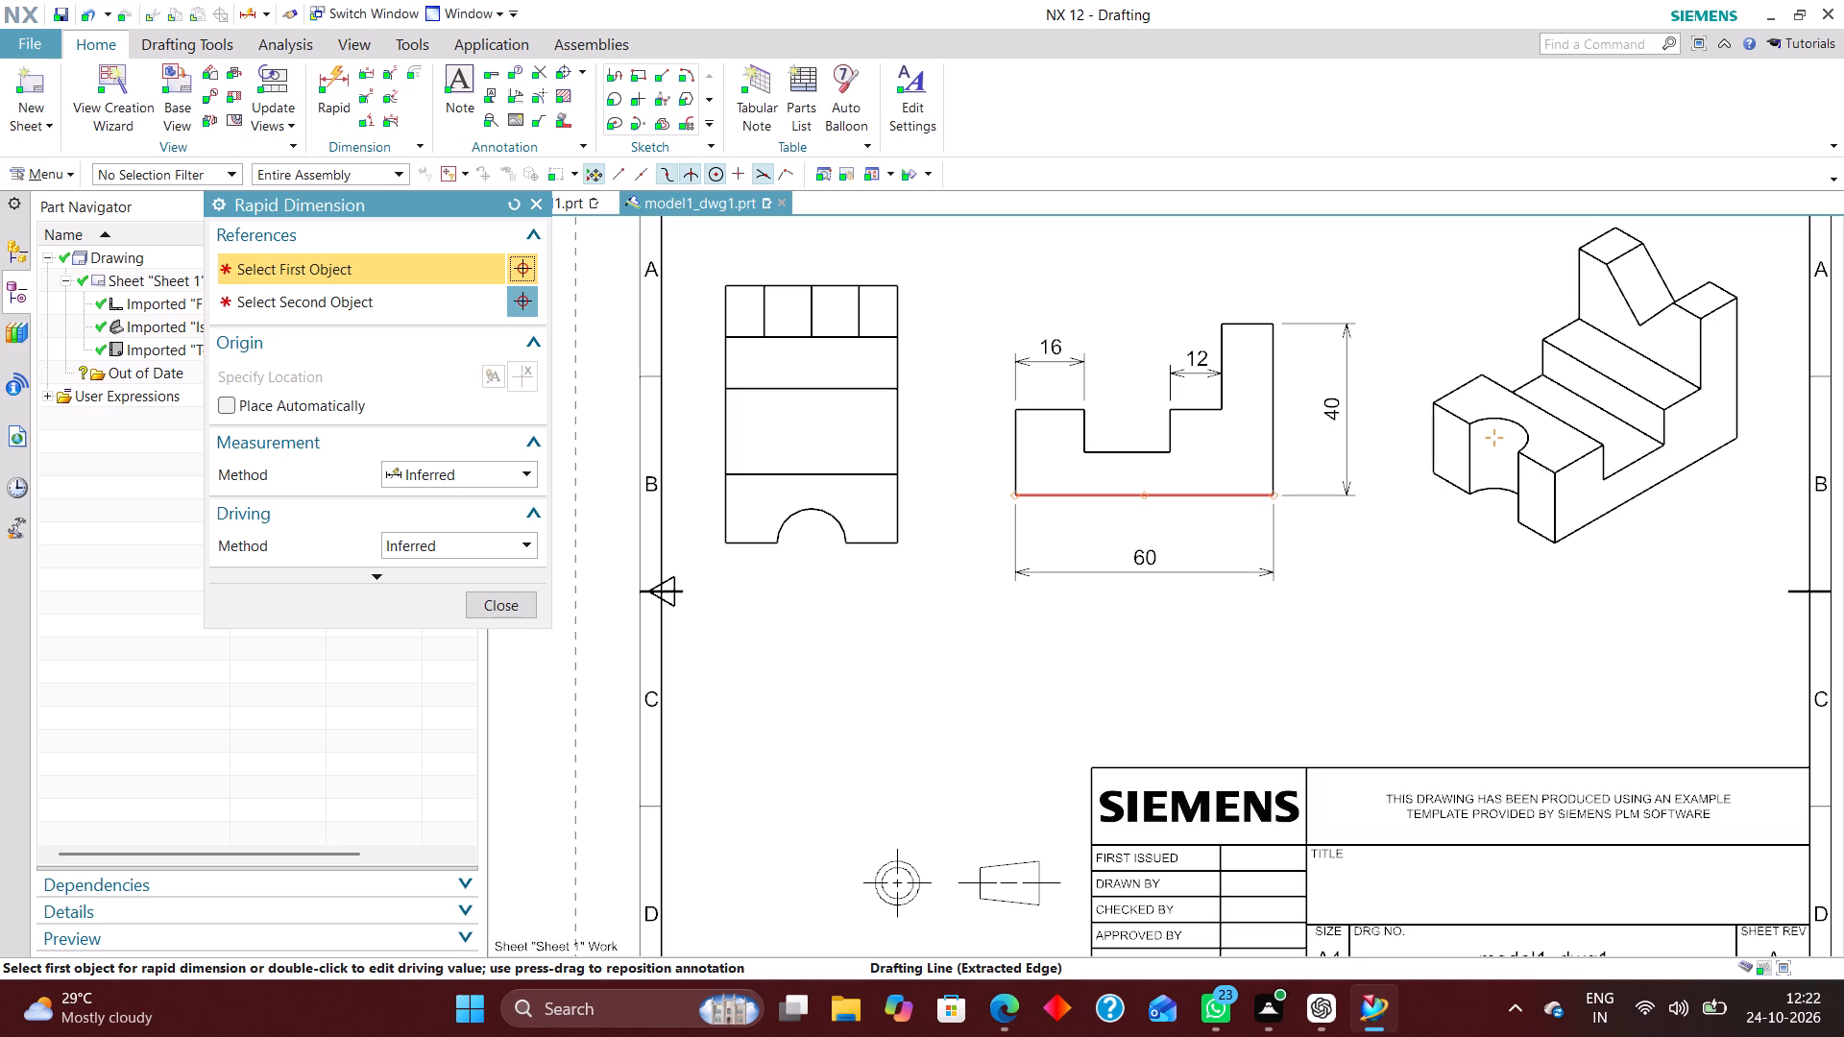
left_click(1217, 316)
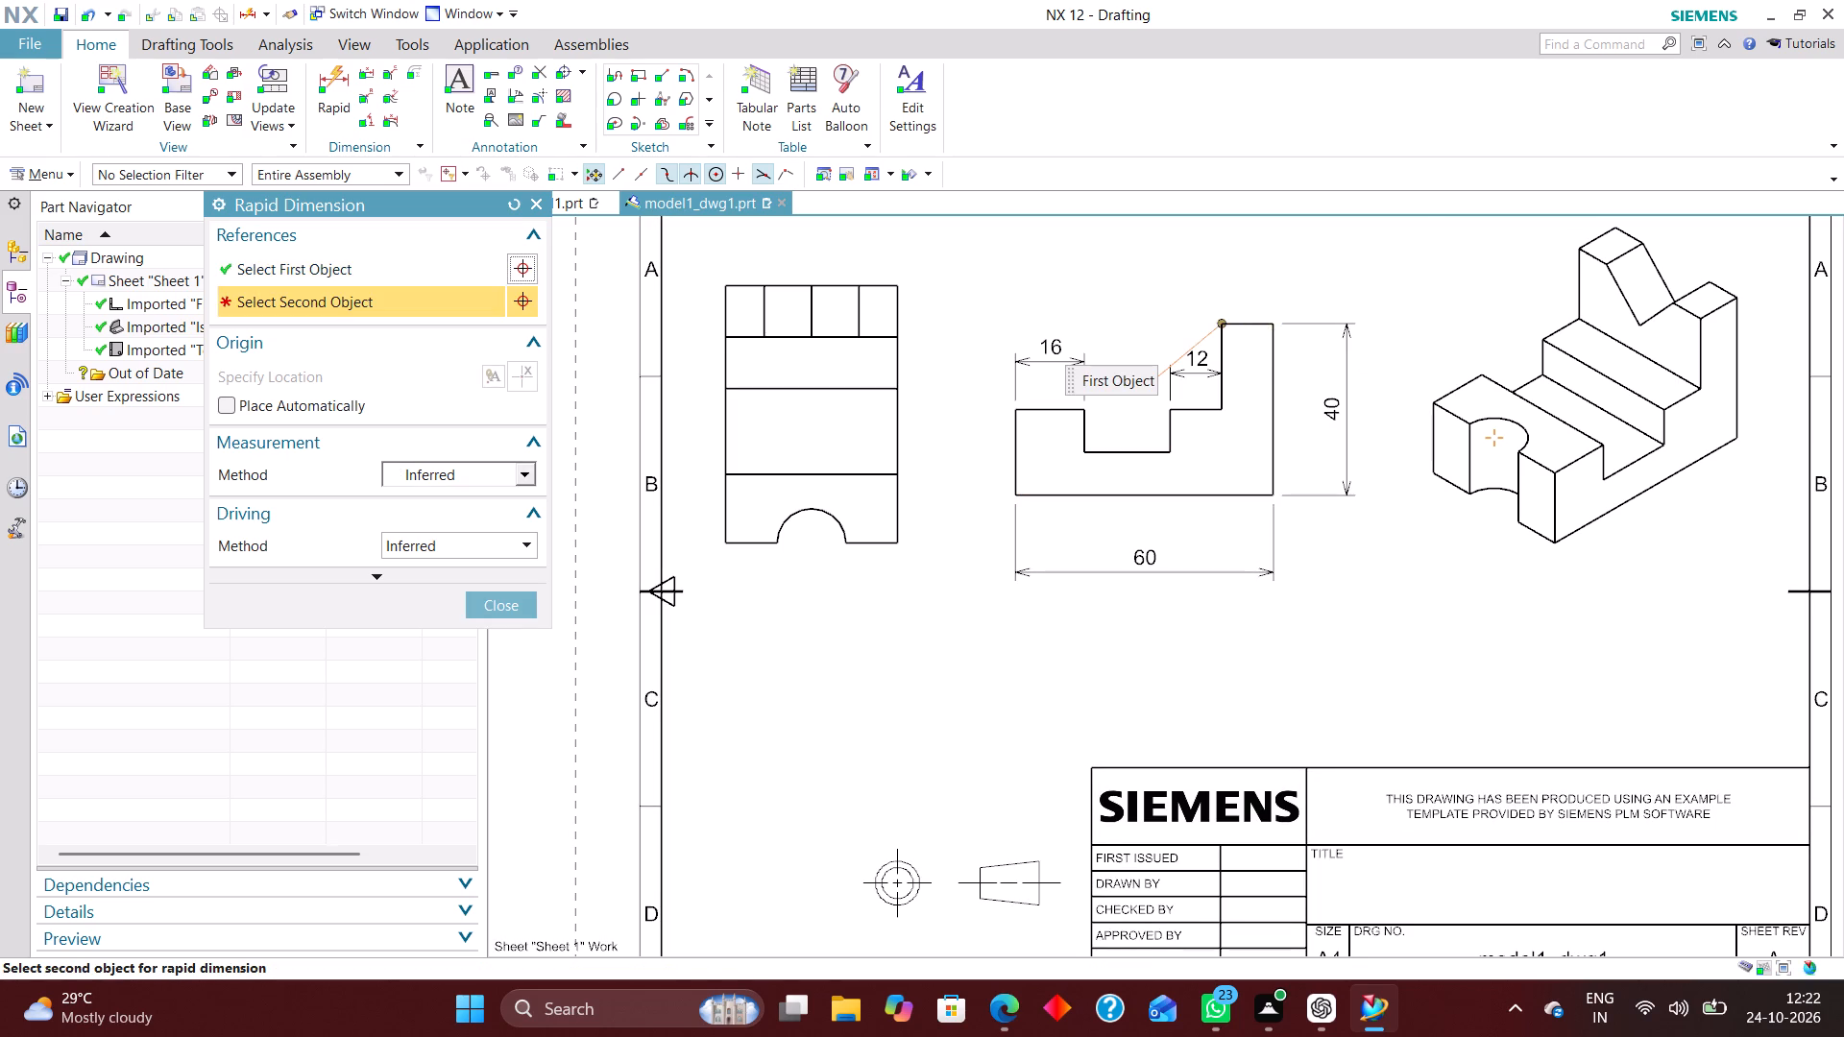
left_click(1273, 321)
left_click(1250, 260)
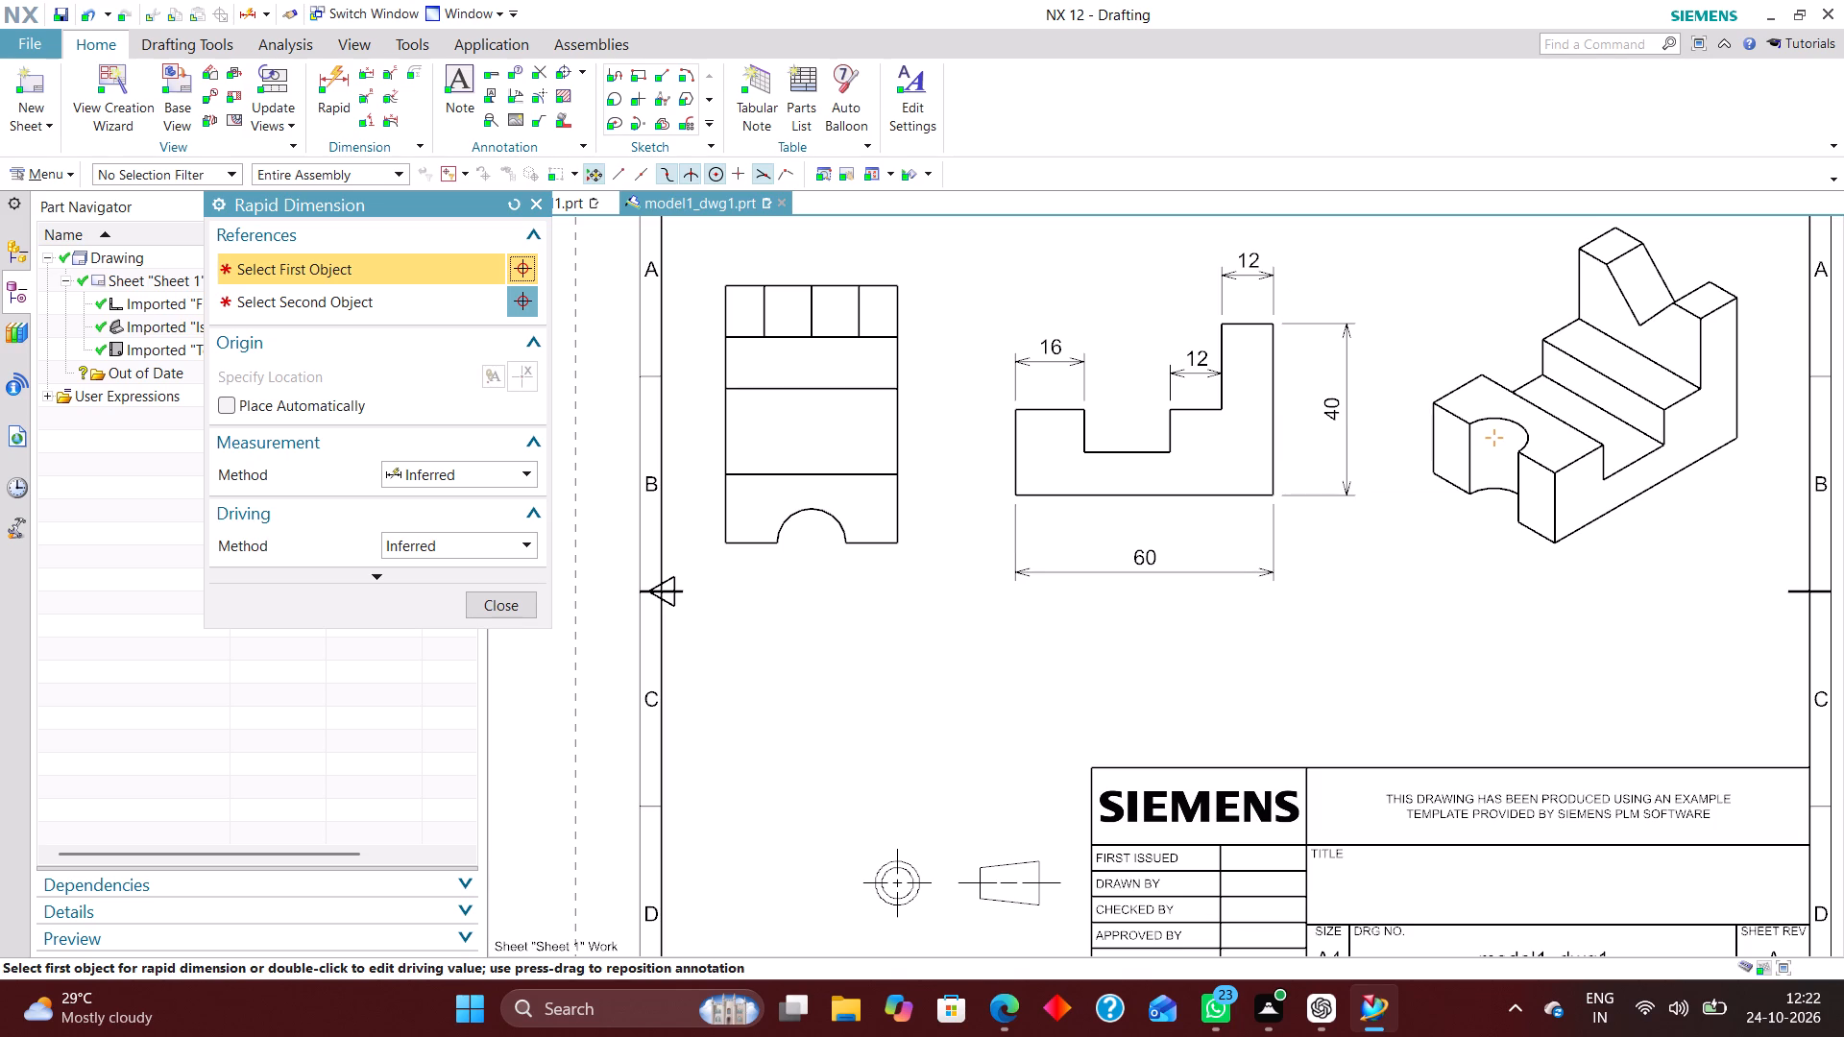
Dimension the height from the profile view's base to the slot floor, placing it beside the low end.
left_click(1087, 454)
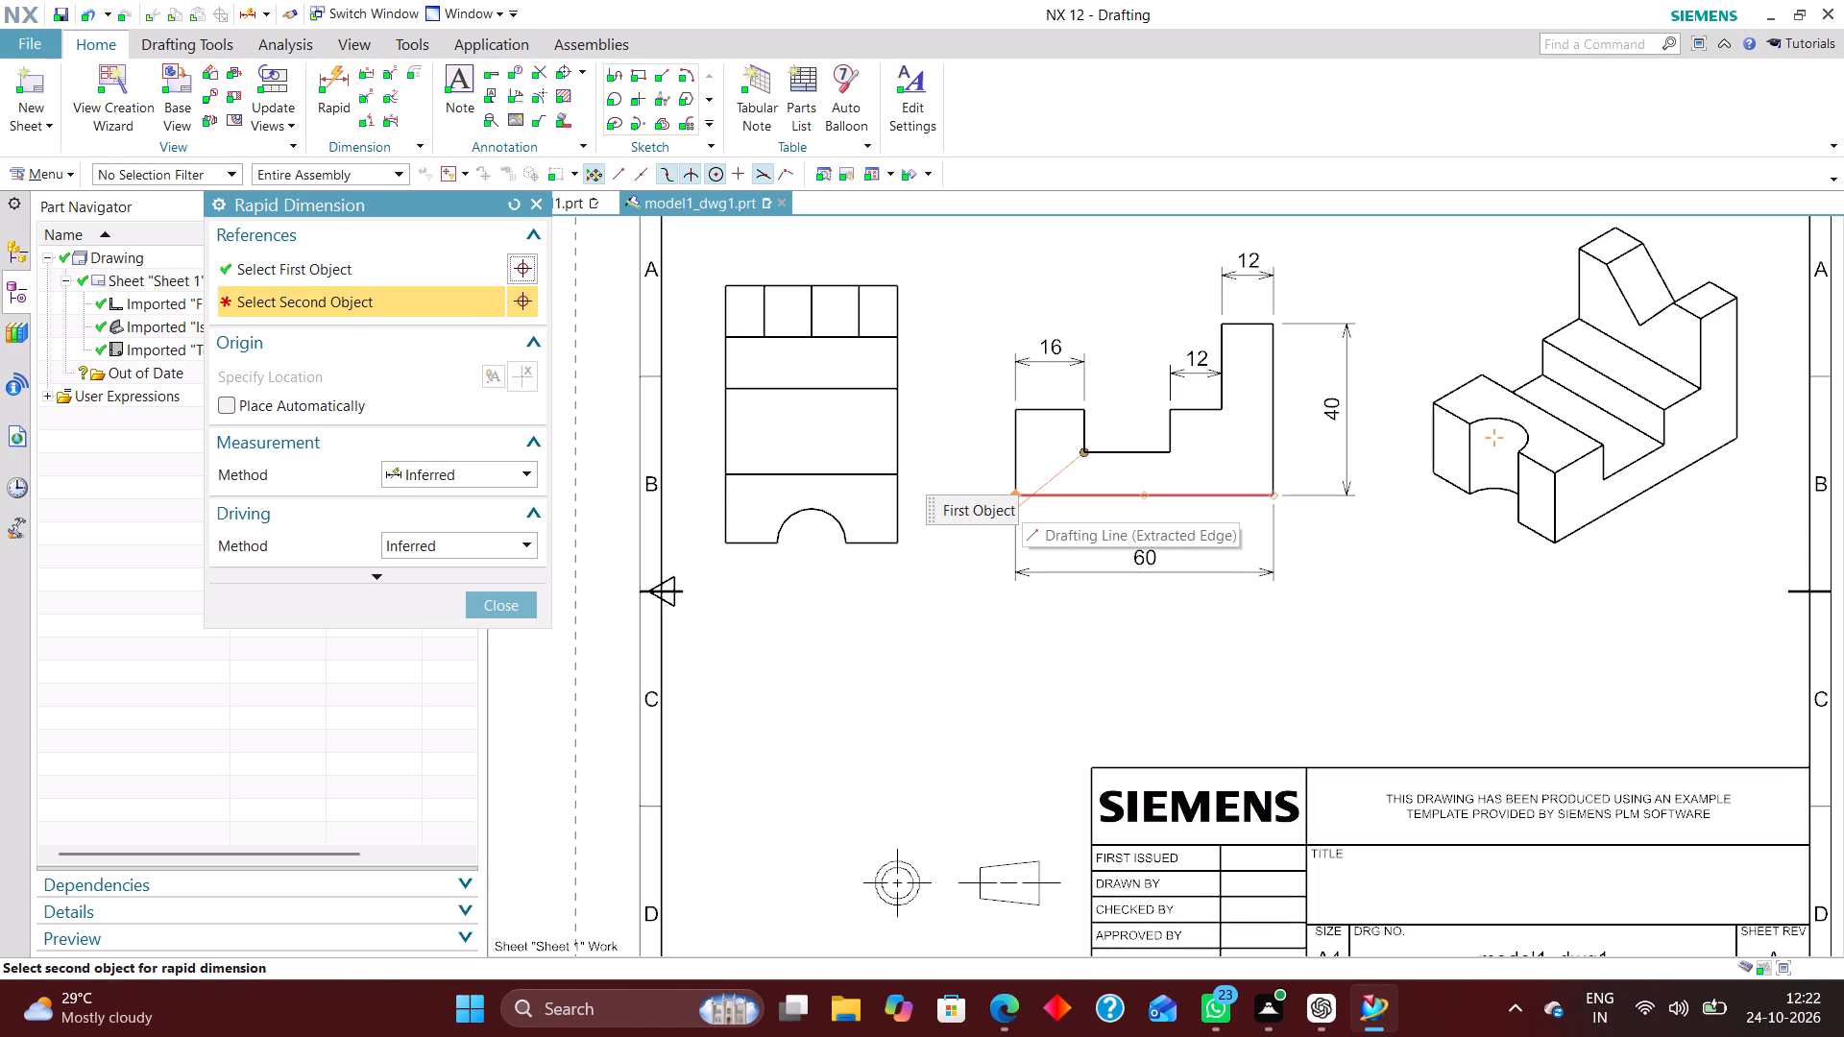
left_click(1019, 499)
left_click(965, 478)
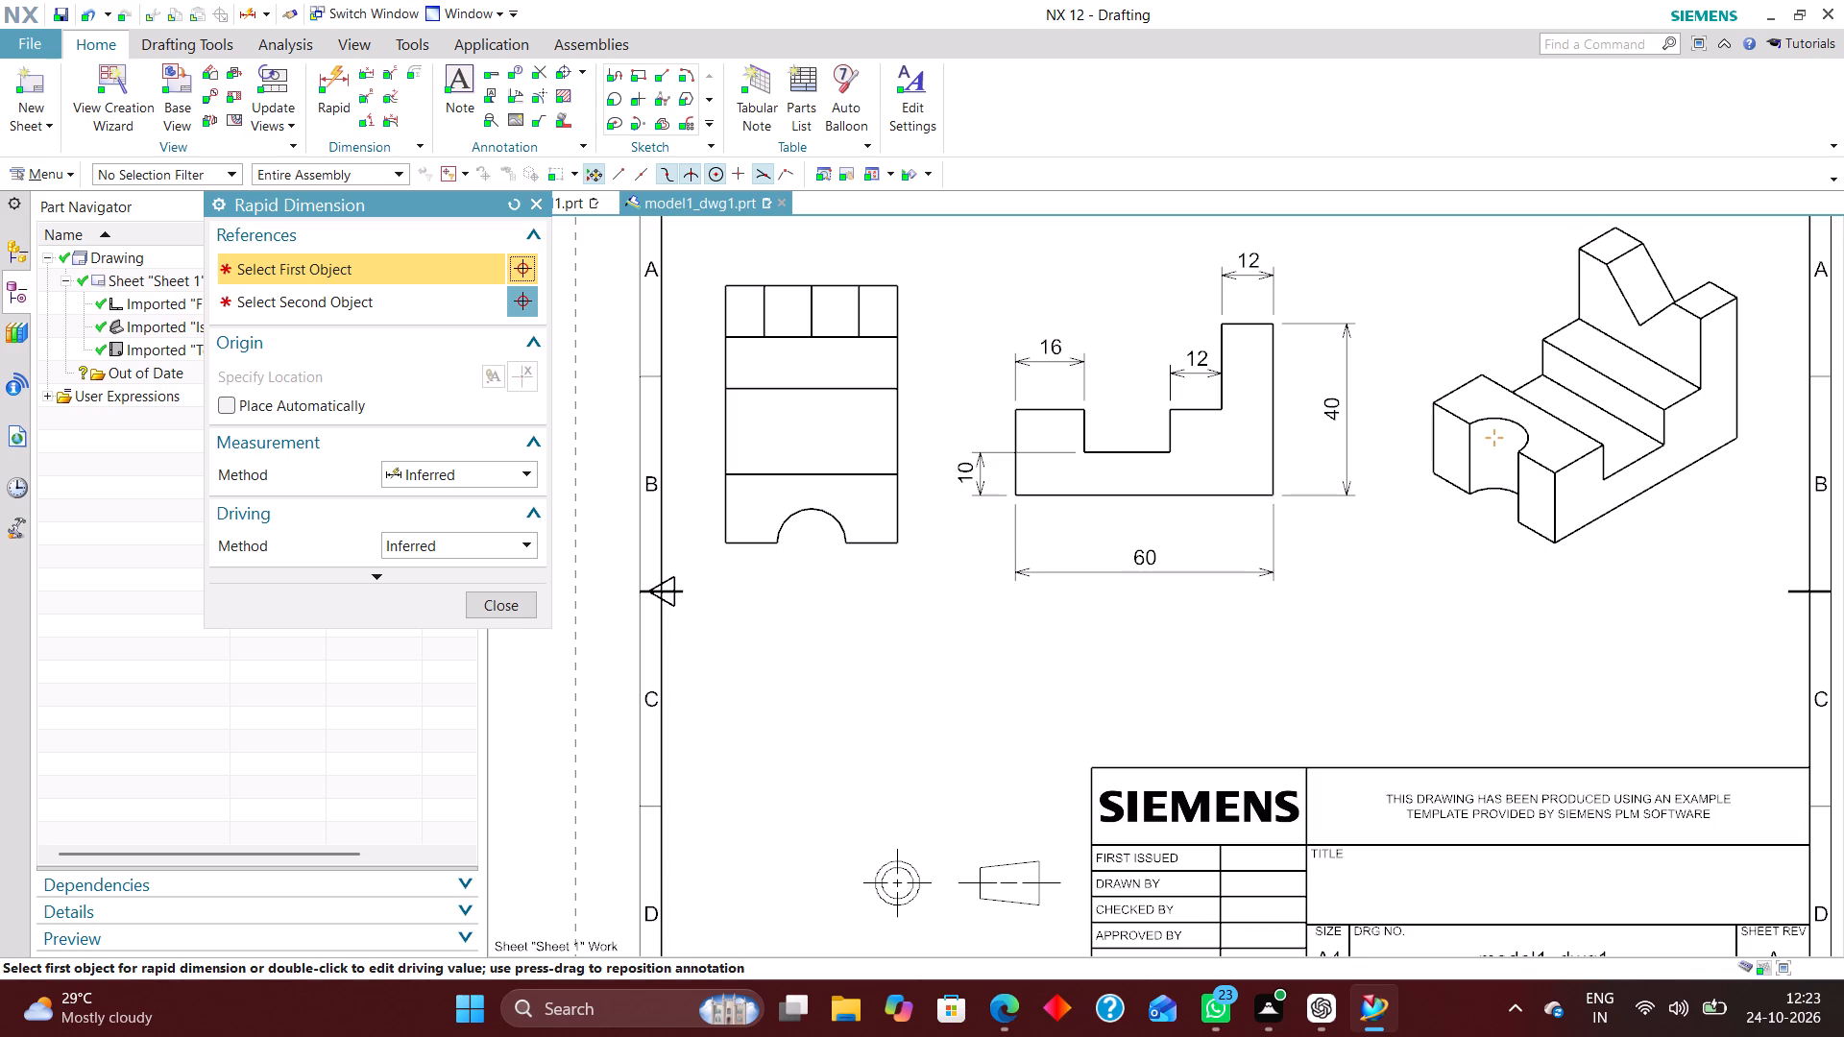
Dimension the top view's overall width, placing the dimension below the semicircular cutout.
scroll(923, 481, "down", 2)
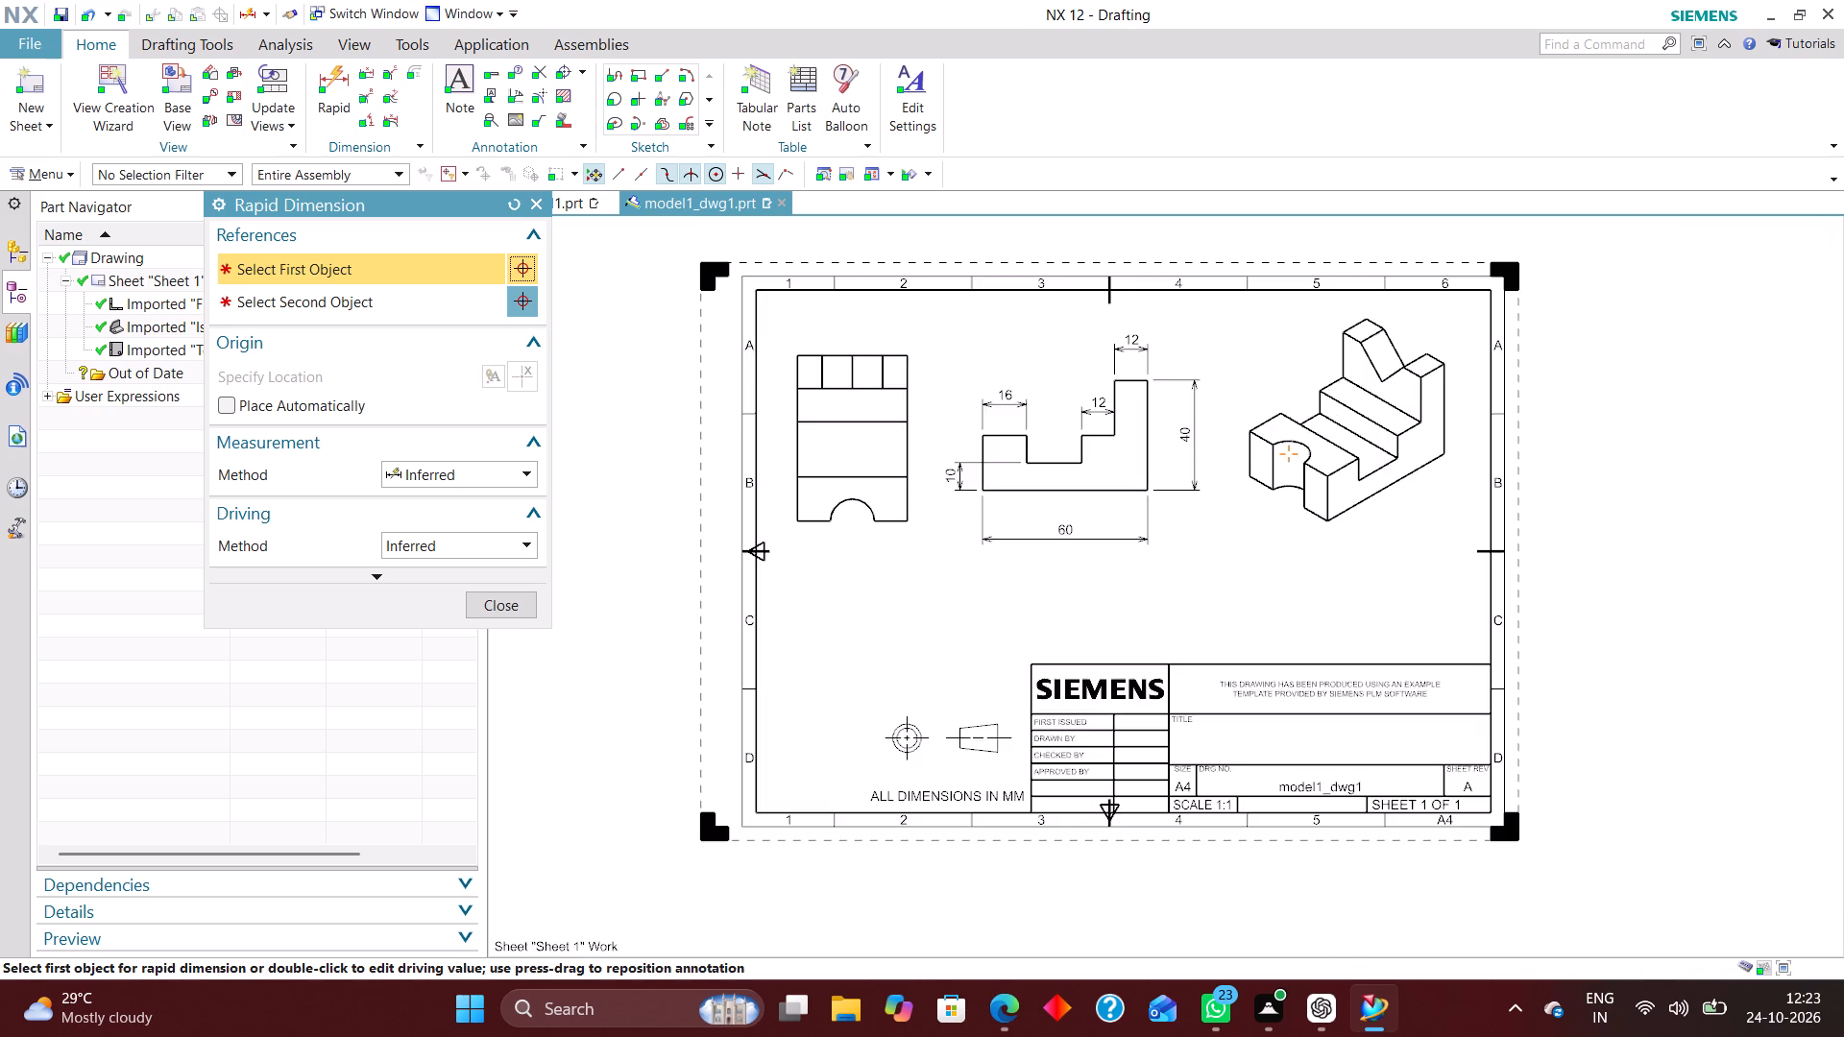
scroll(834, 533, "up", 2)
left_click(772, 513)
left_click(941, 509)
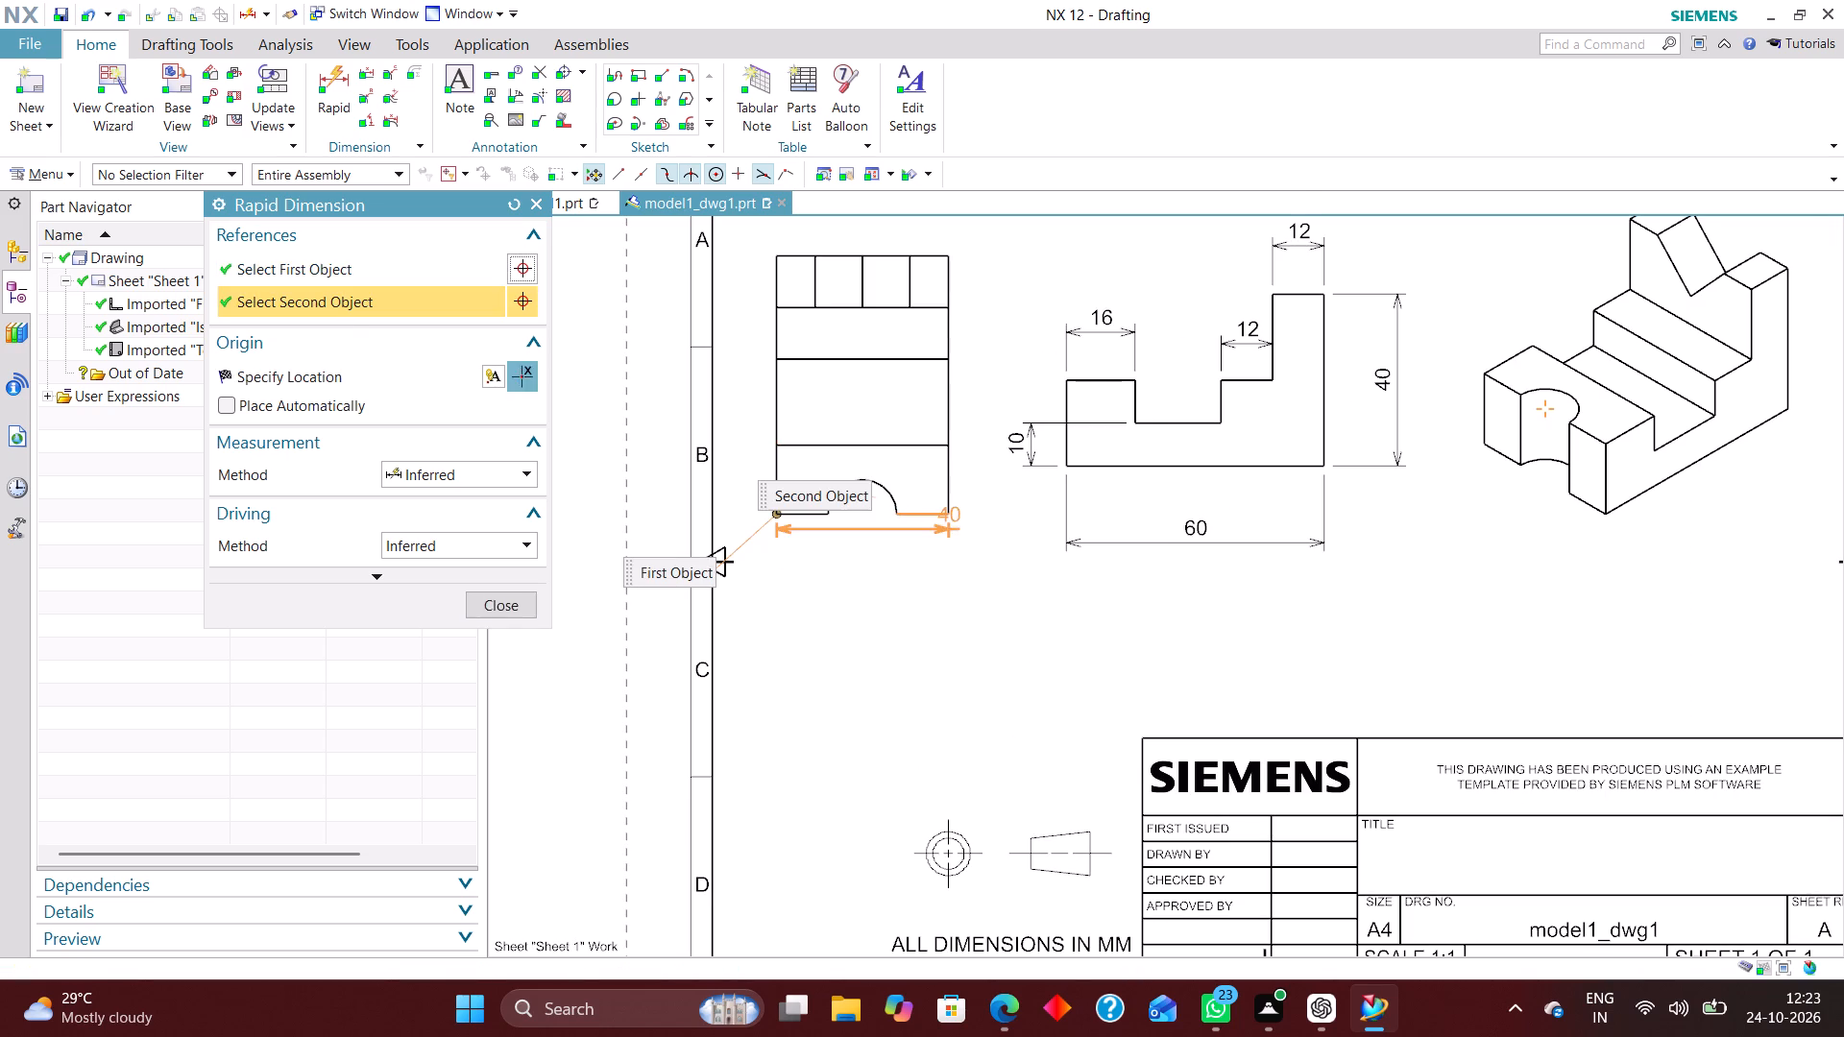
left_click(861, 598)
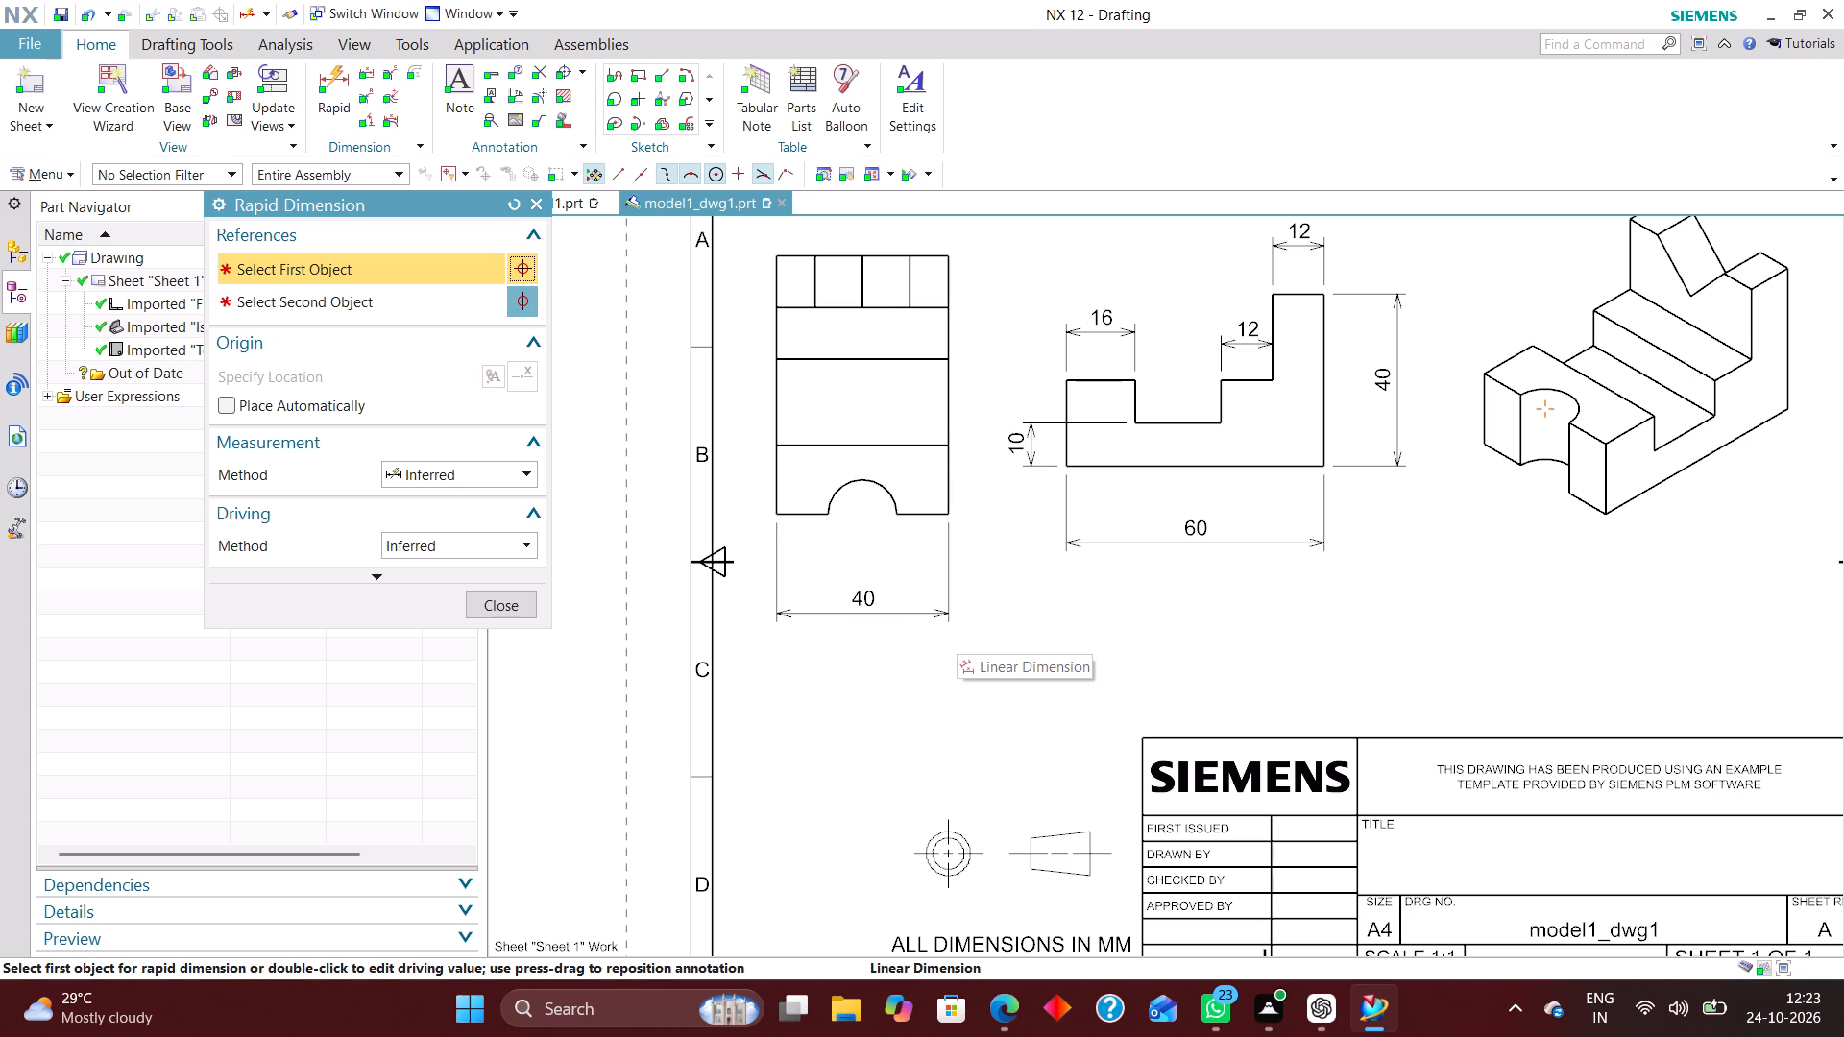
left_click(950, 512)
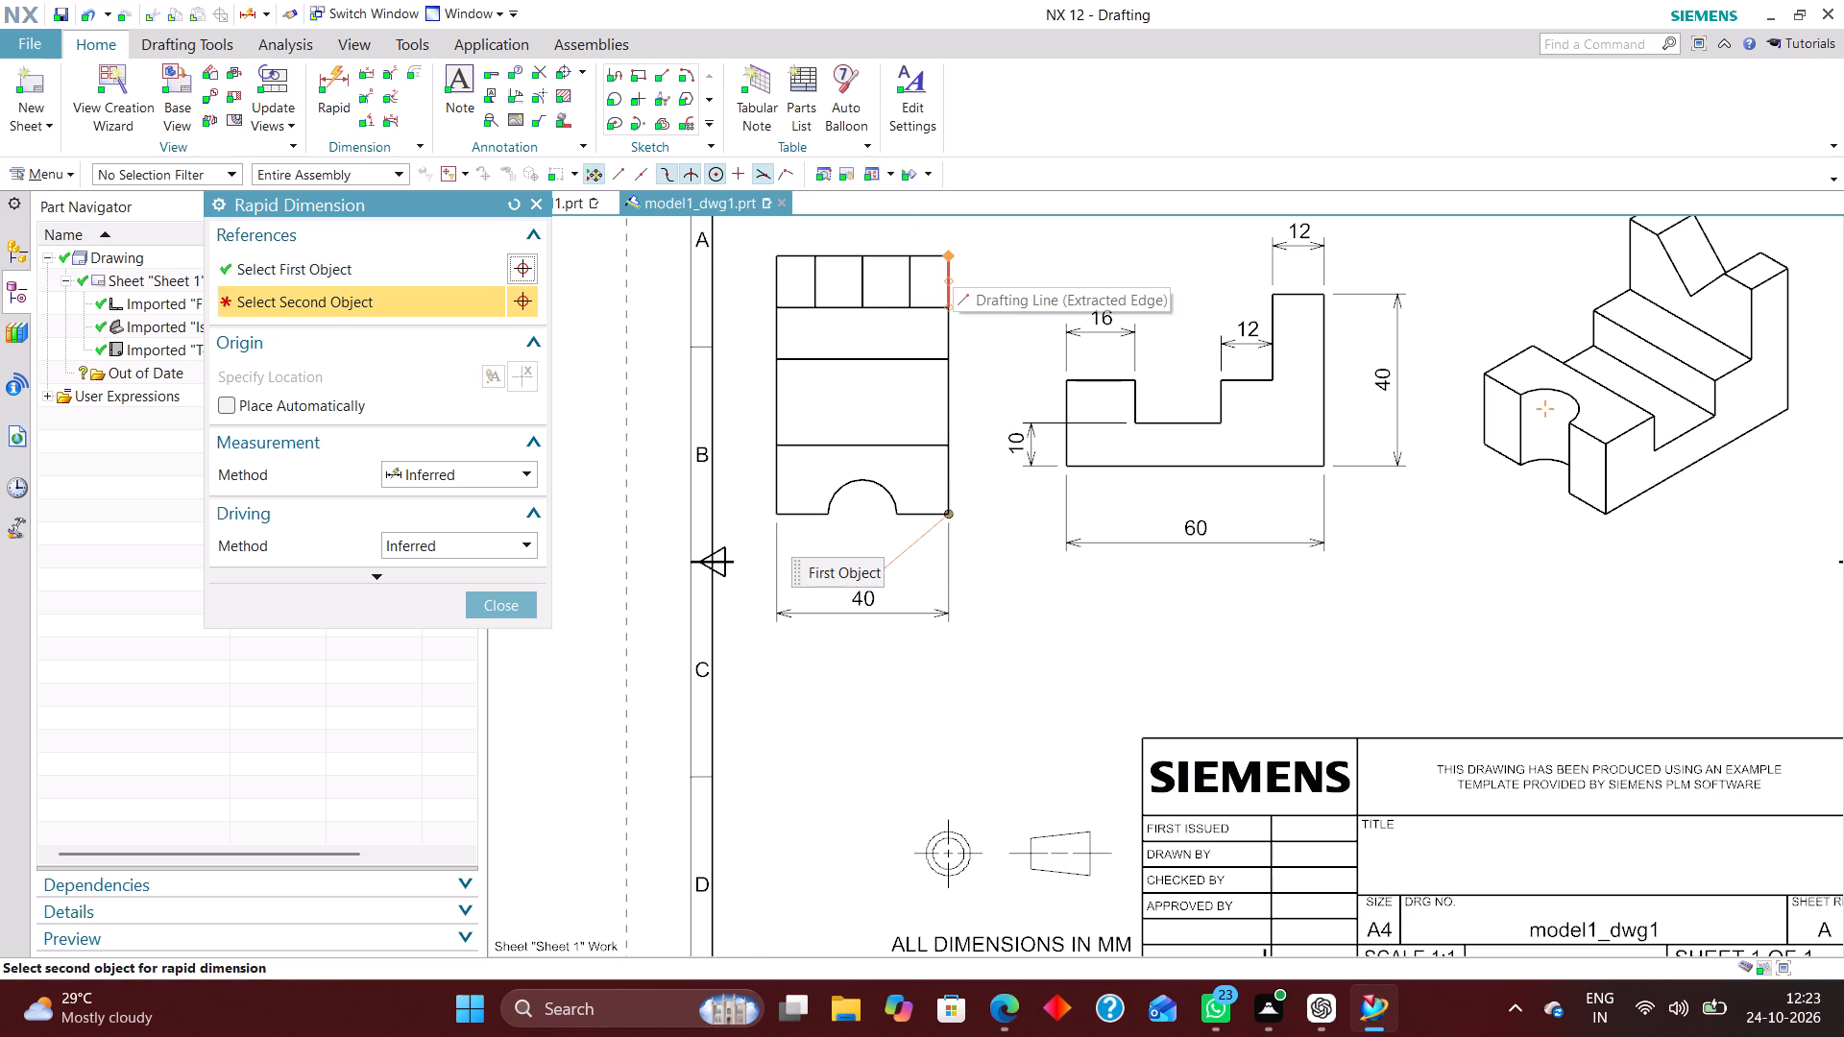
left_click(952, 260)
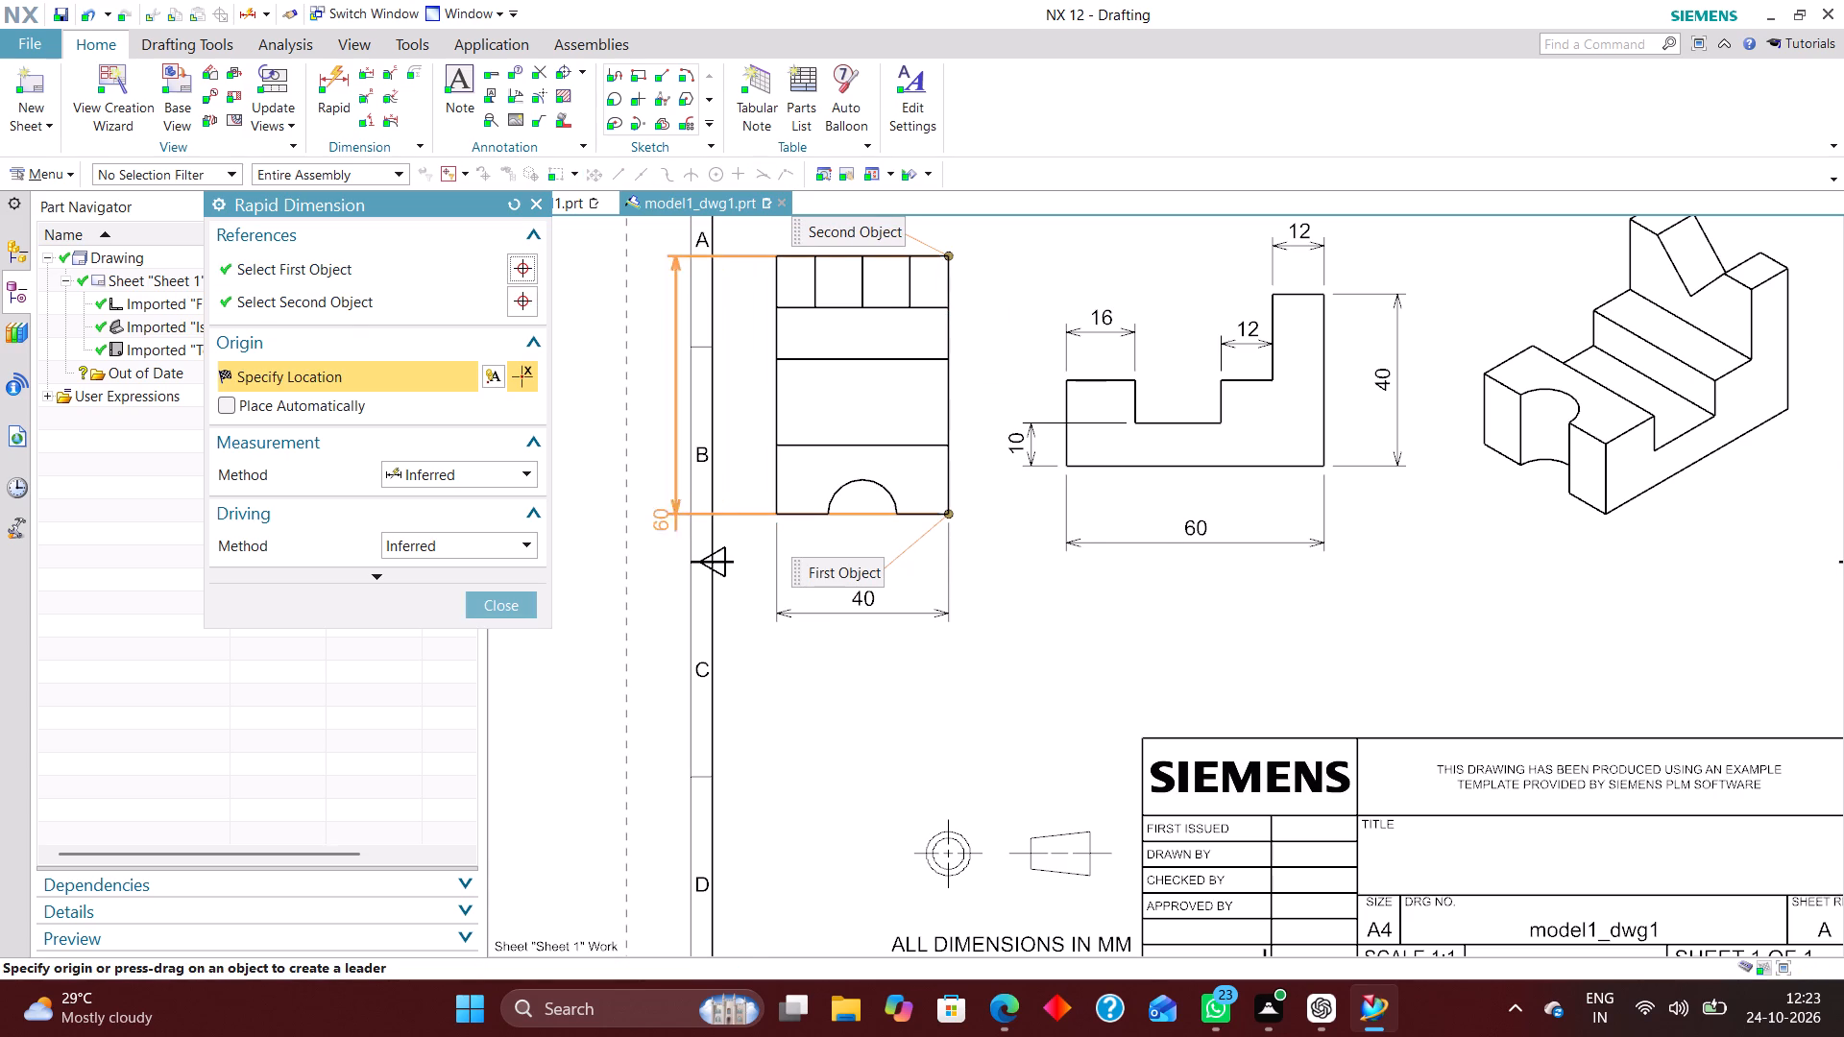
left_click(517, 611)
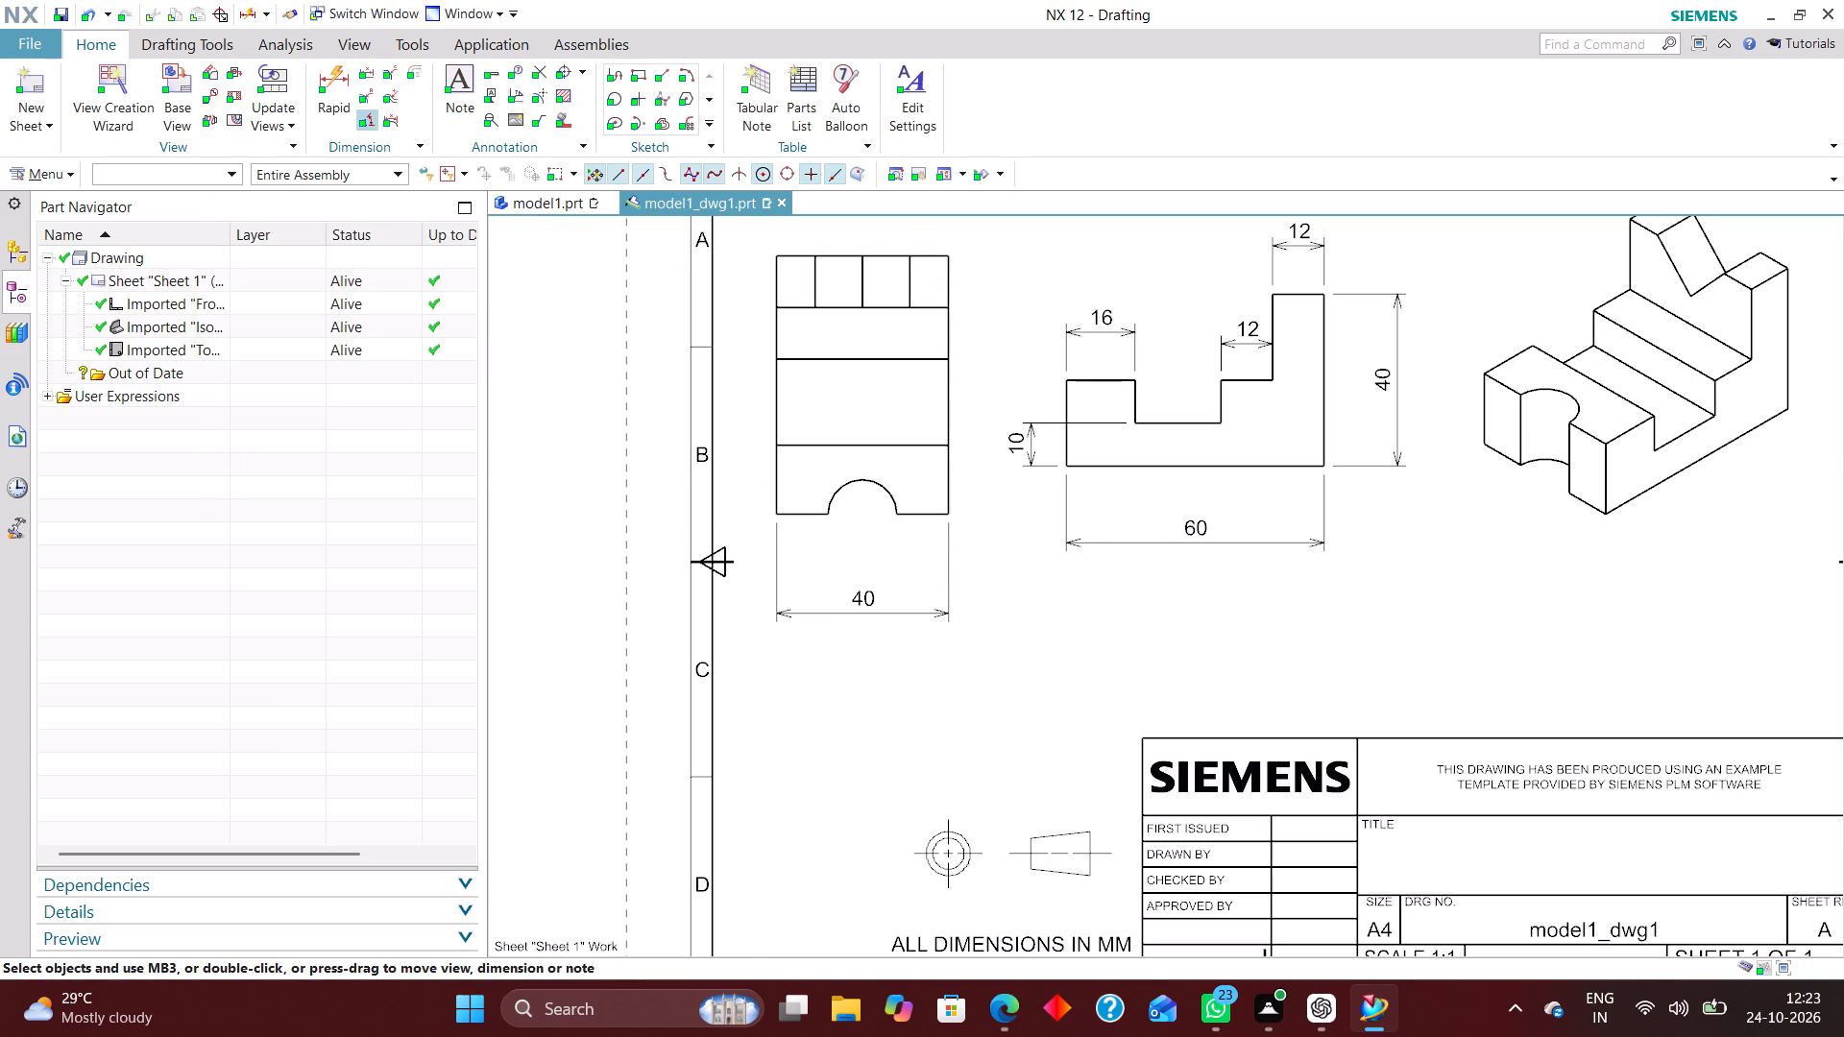
Add a rapid dimension above the top view for the V-groove's width between its two outer edge lines.
left_click(331, 71)
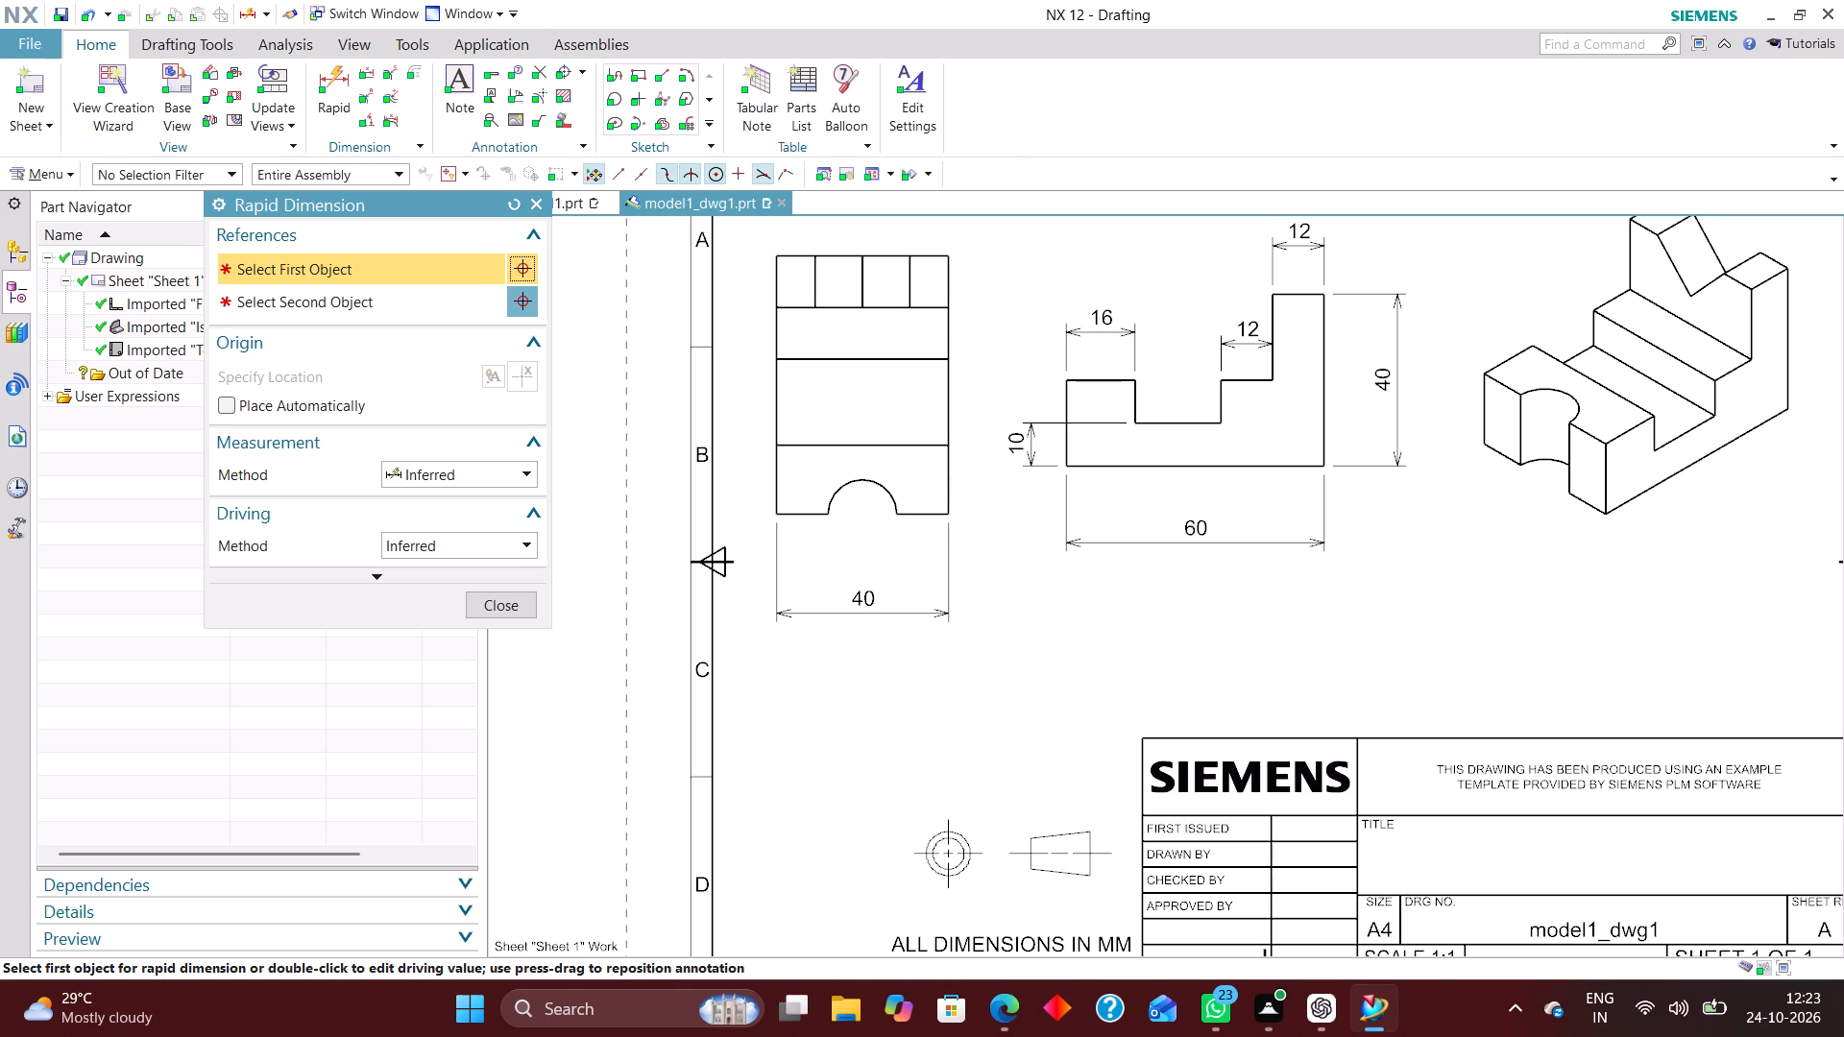
scroll(1059, 705, "down", 2)
scroll(902, 423, "up", 6)
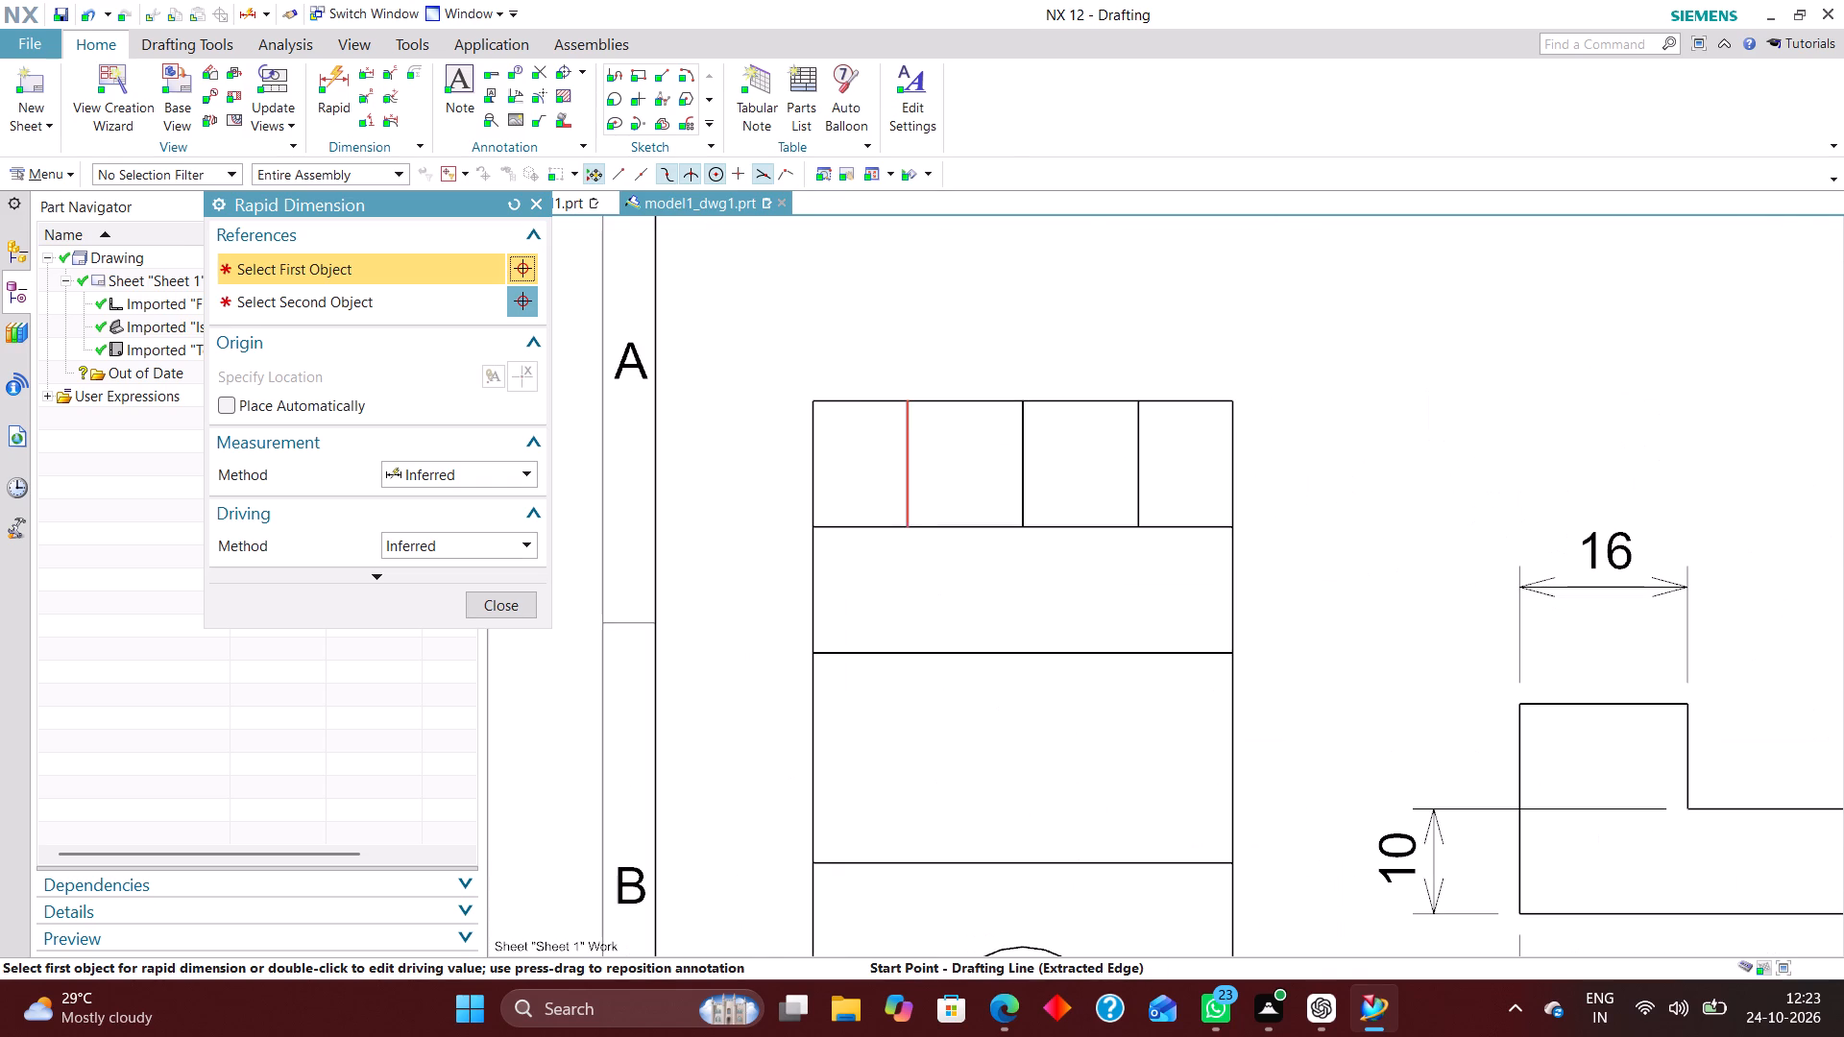
left_click(903, 400)
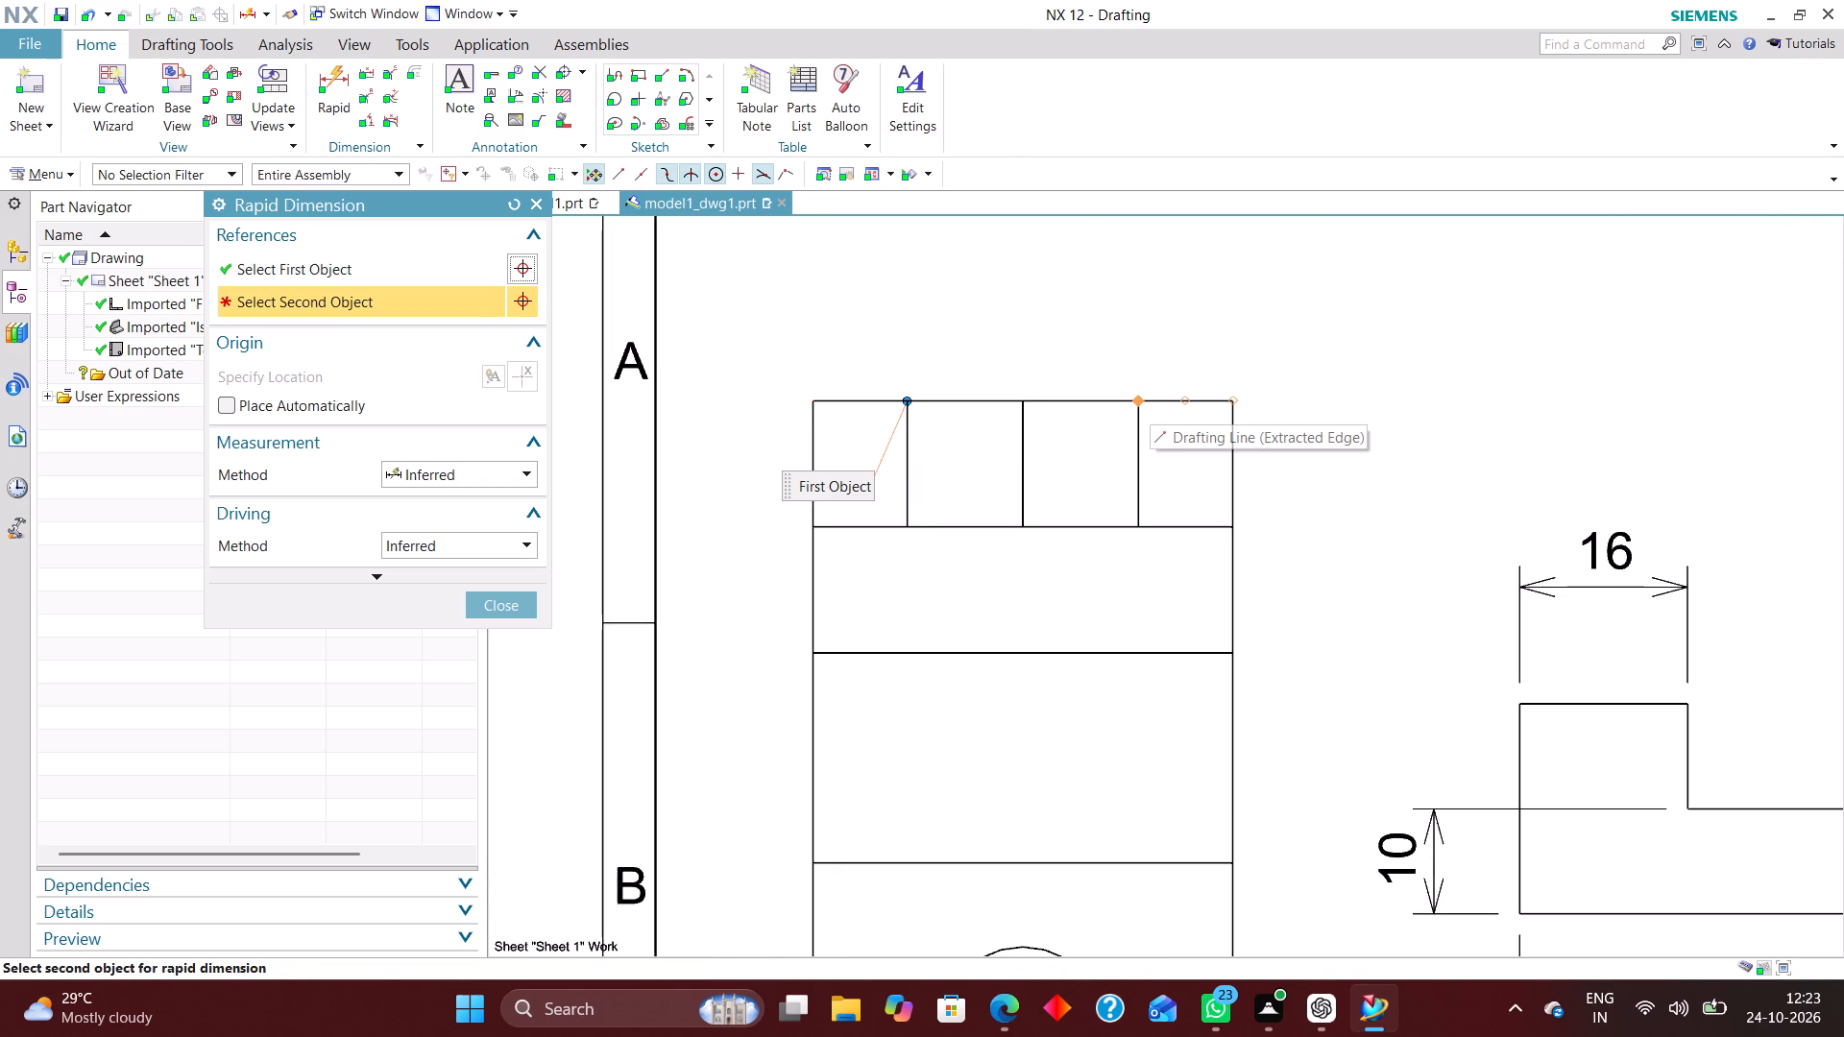
left_click(1138, 399)
left_click(1003, 268)
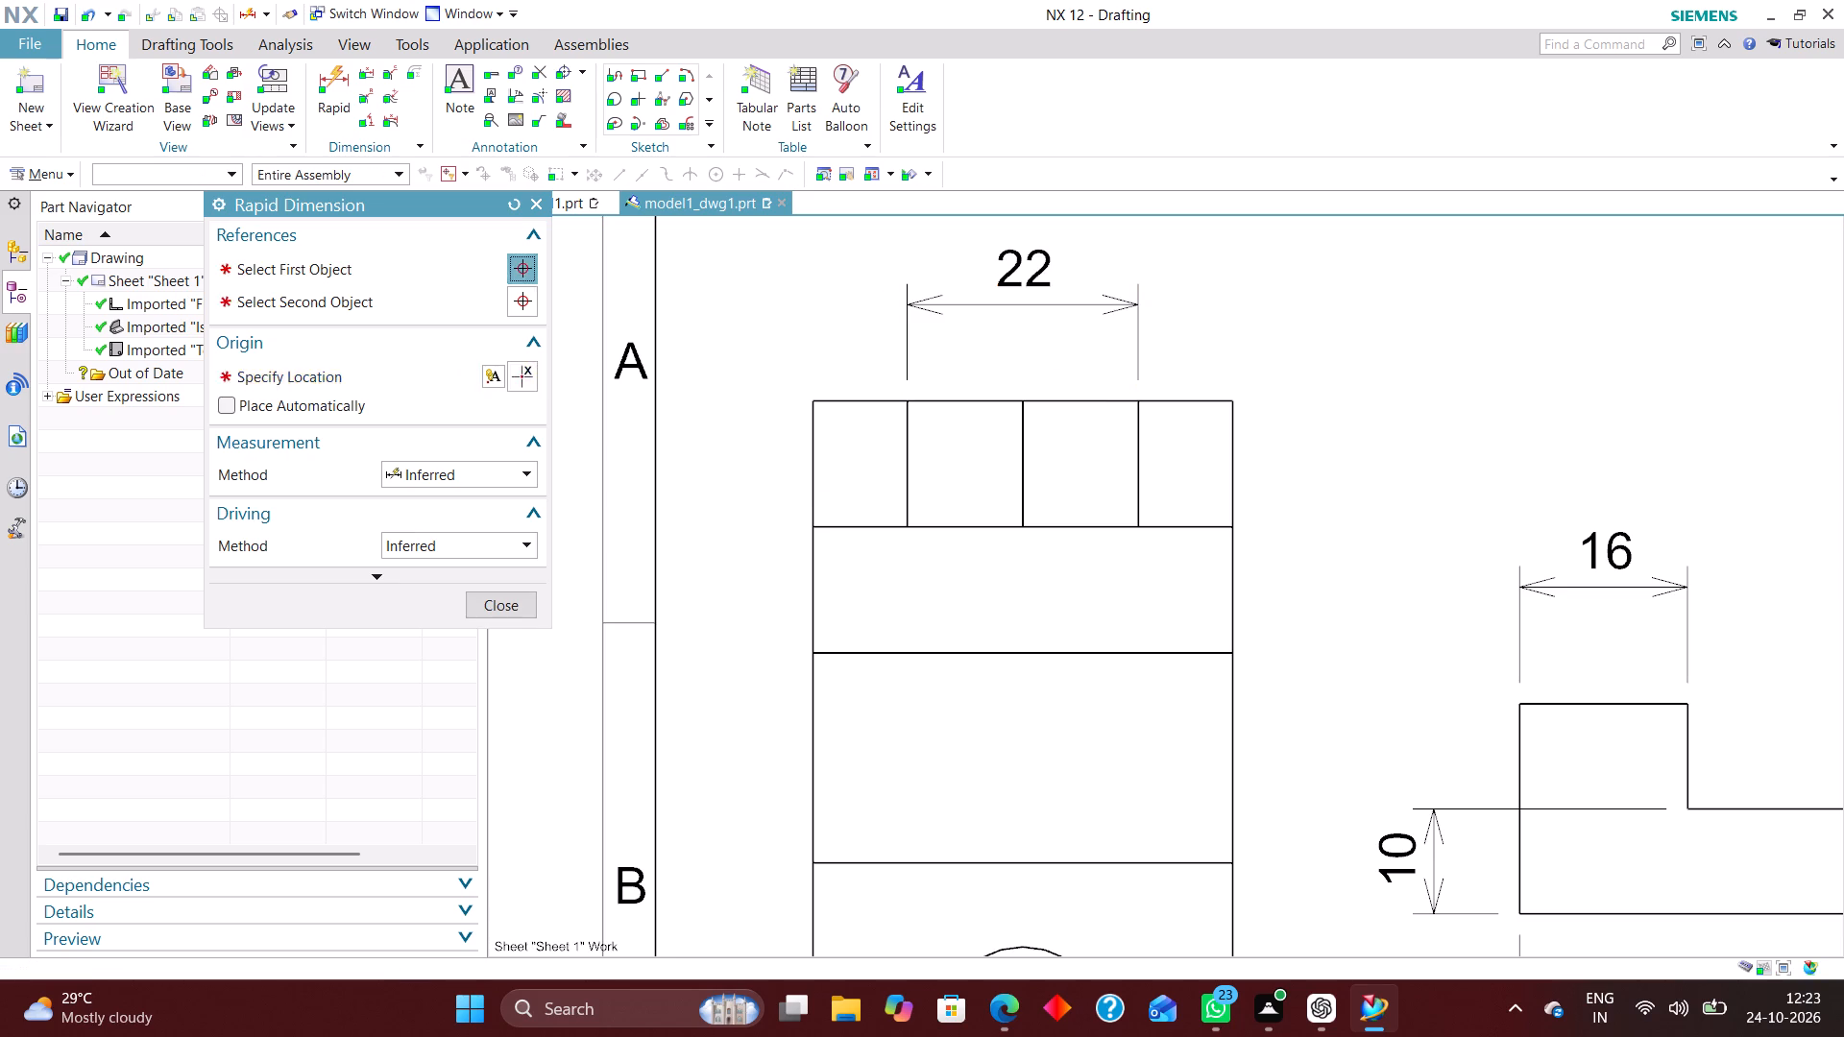
scroll(899, 316, "down", 3)
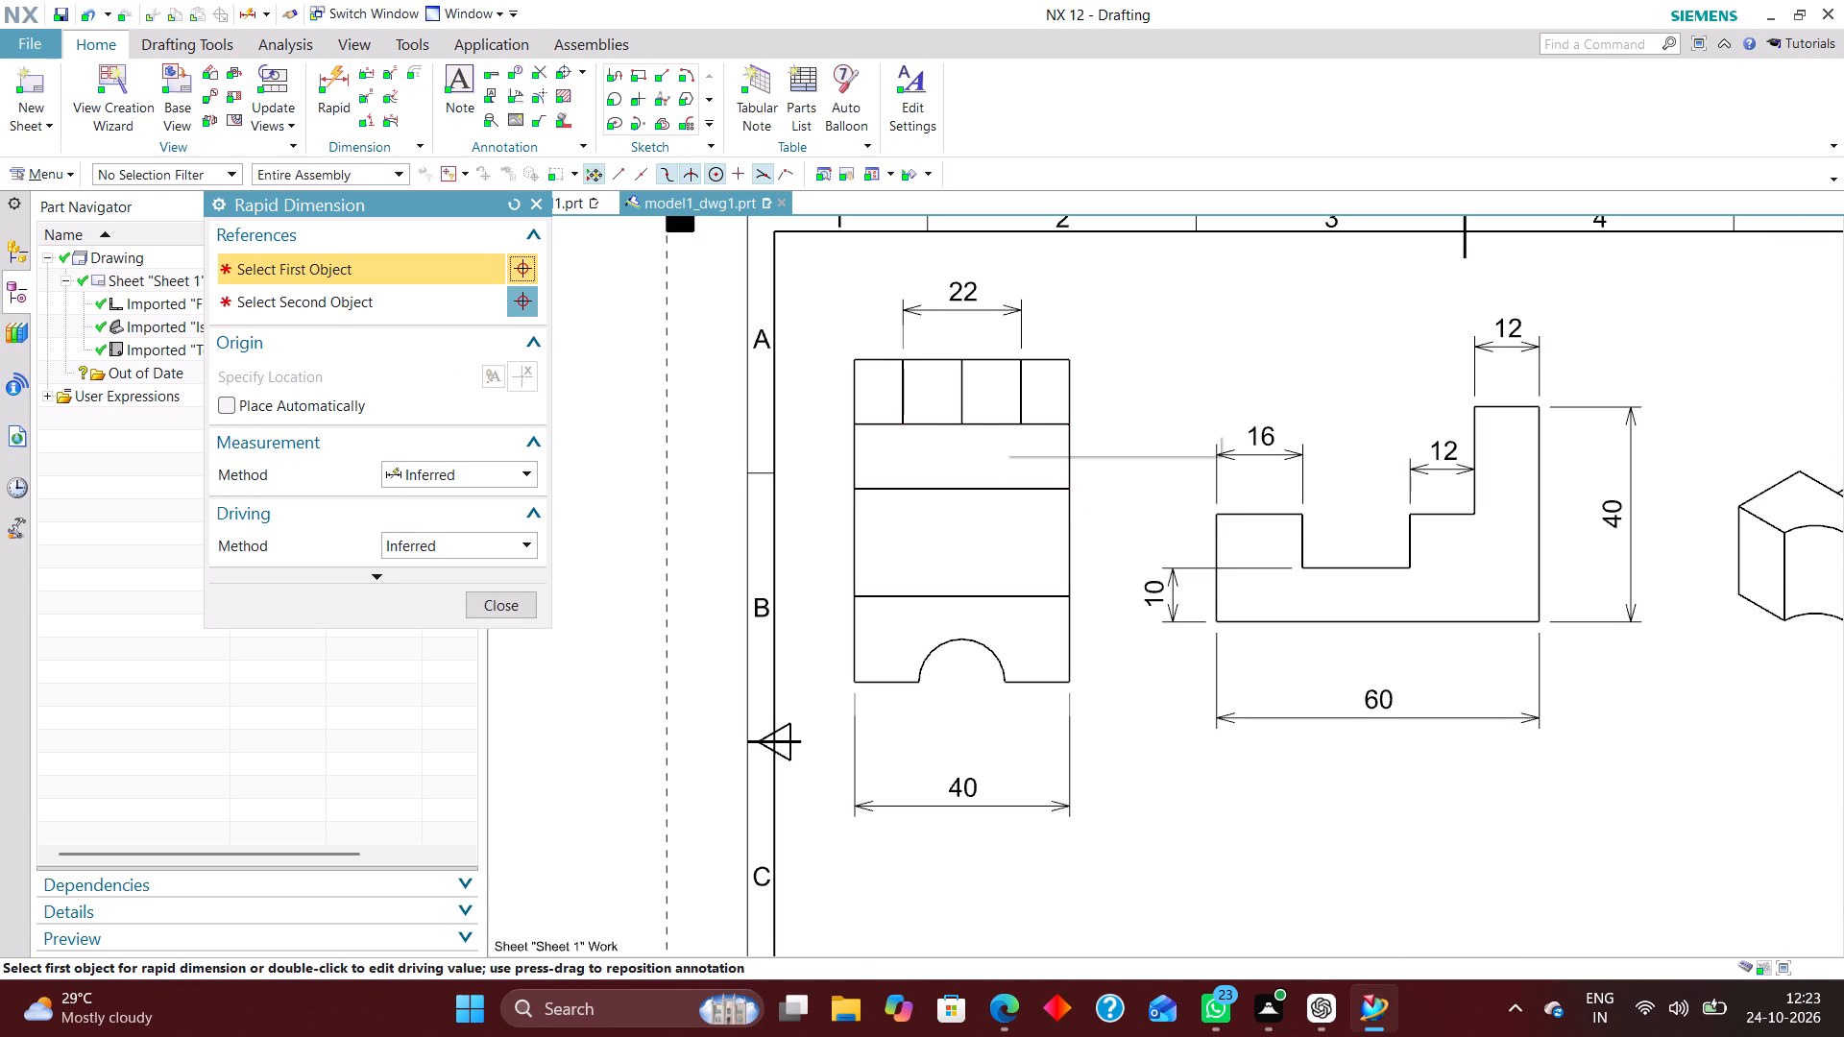
scroll(948, 417, "down", 2)
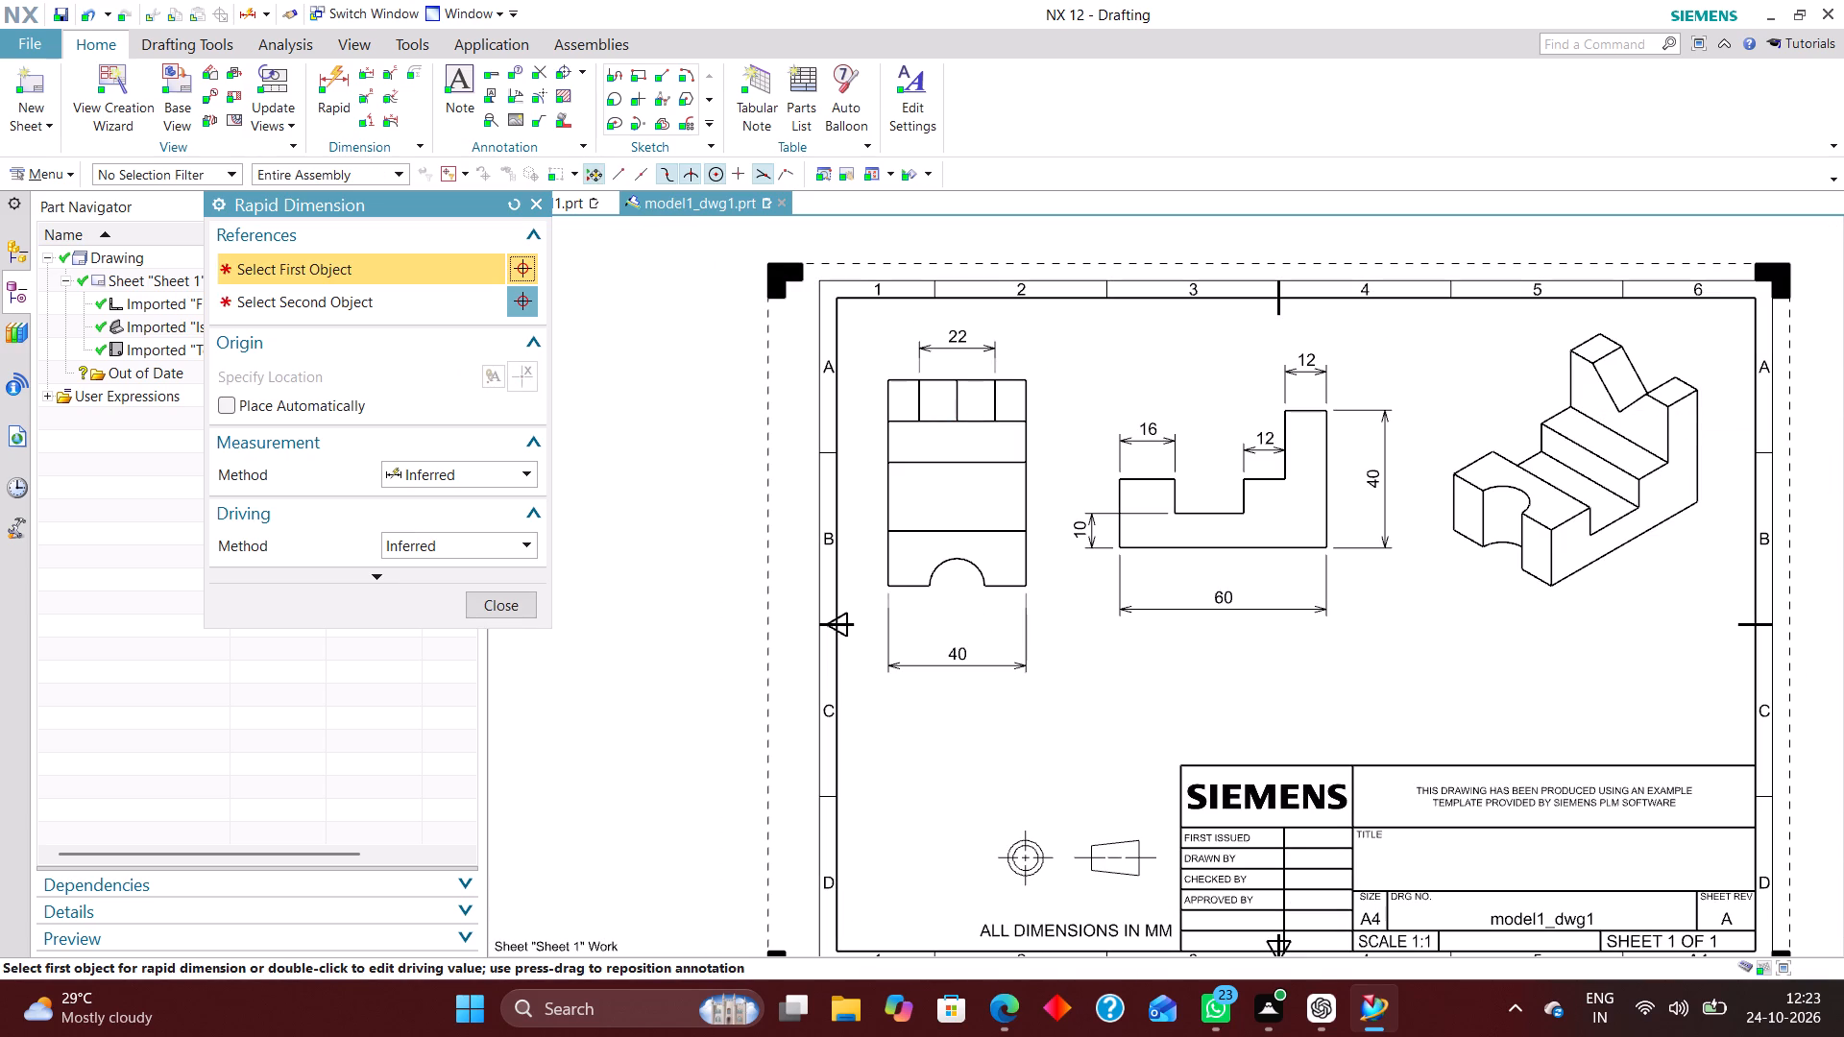
left_click(498, 606)
Add a Front base view at 1:1 scale beneath the top view, showing the V-groove.
scroll(855, 376, "down", 5)
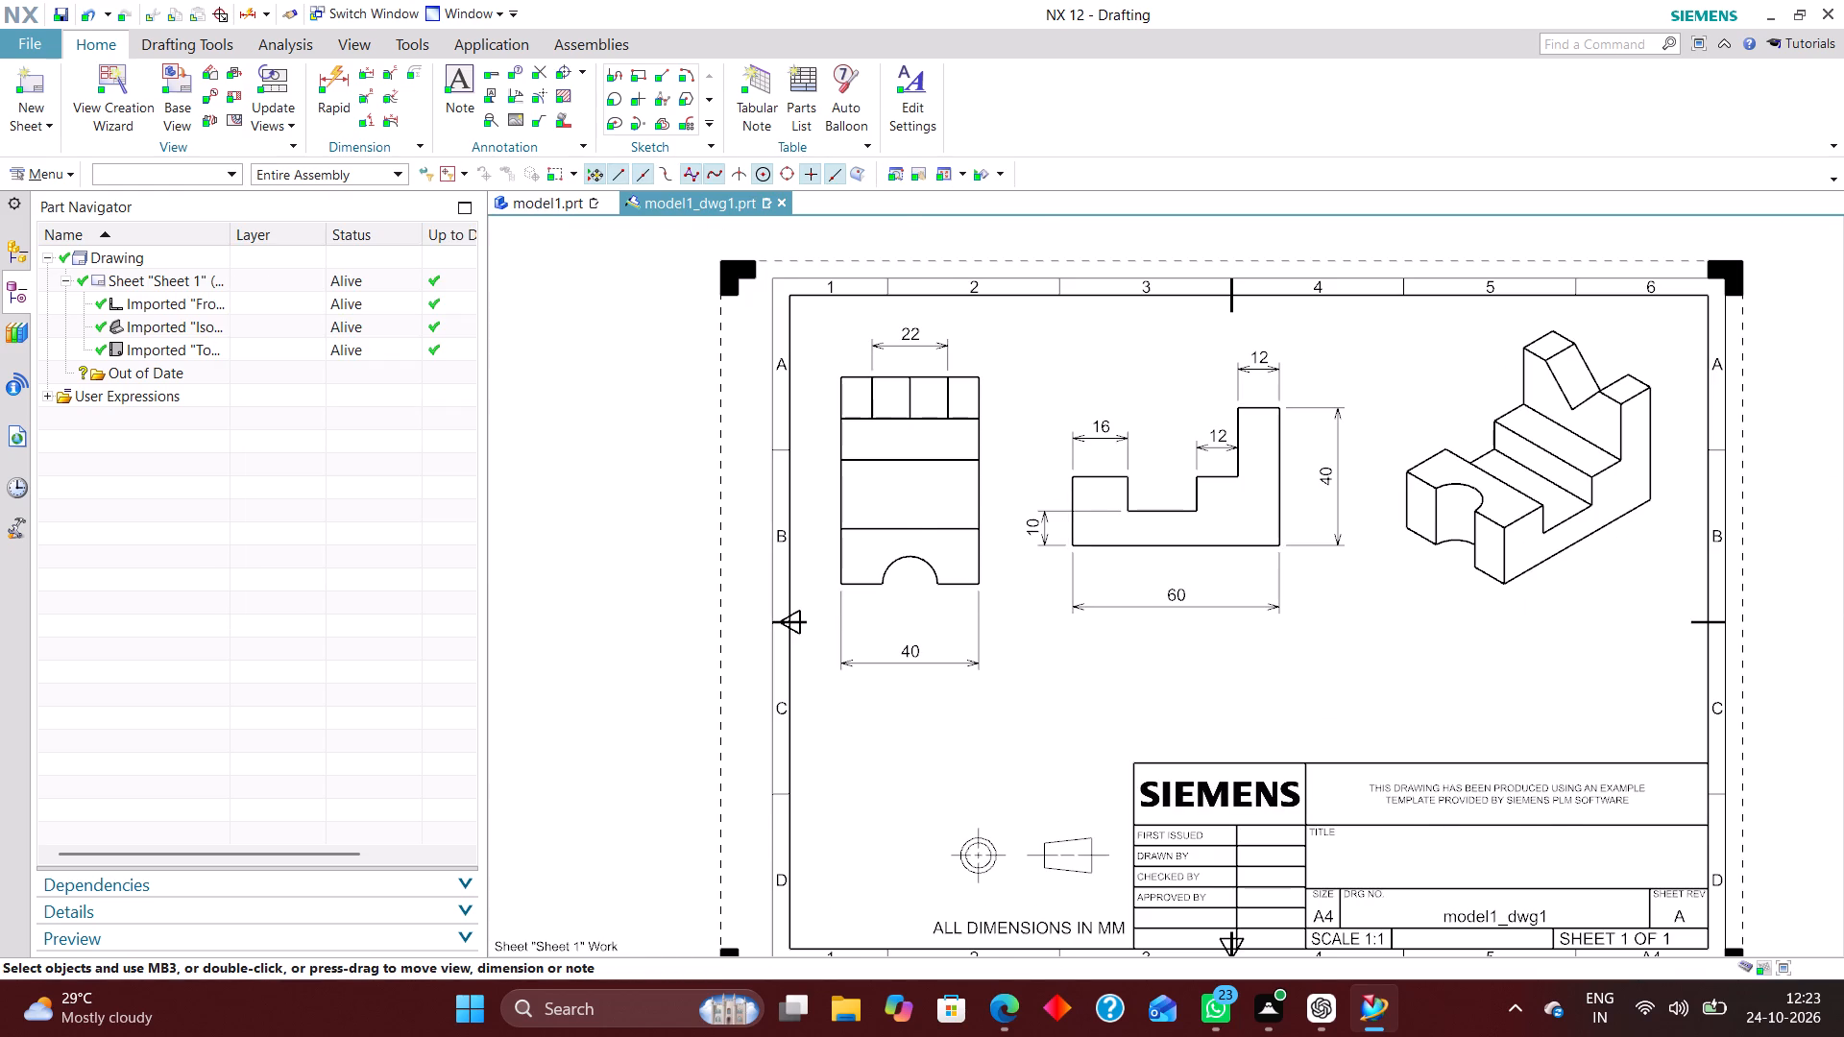
scroll(1018, 415, "down", 1)
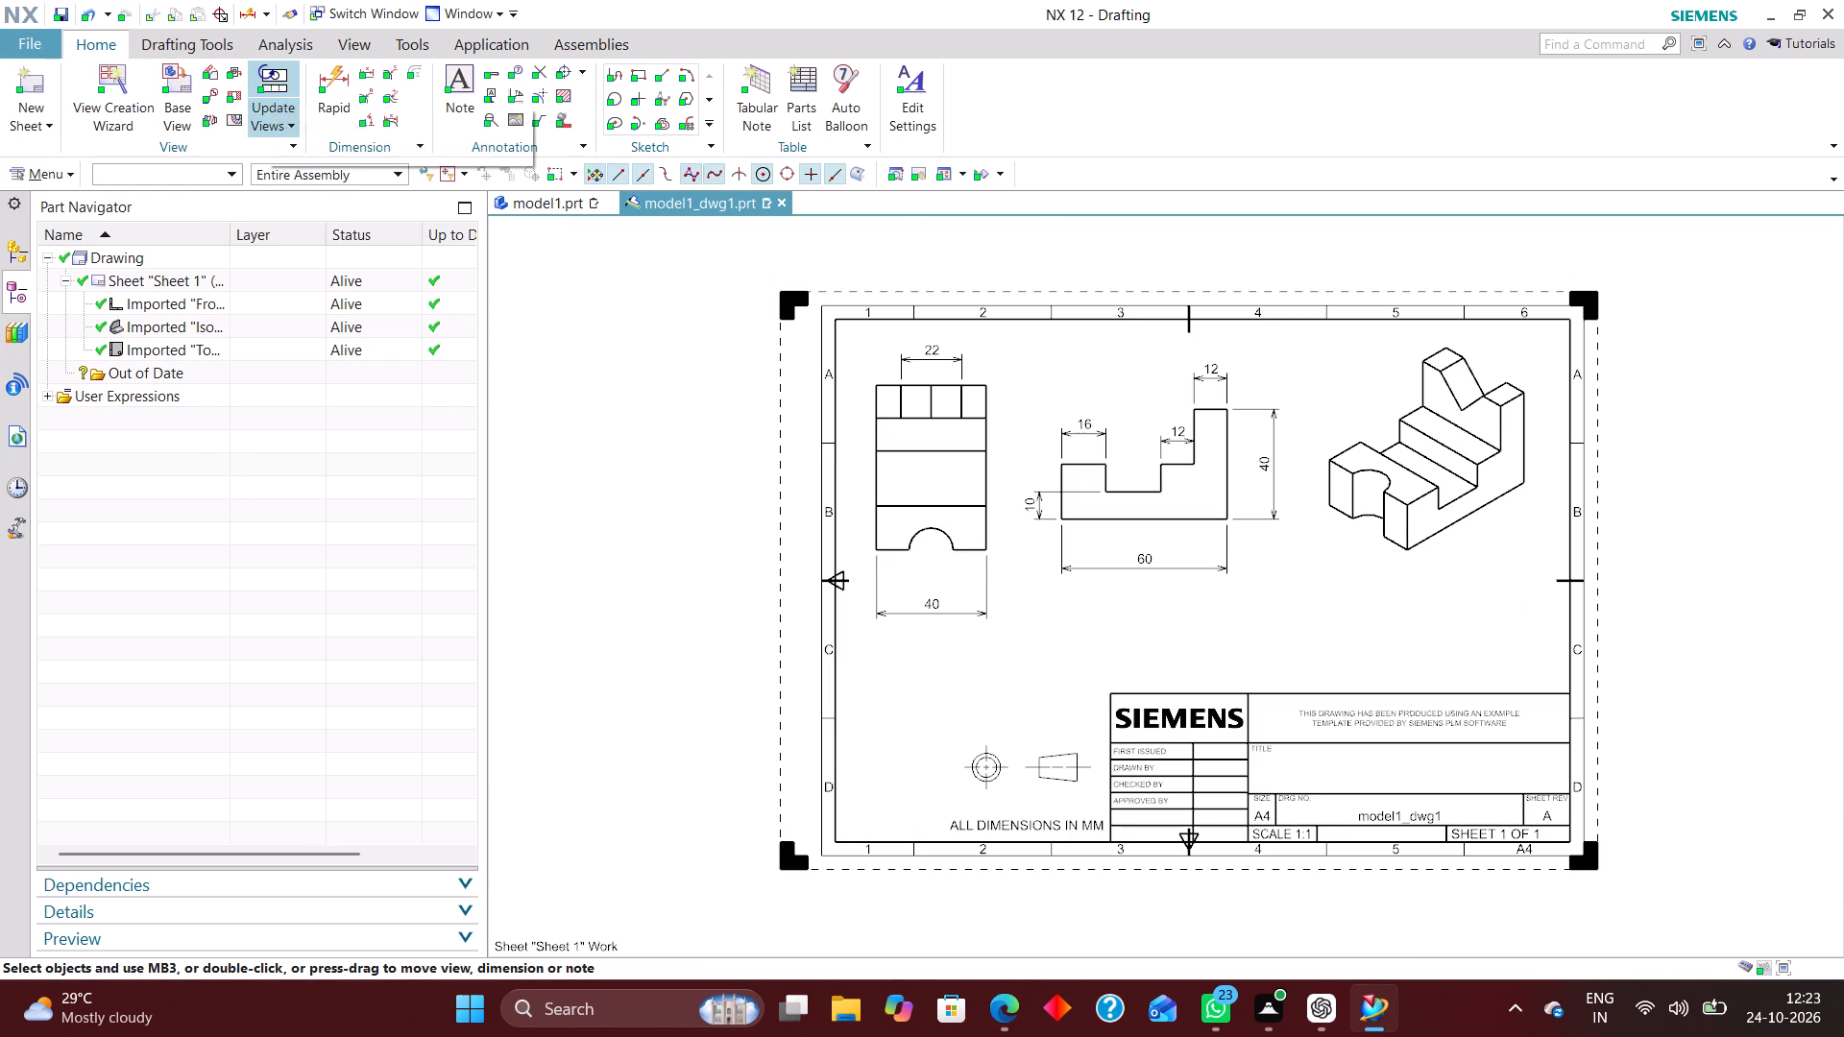
left_click(182, 80)
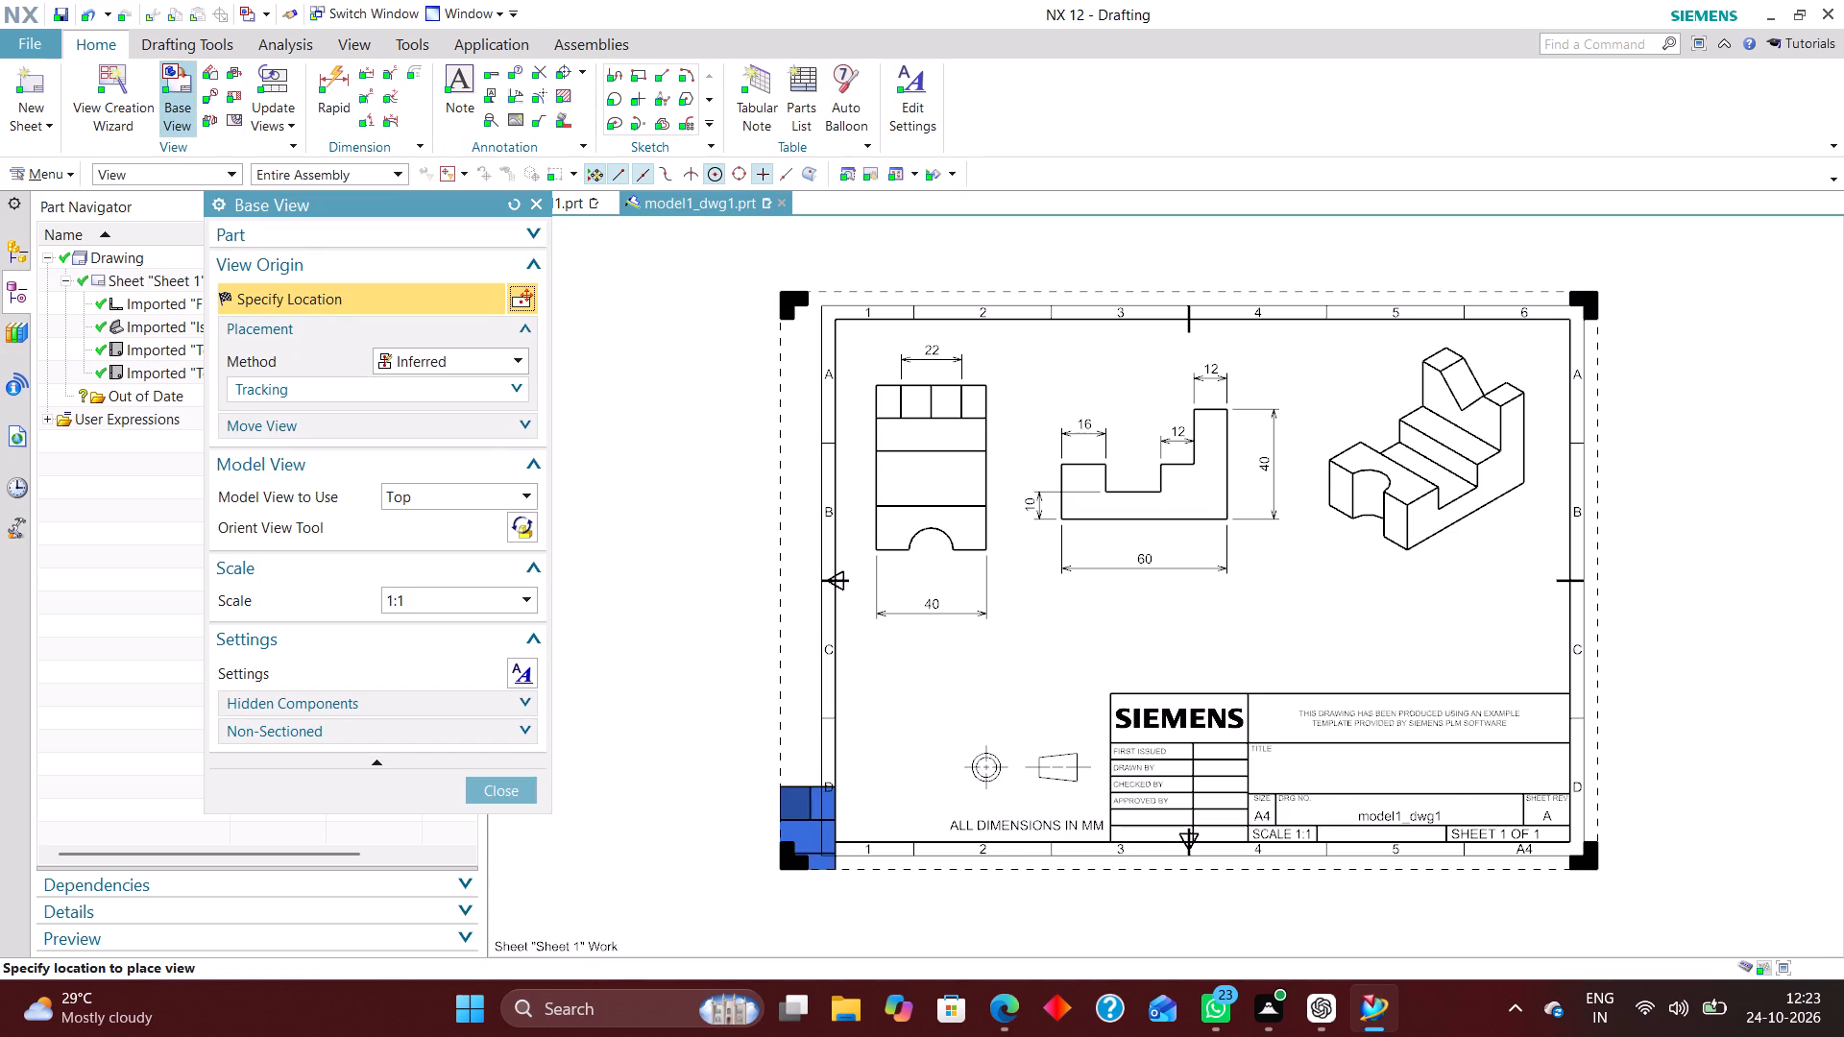
left_click(482, 489)
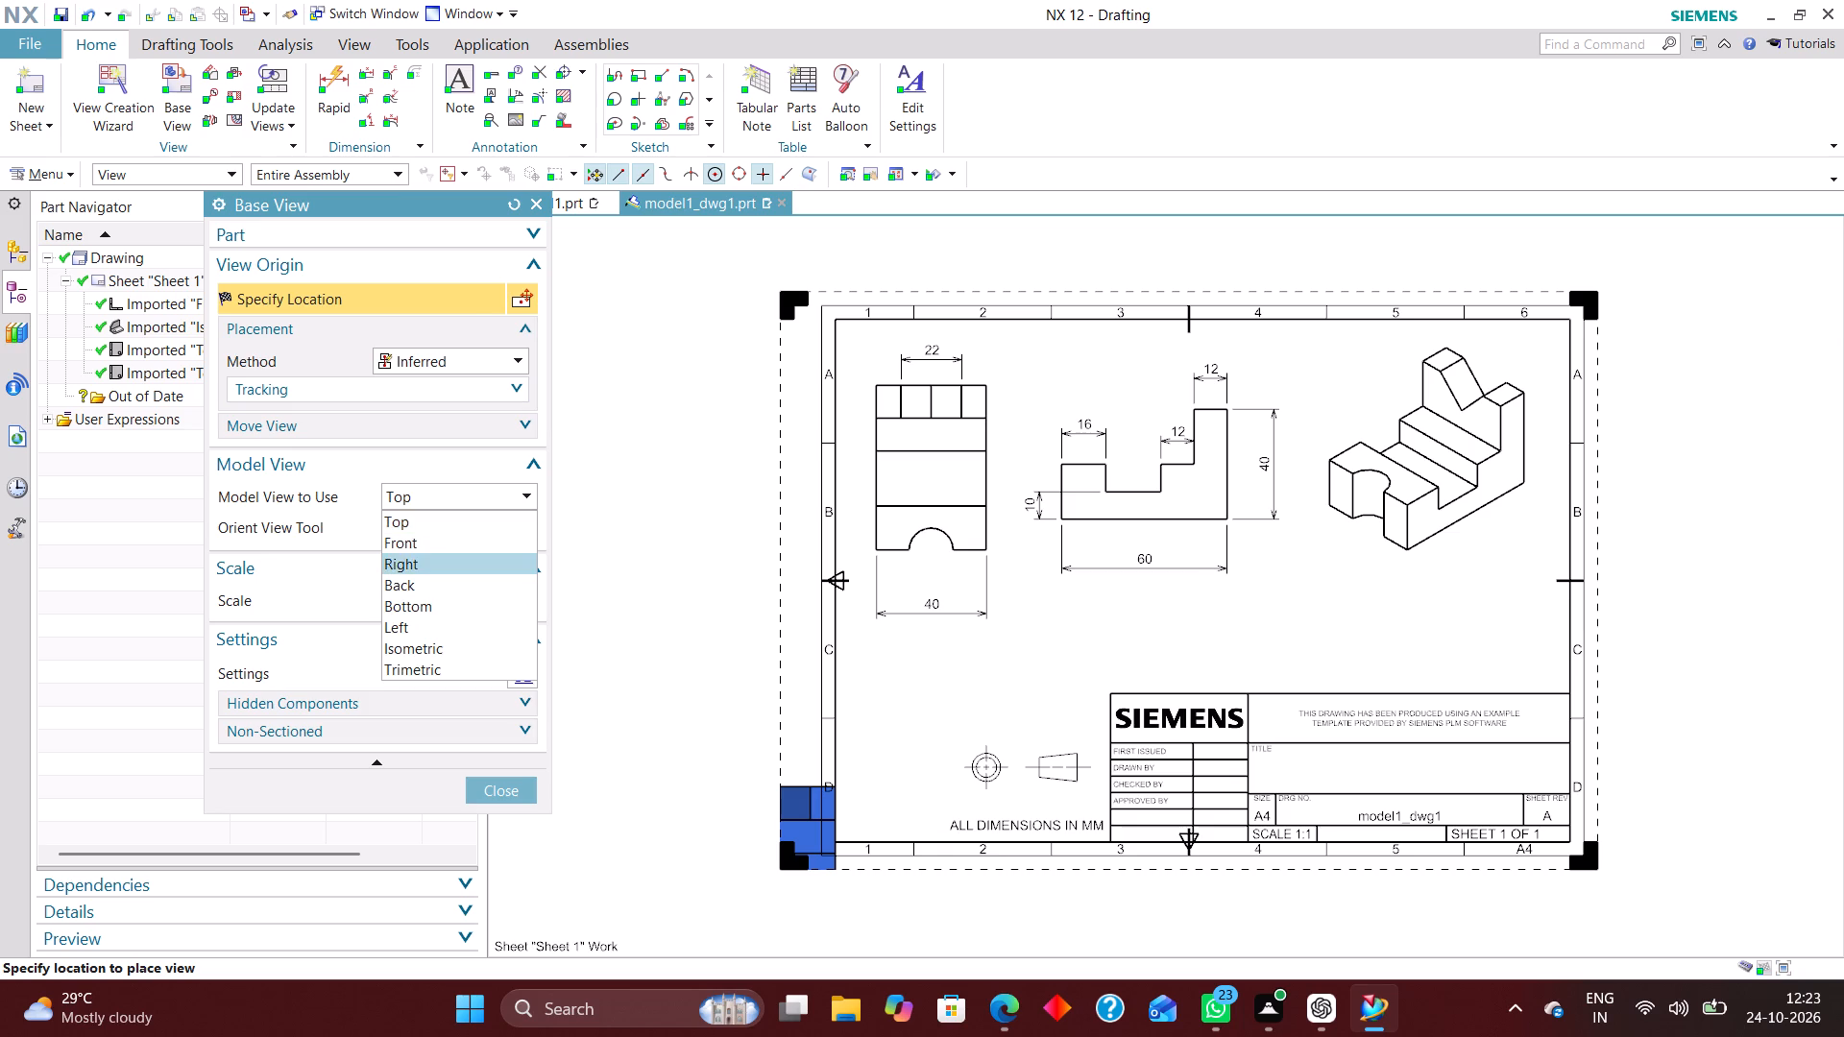
left_click(440, 548)
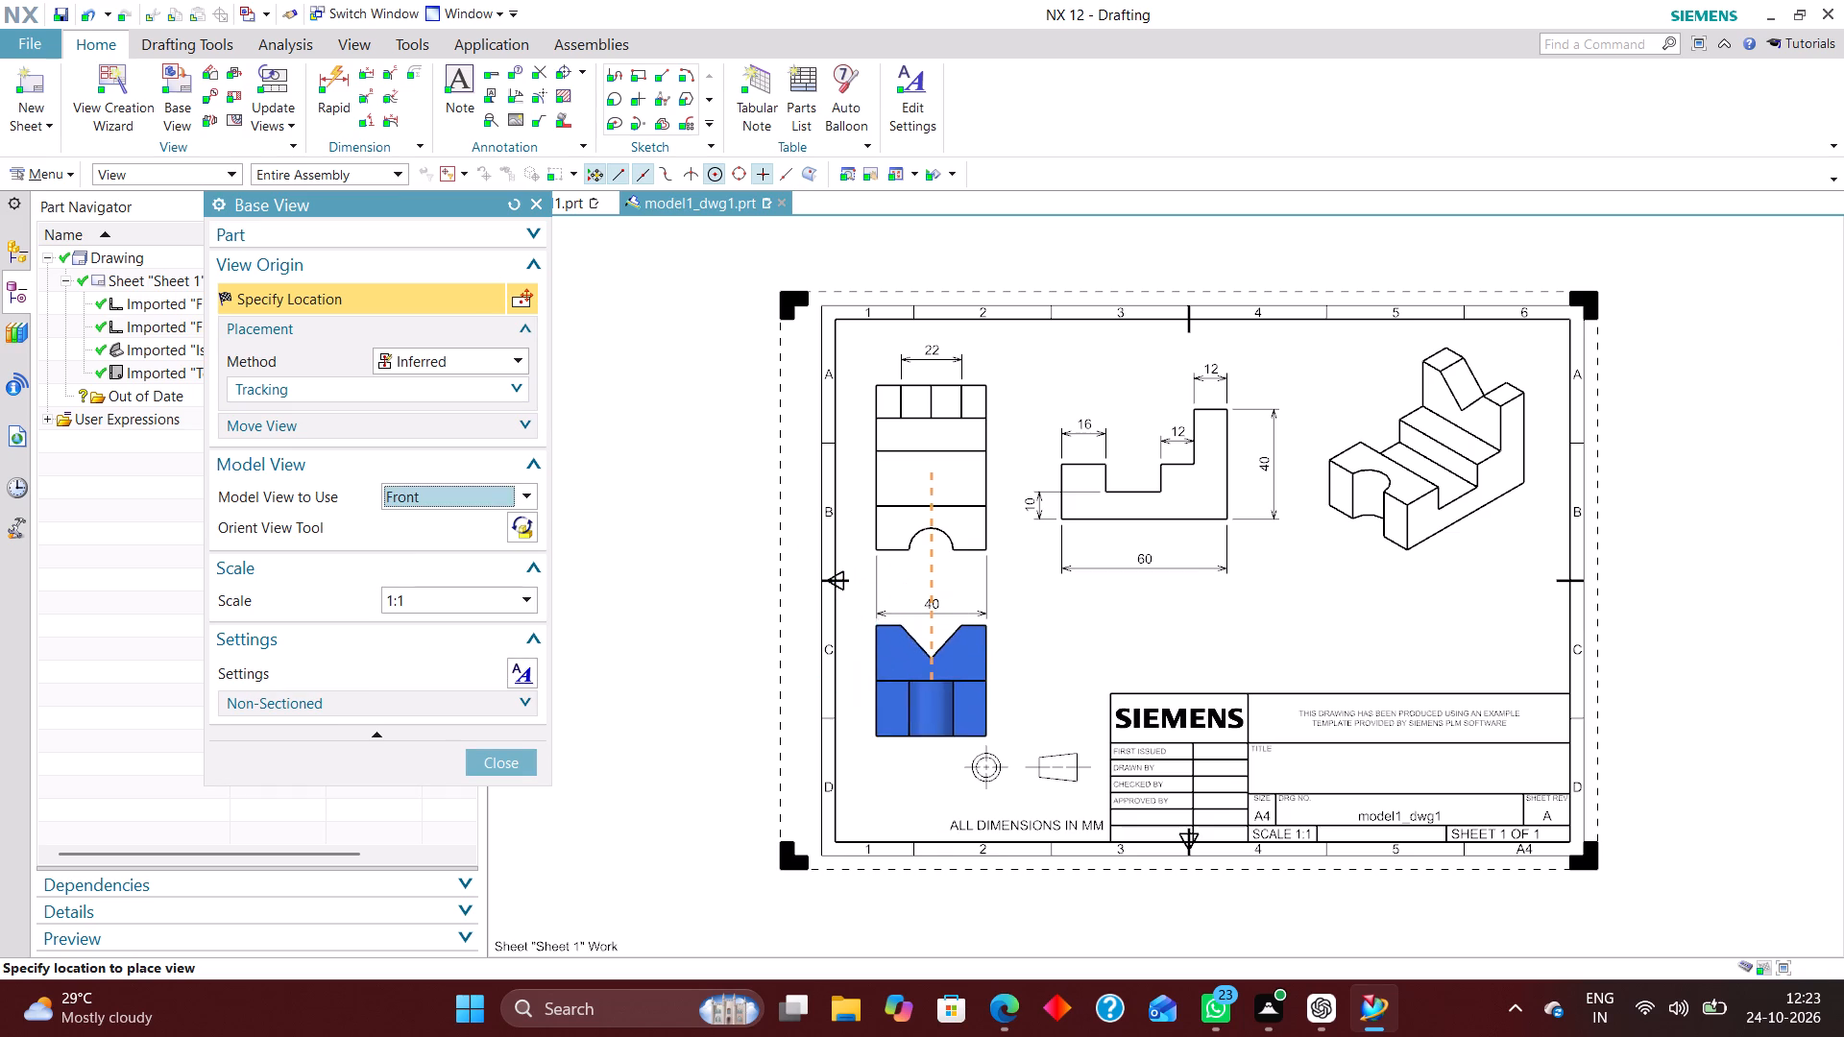
scroll(1033, 666, "down", 2)
scroll(1024, 682, "up", 5)
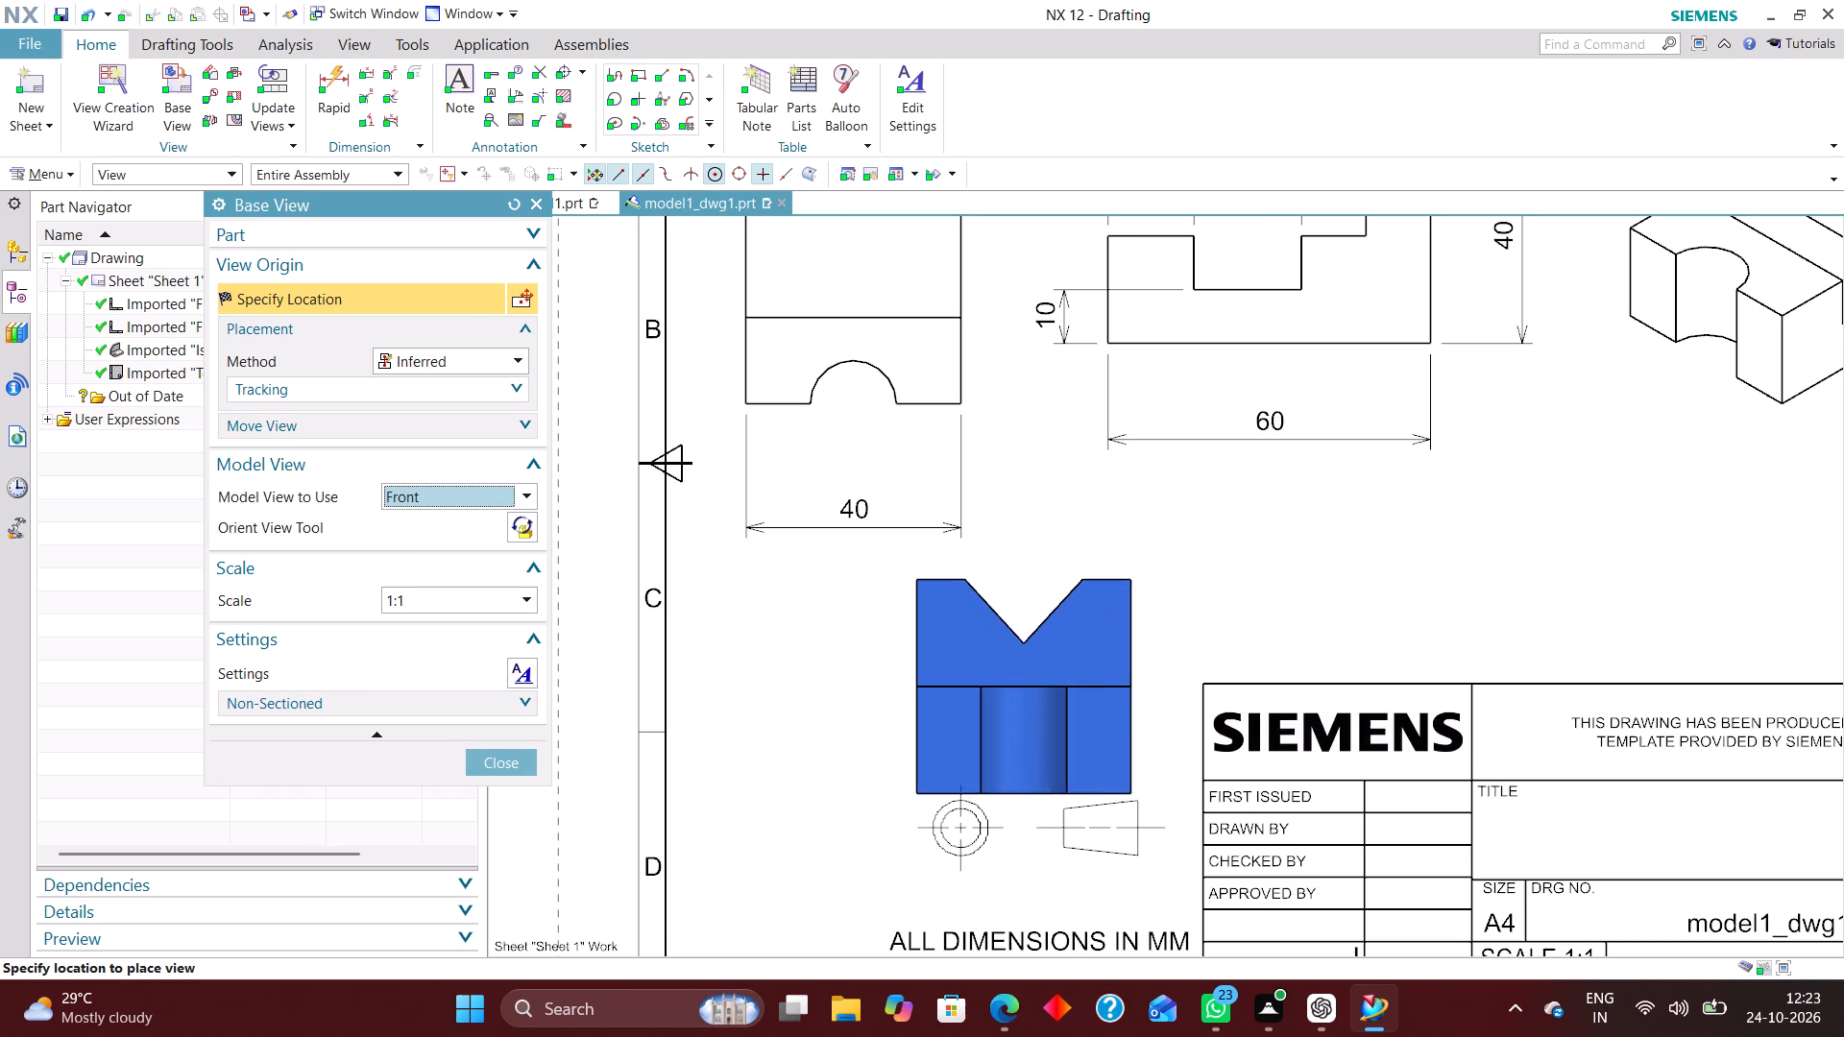
left_click(1036, 683)
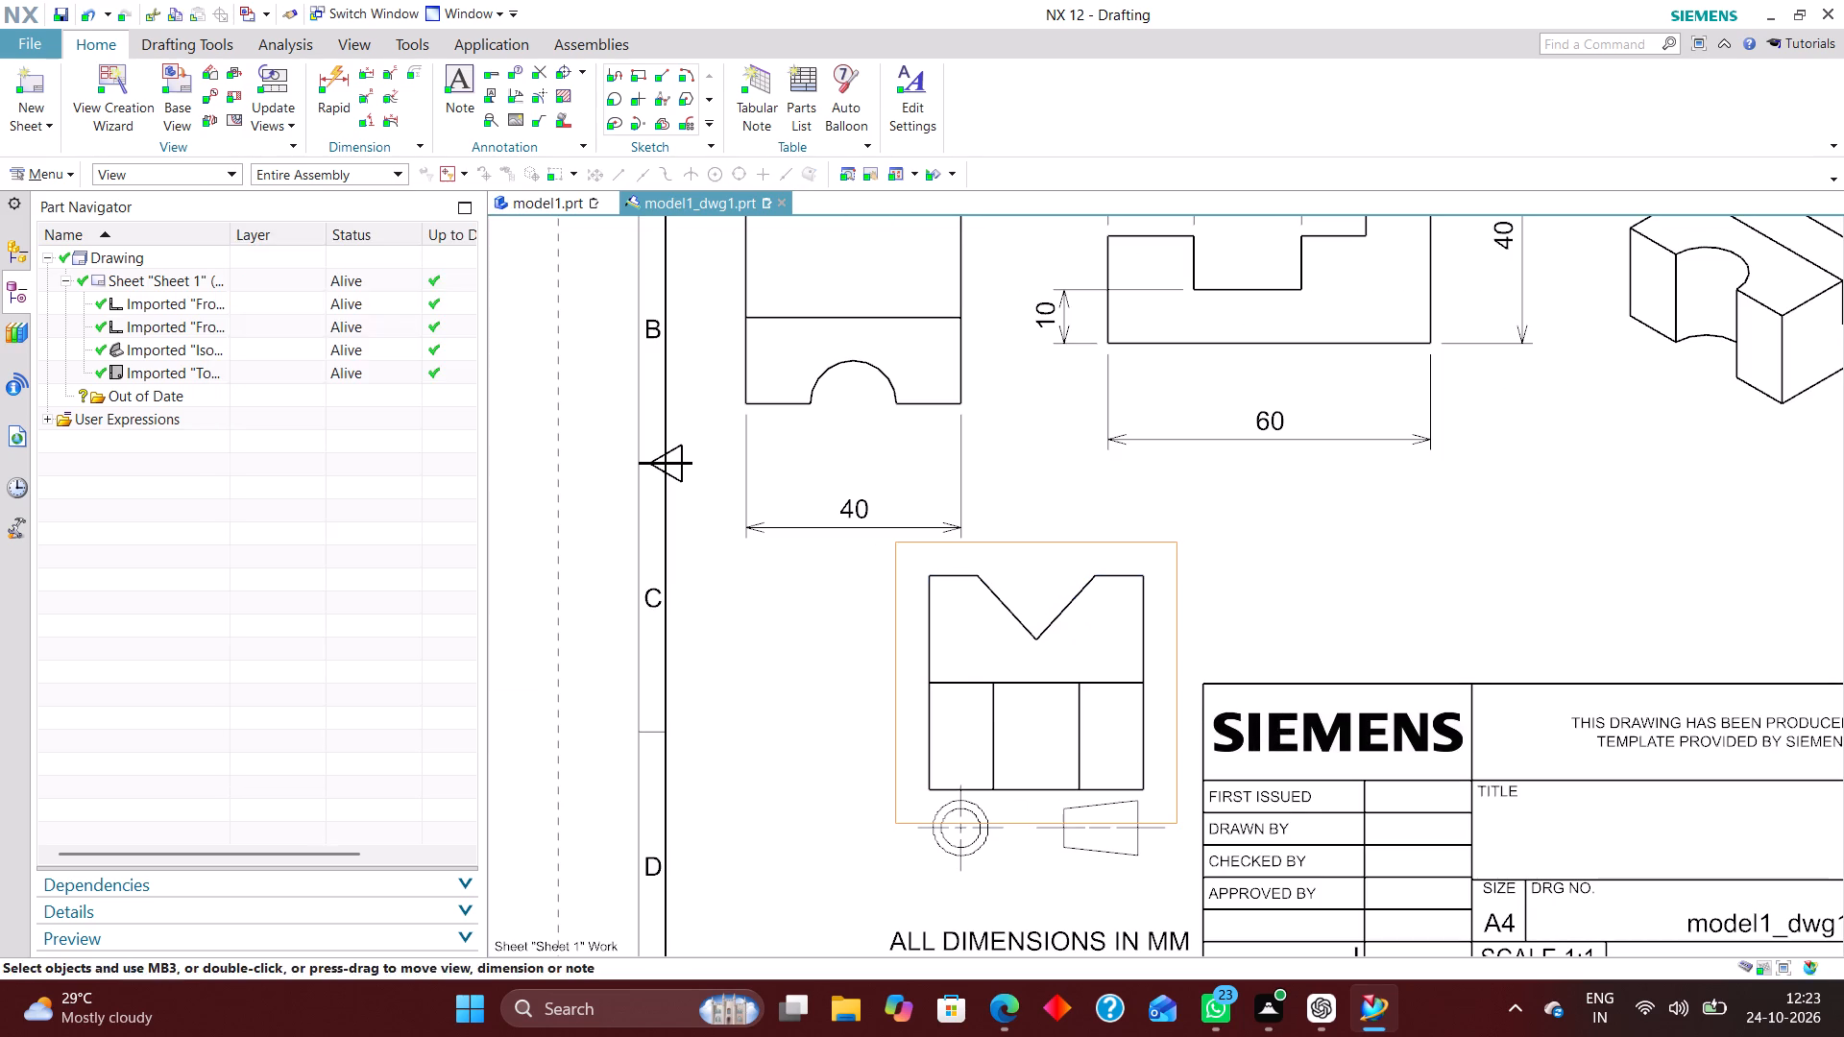
left_click(498, 623)
Change Sheet 1's standard size to A3 - 297 x 420.
scroll(881, 499, "down", 4)
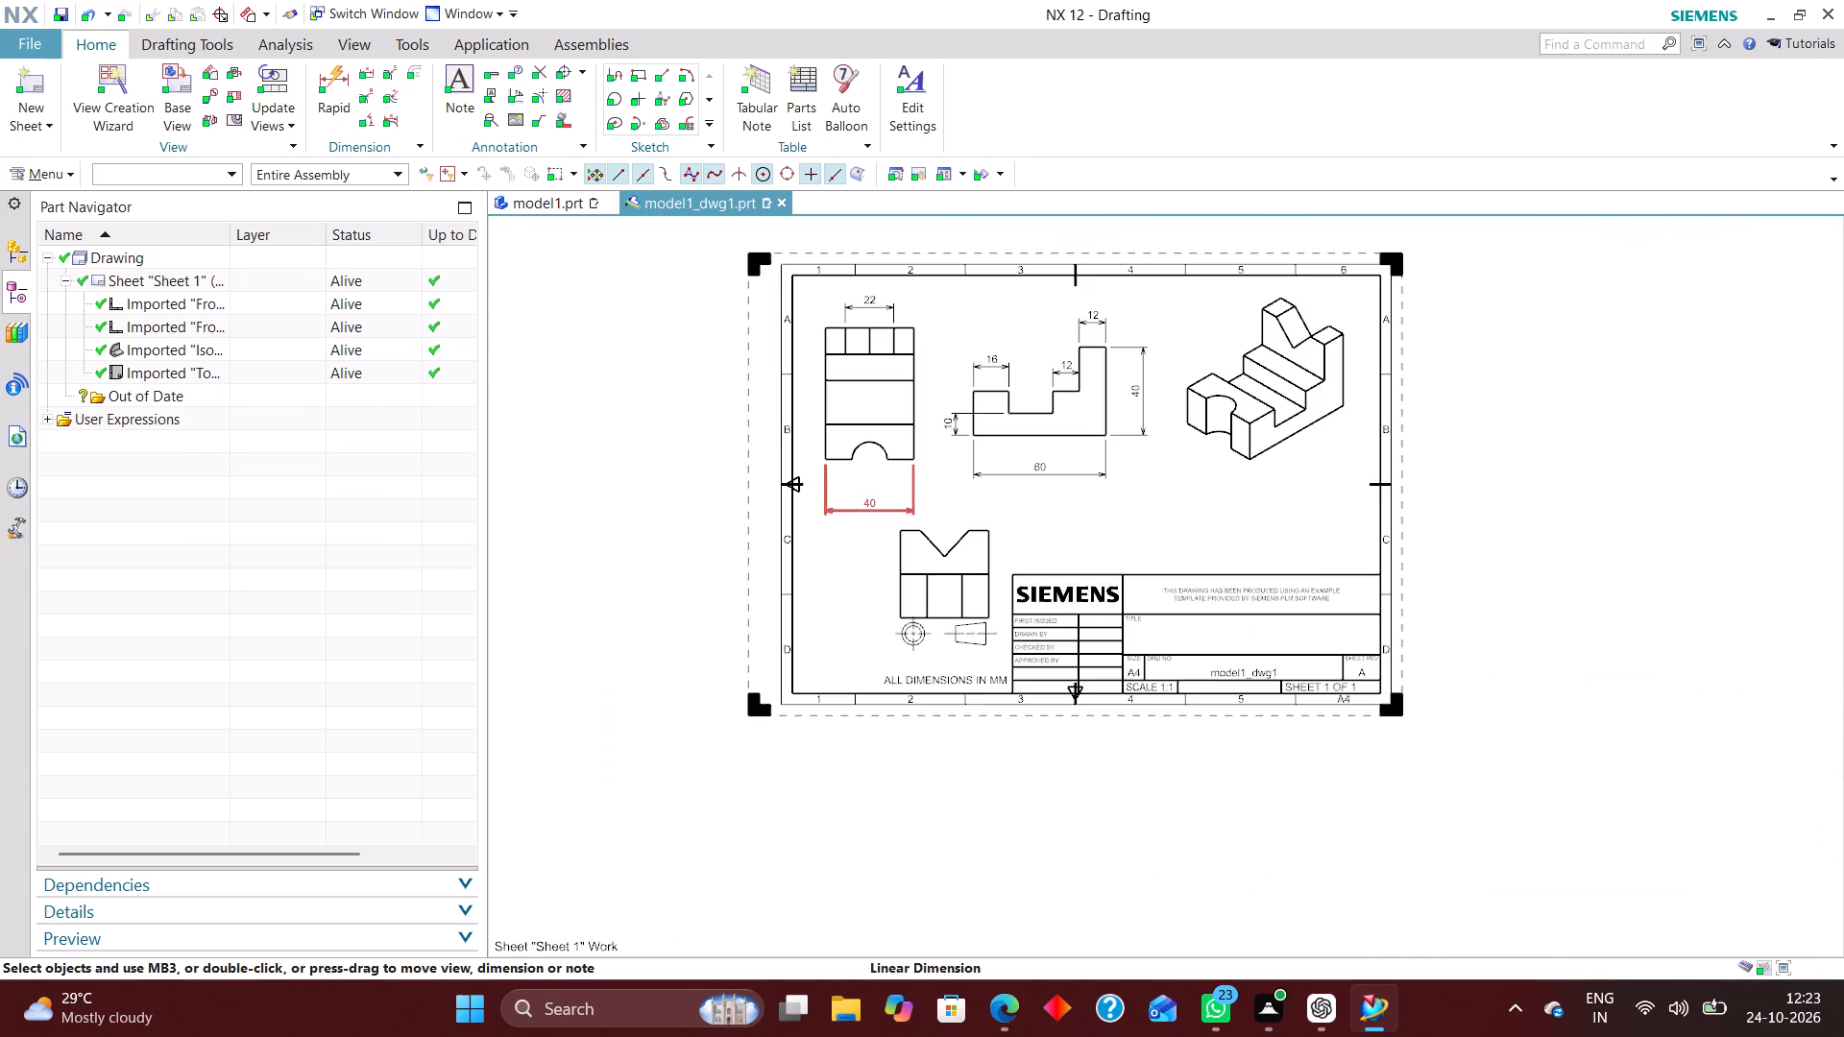
scroll(989, 649, "up", 3)
scroll(1084, 593, "down", 3)
right_click(785, 594)
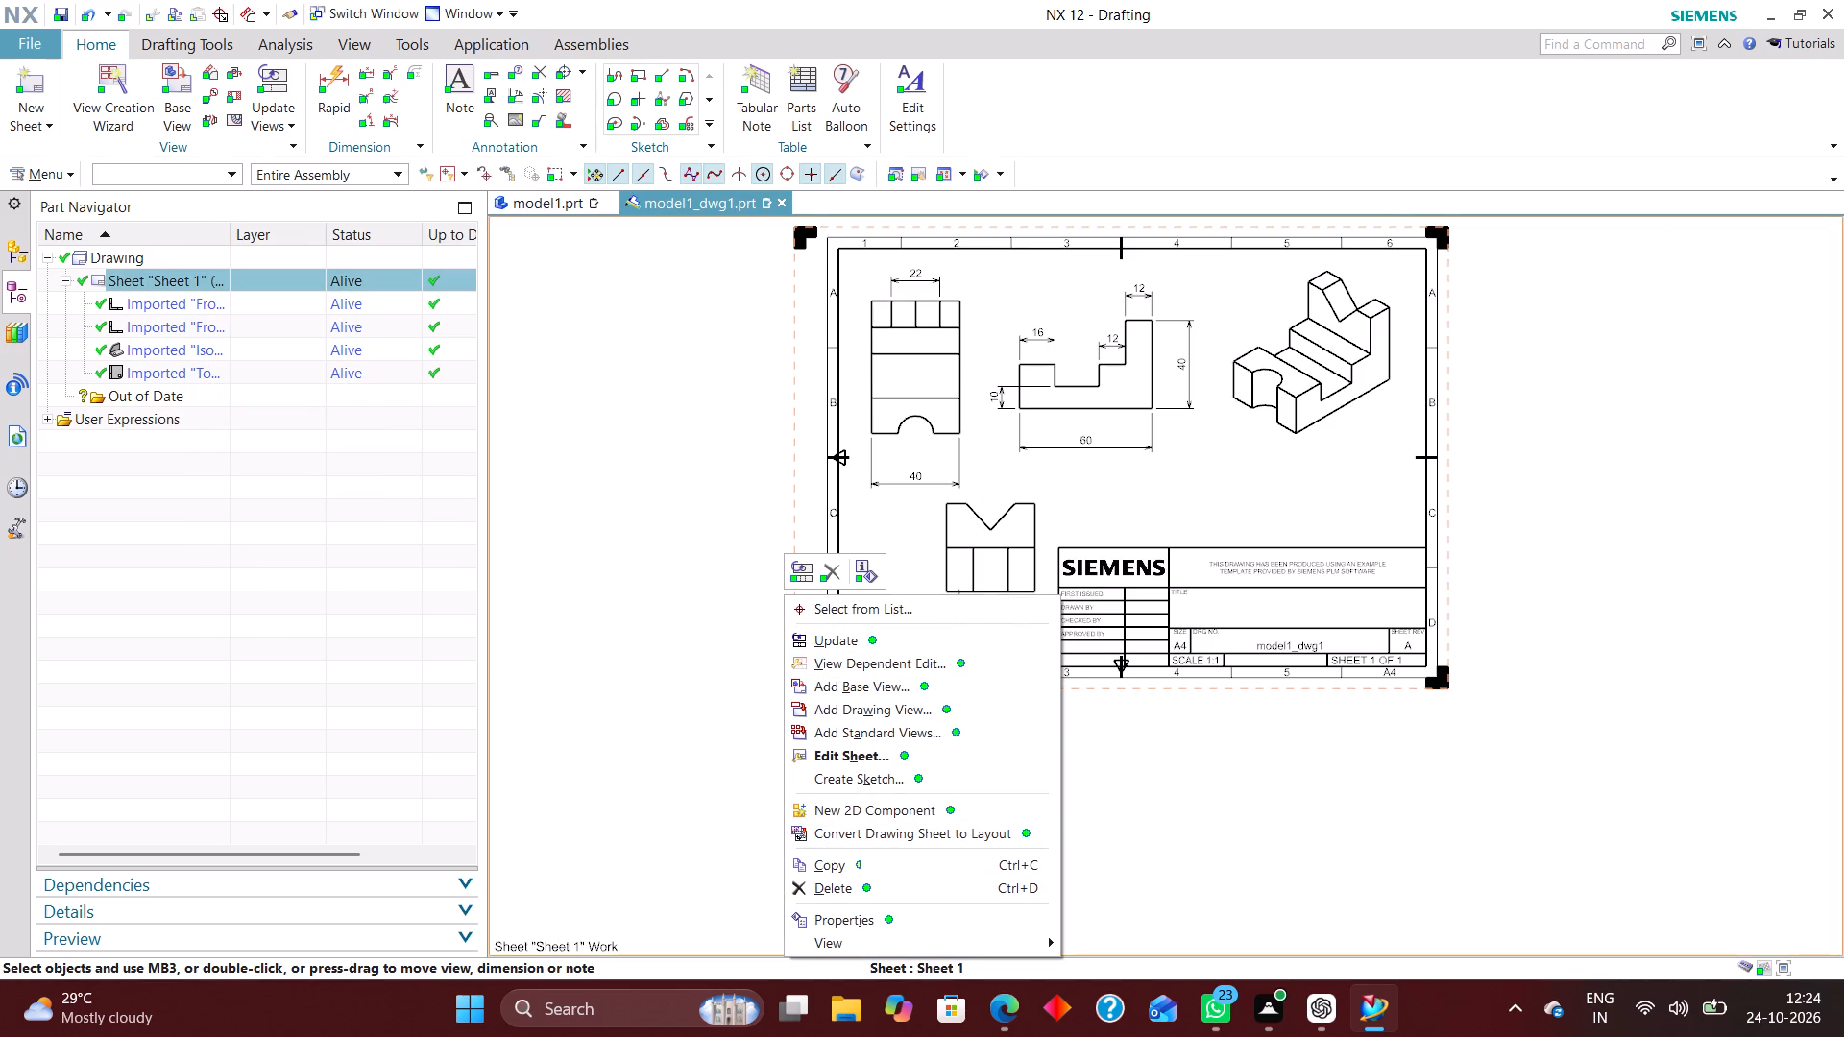
left_click(860, 756)
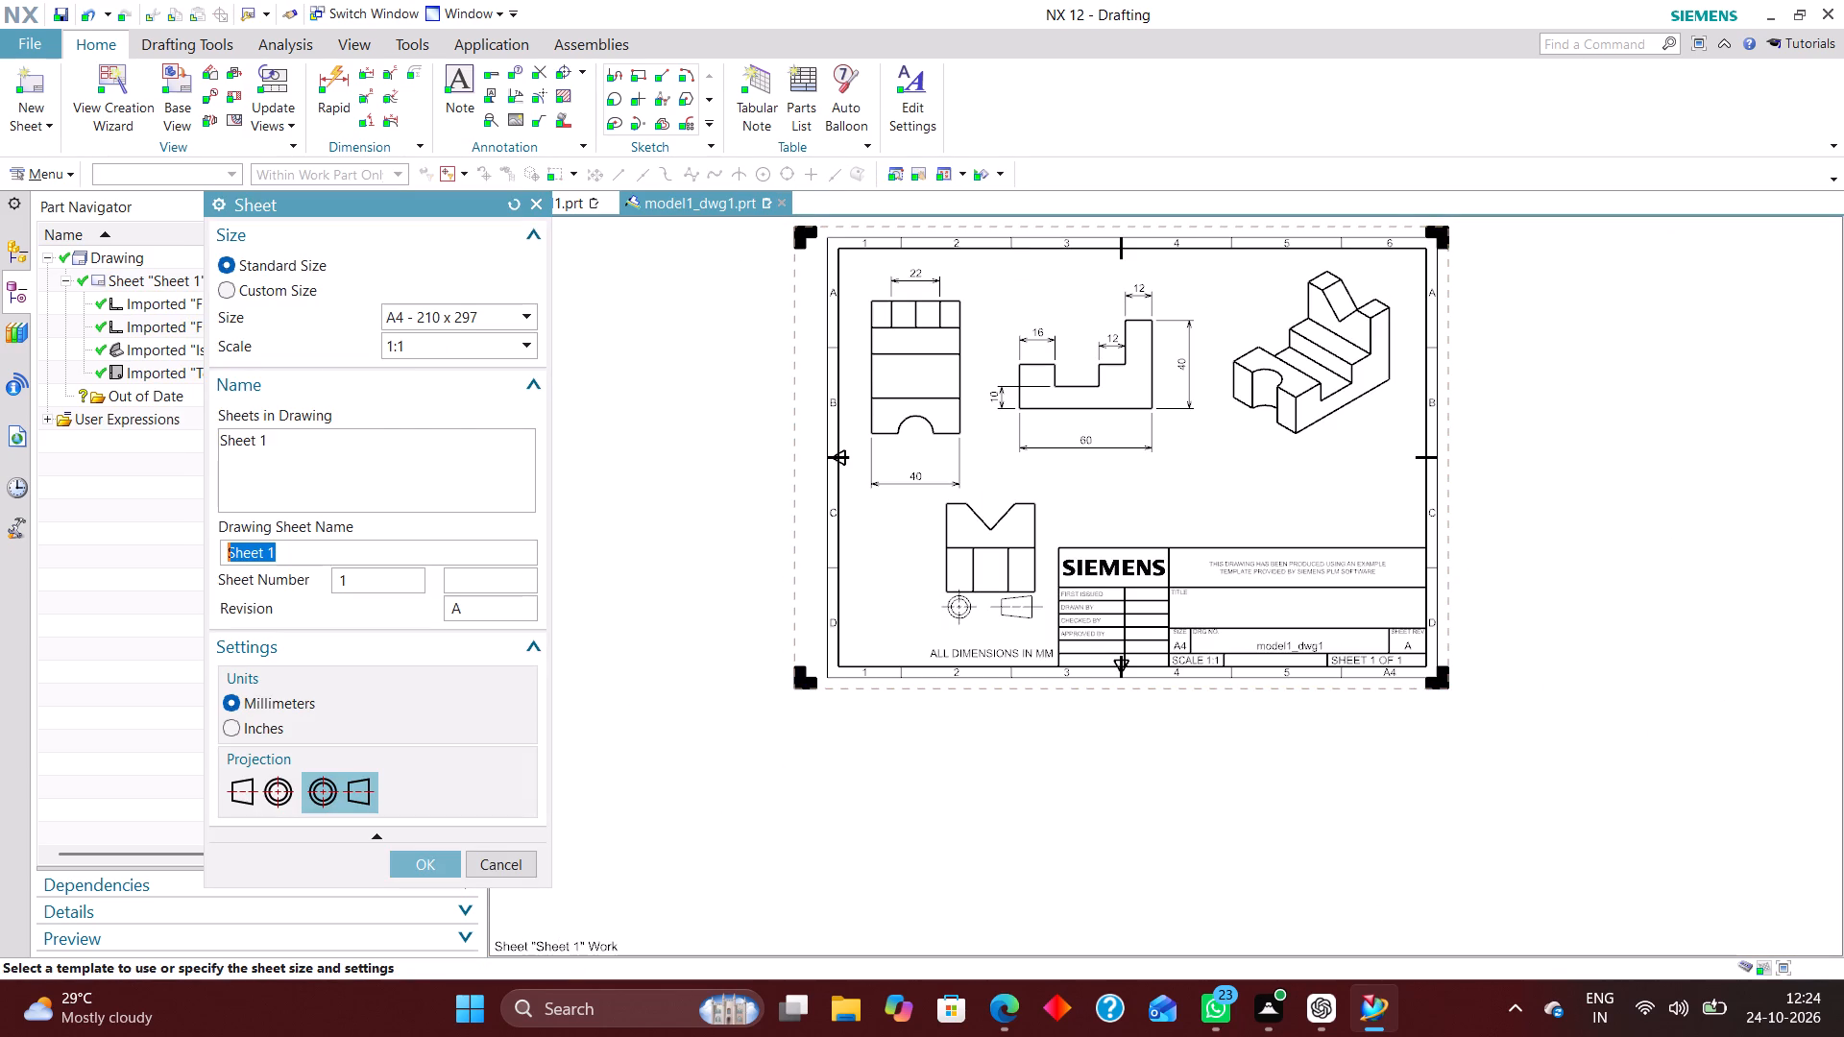
left_click(487, 312)
left_click(450, 359)
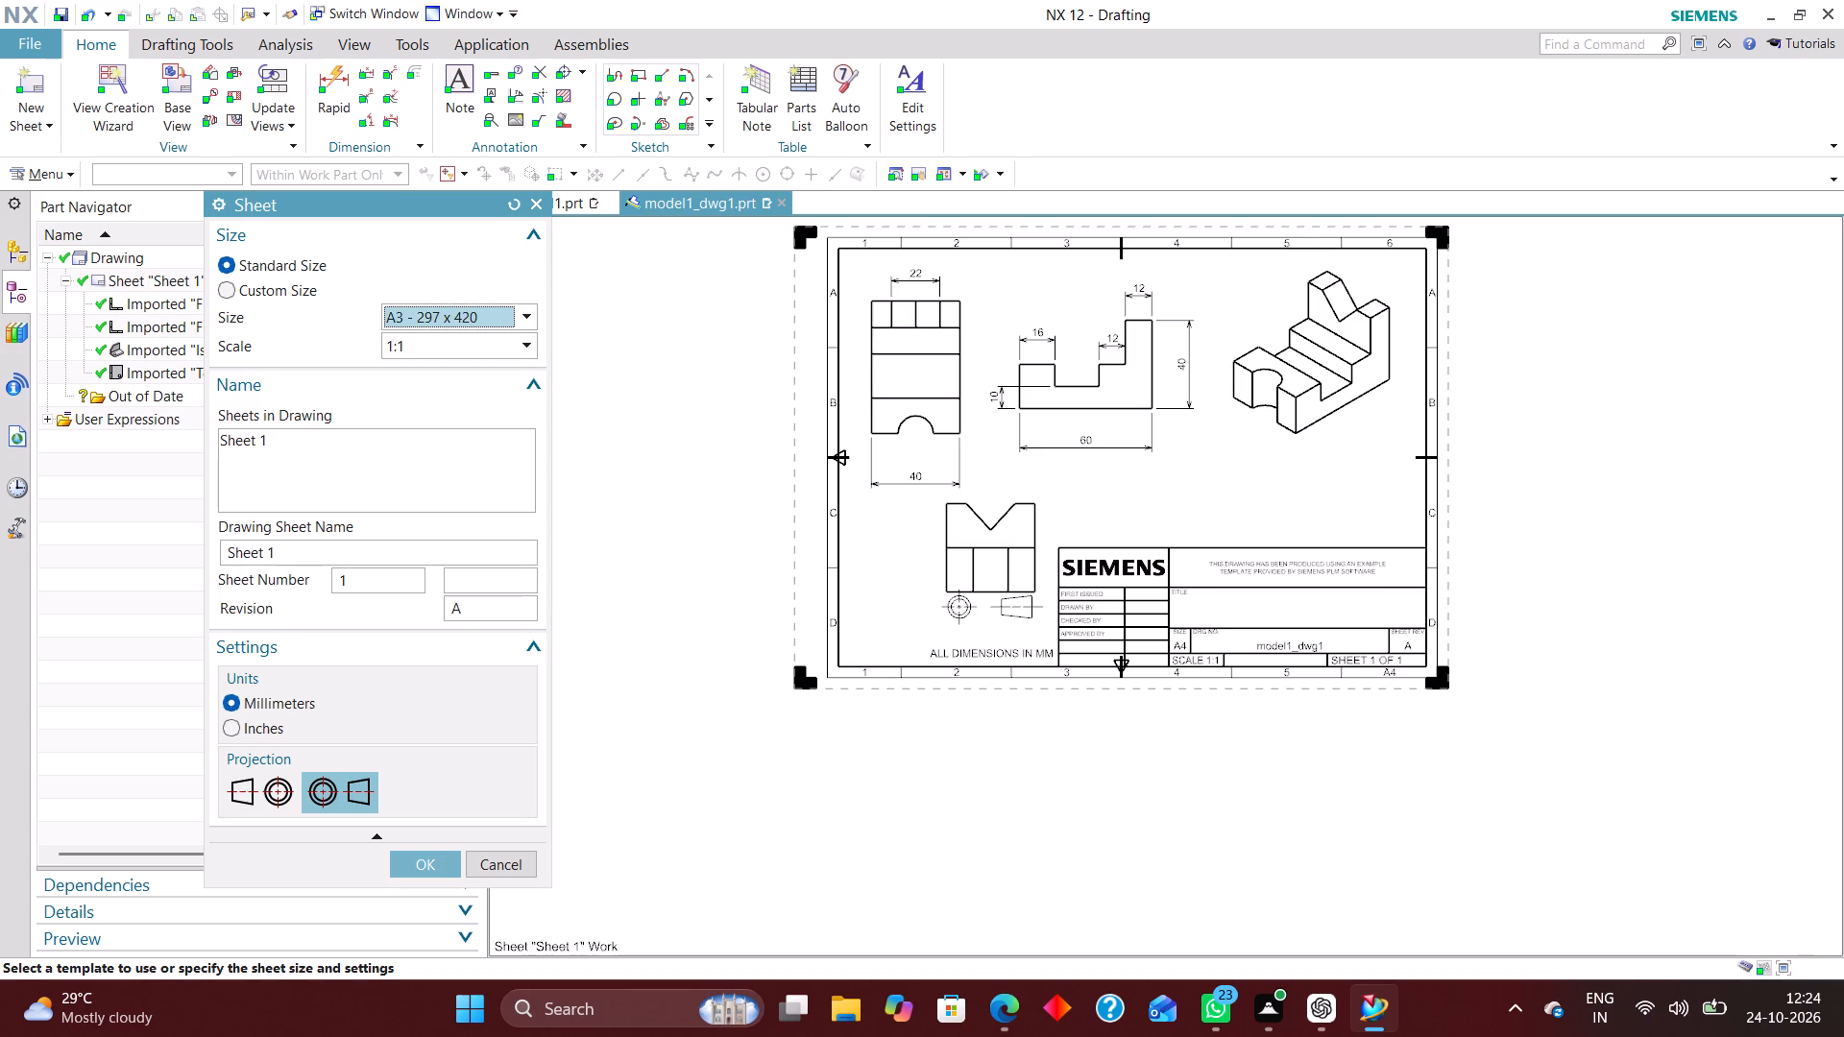
left_click(416, 867)
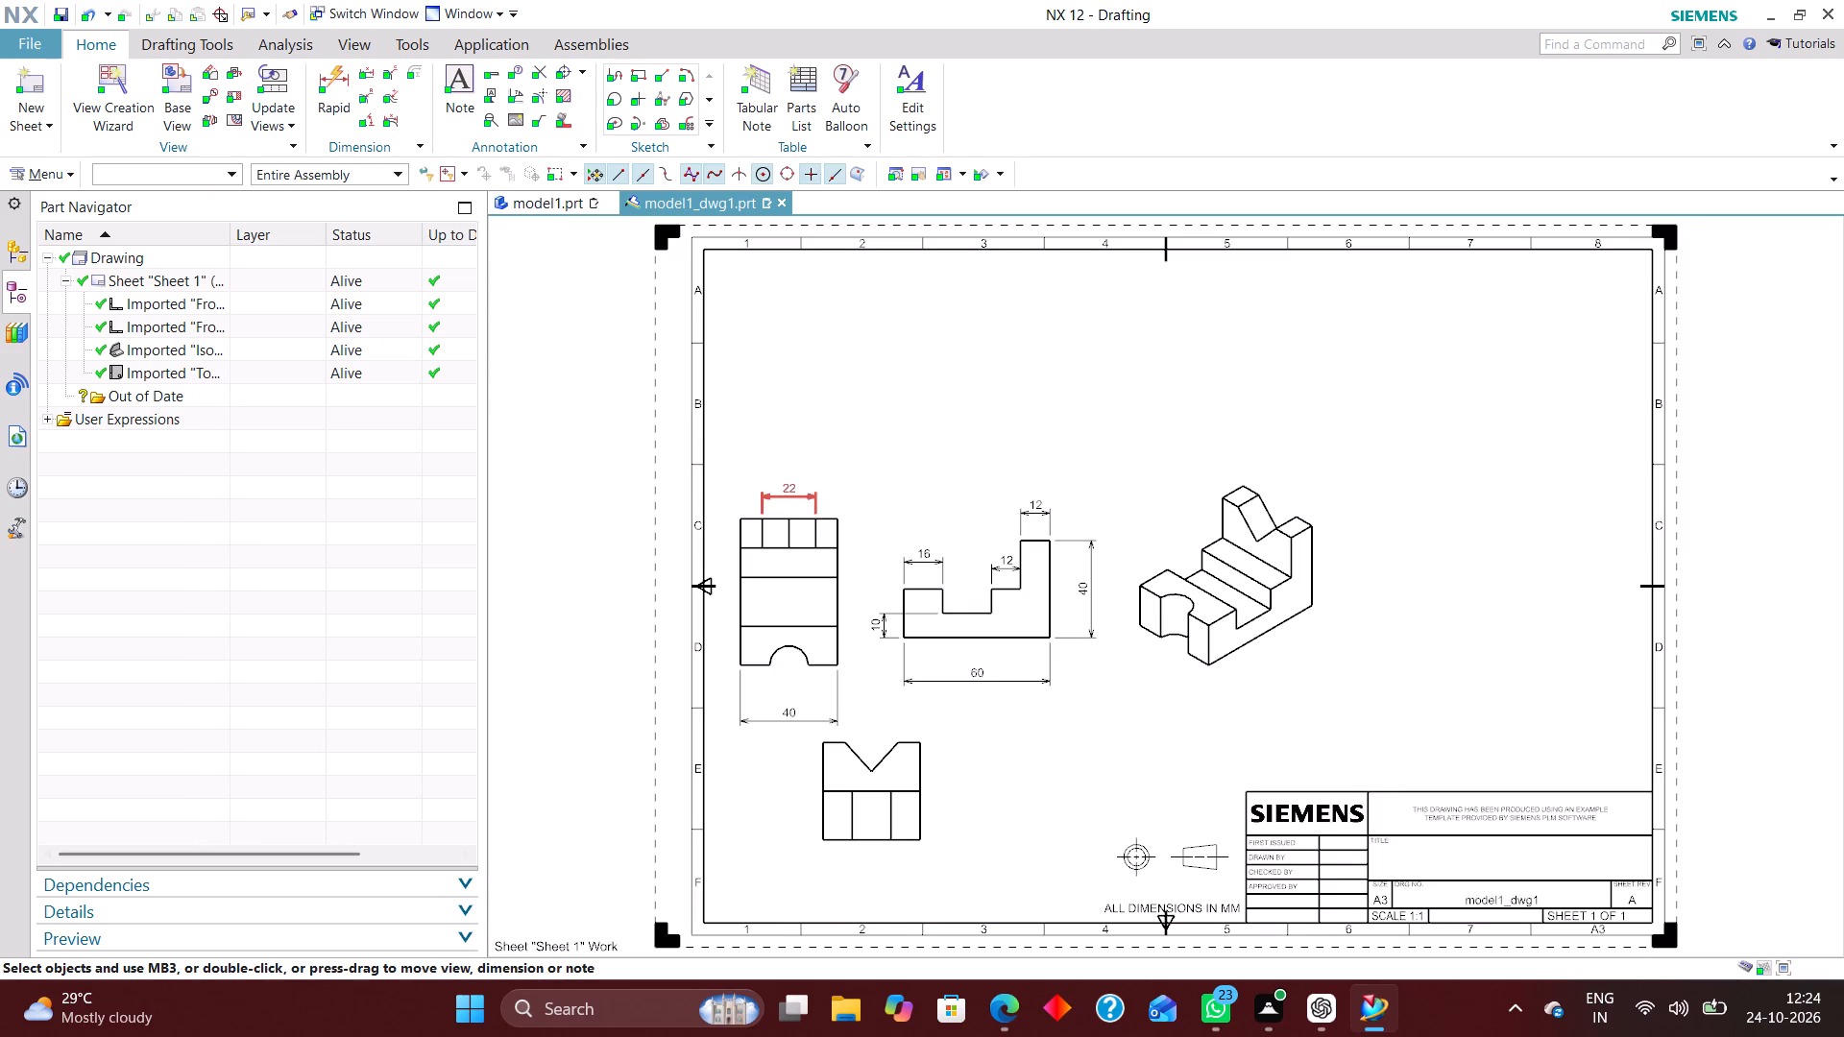
Edit Sheet 1's settings to use first-angle projection.
right_click(650, 723)
left_click(717, 525)
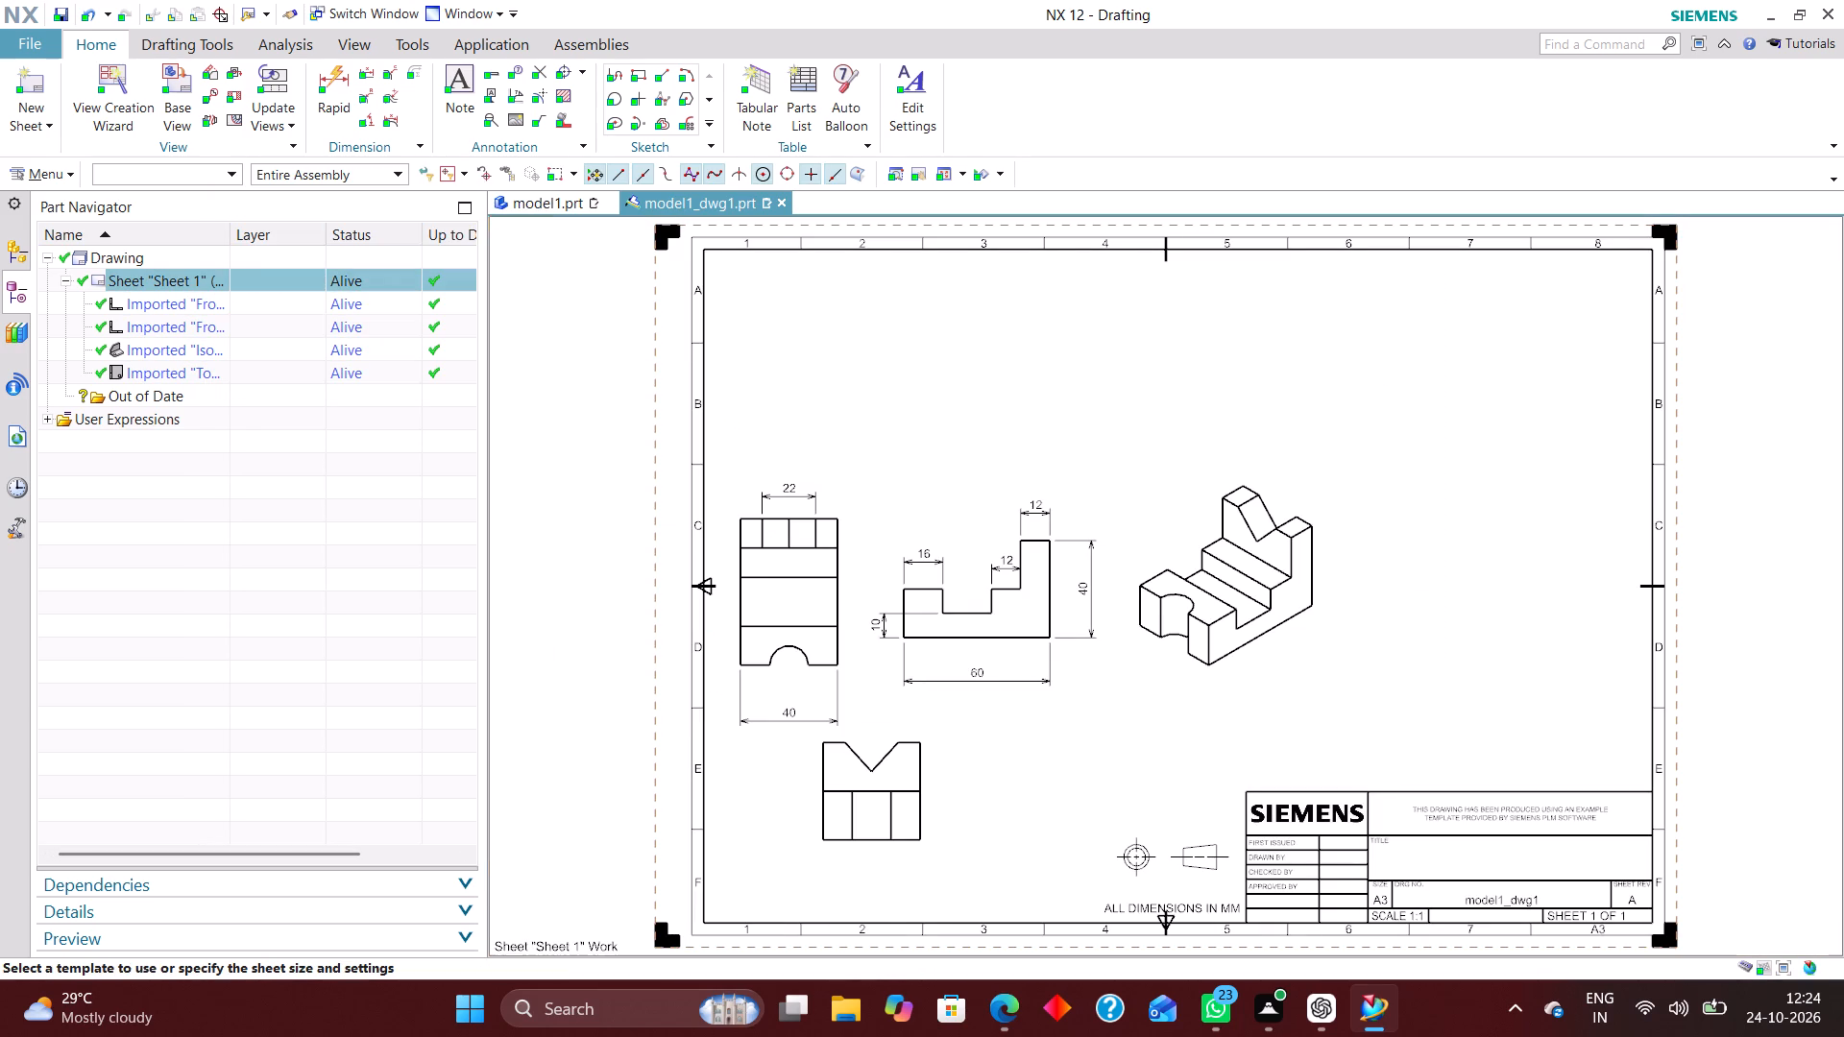
left_click(495, 317)
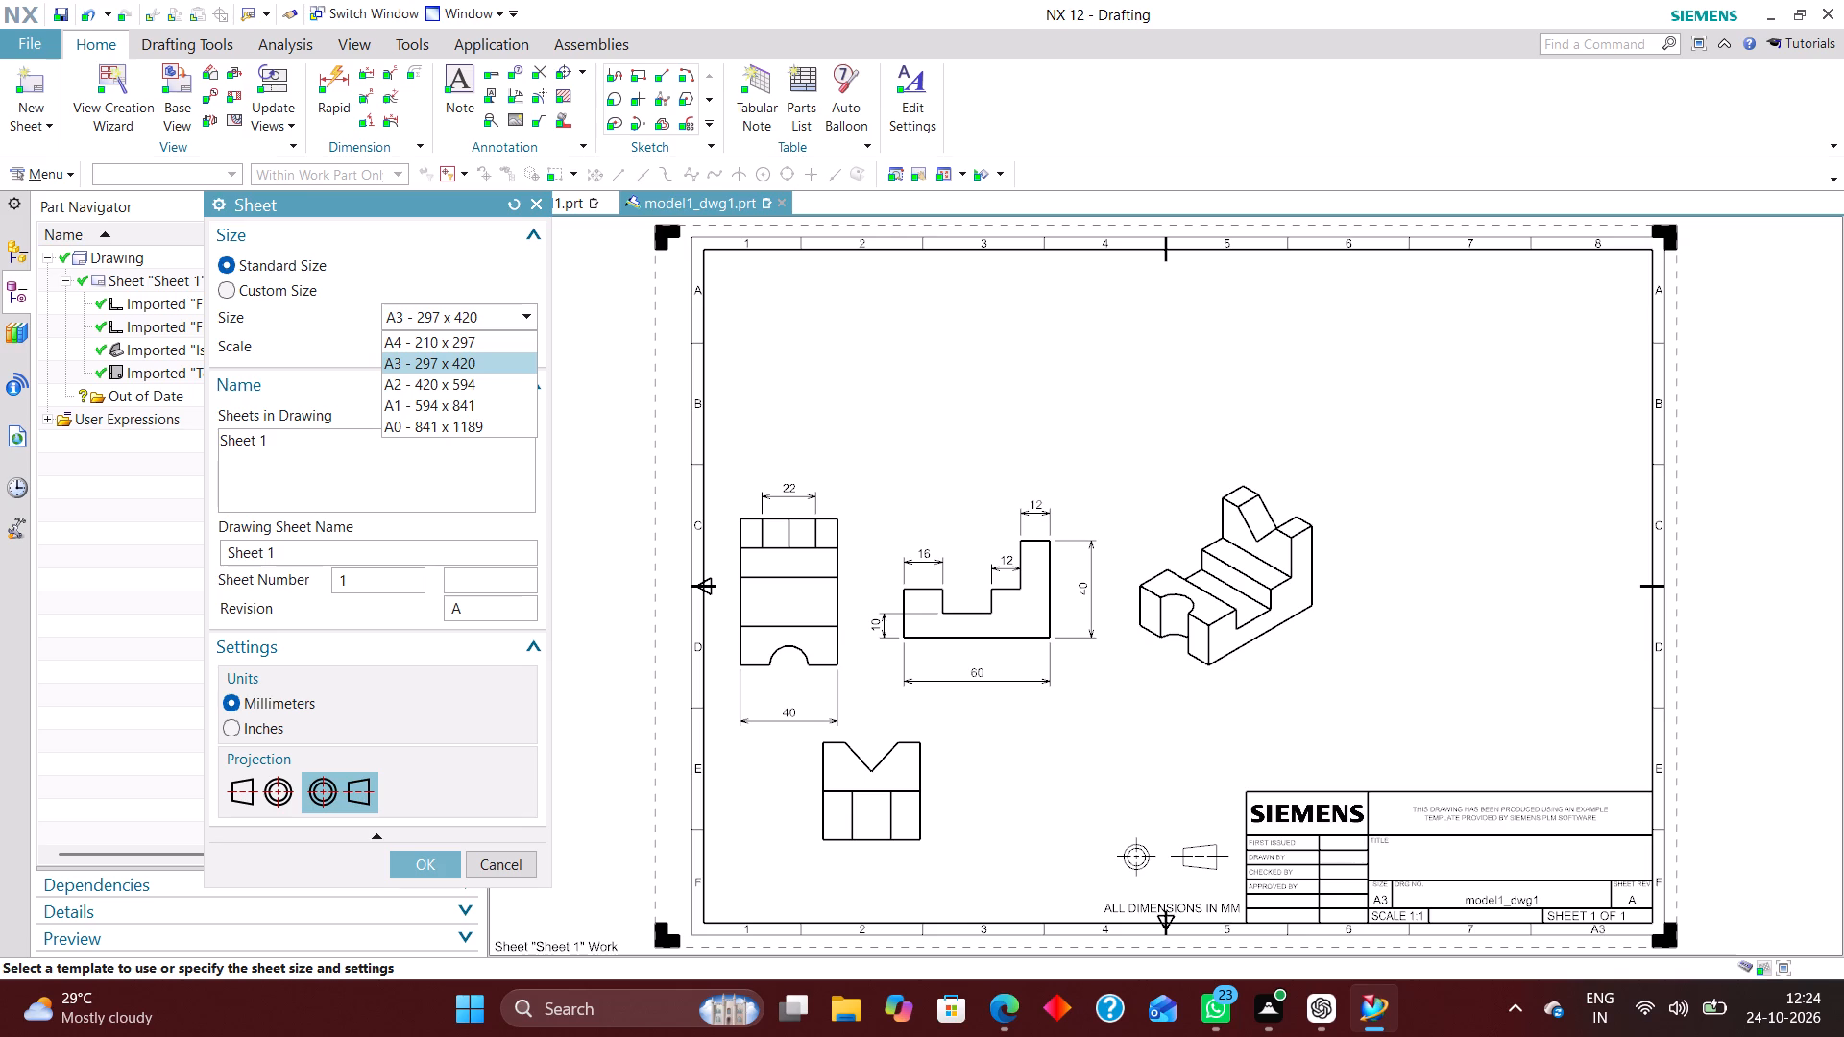
left_click(496, 317)
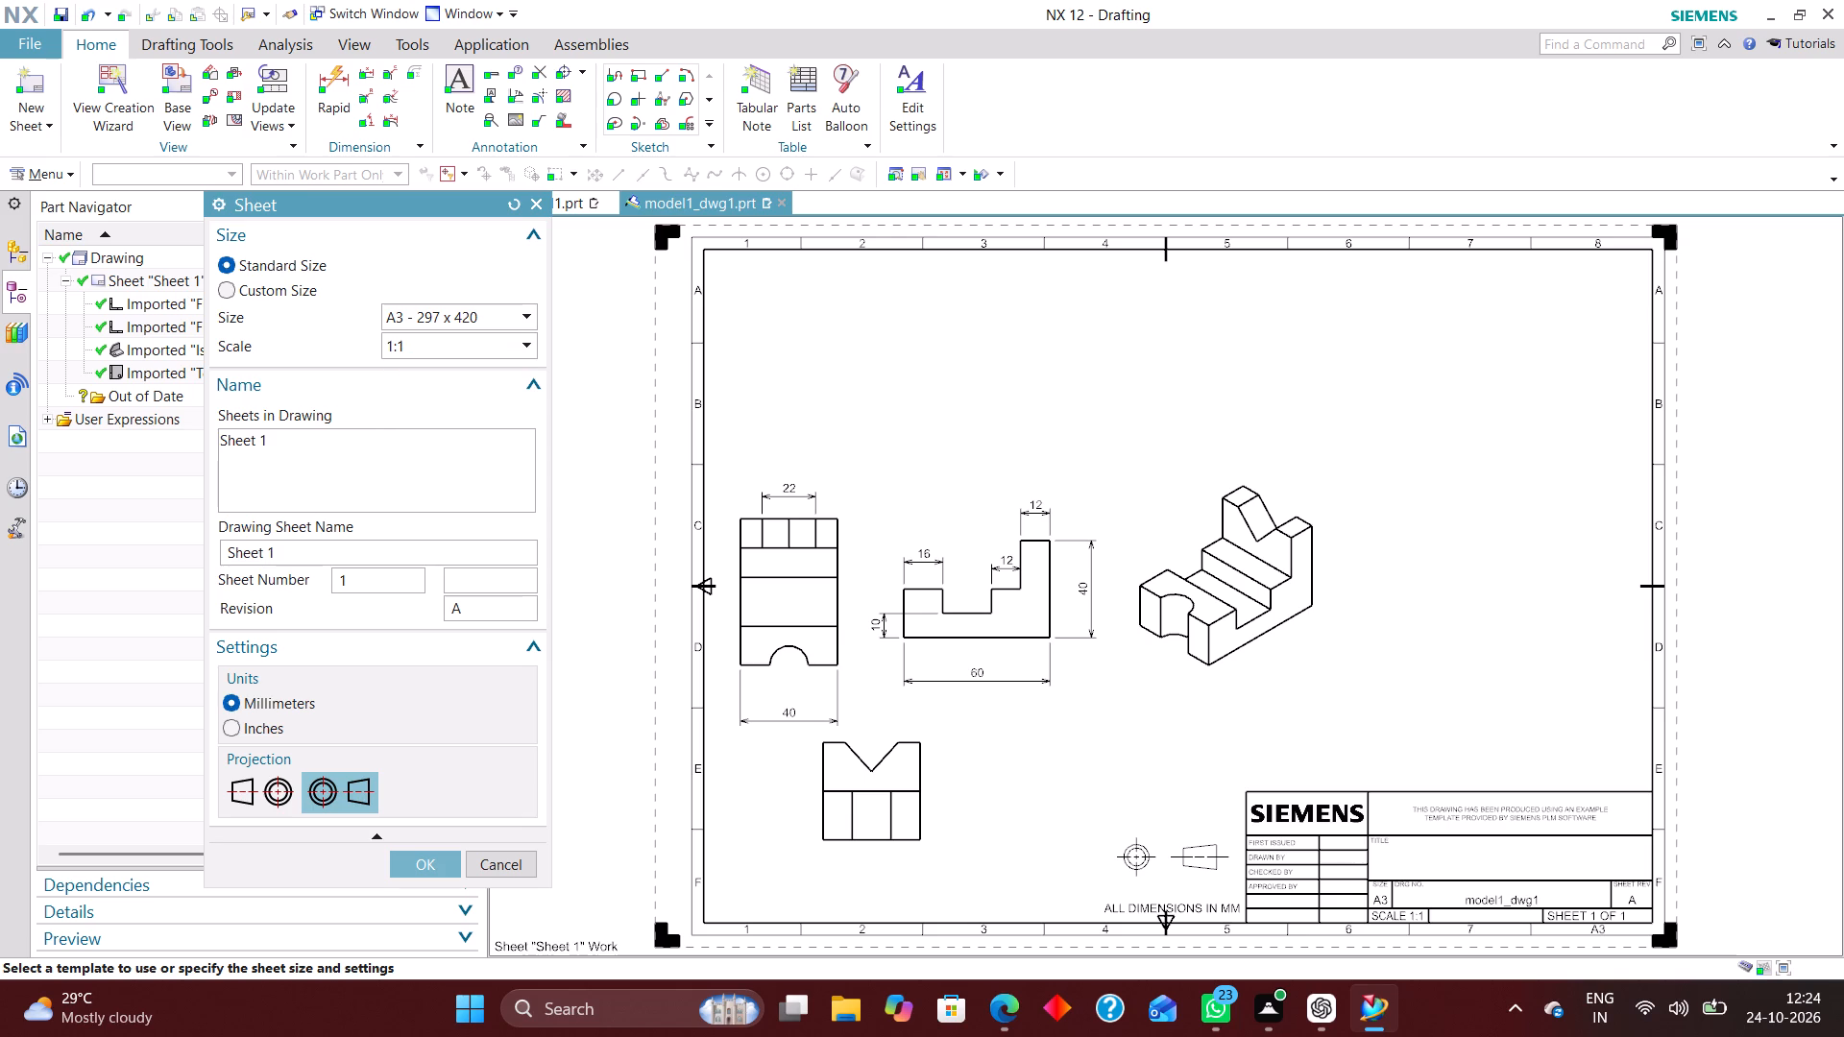
left_click(268, 792)
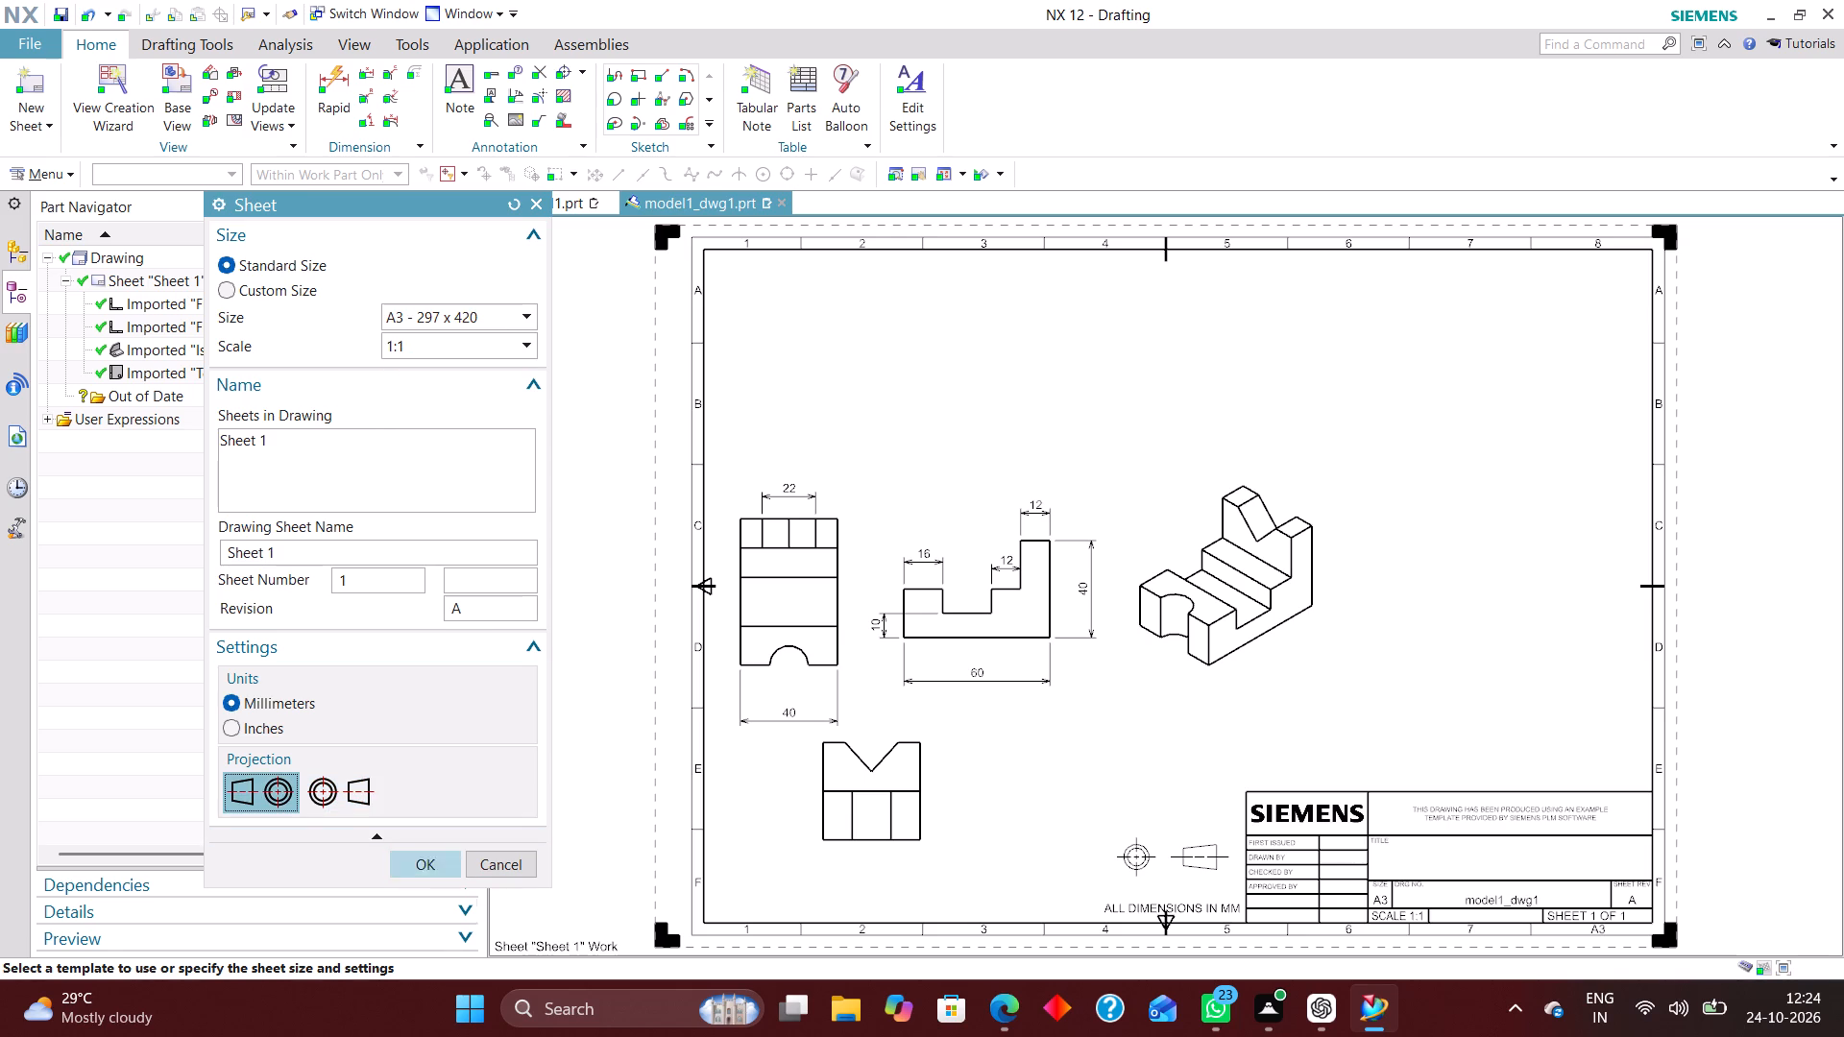
left_click(419, 860)
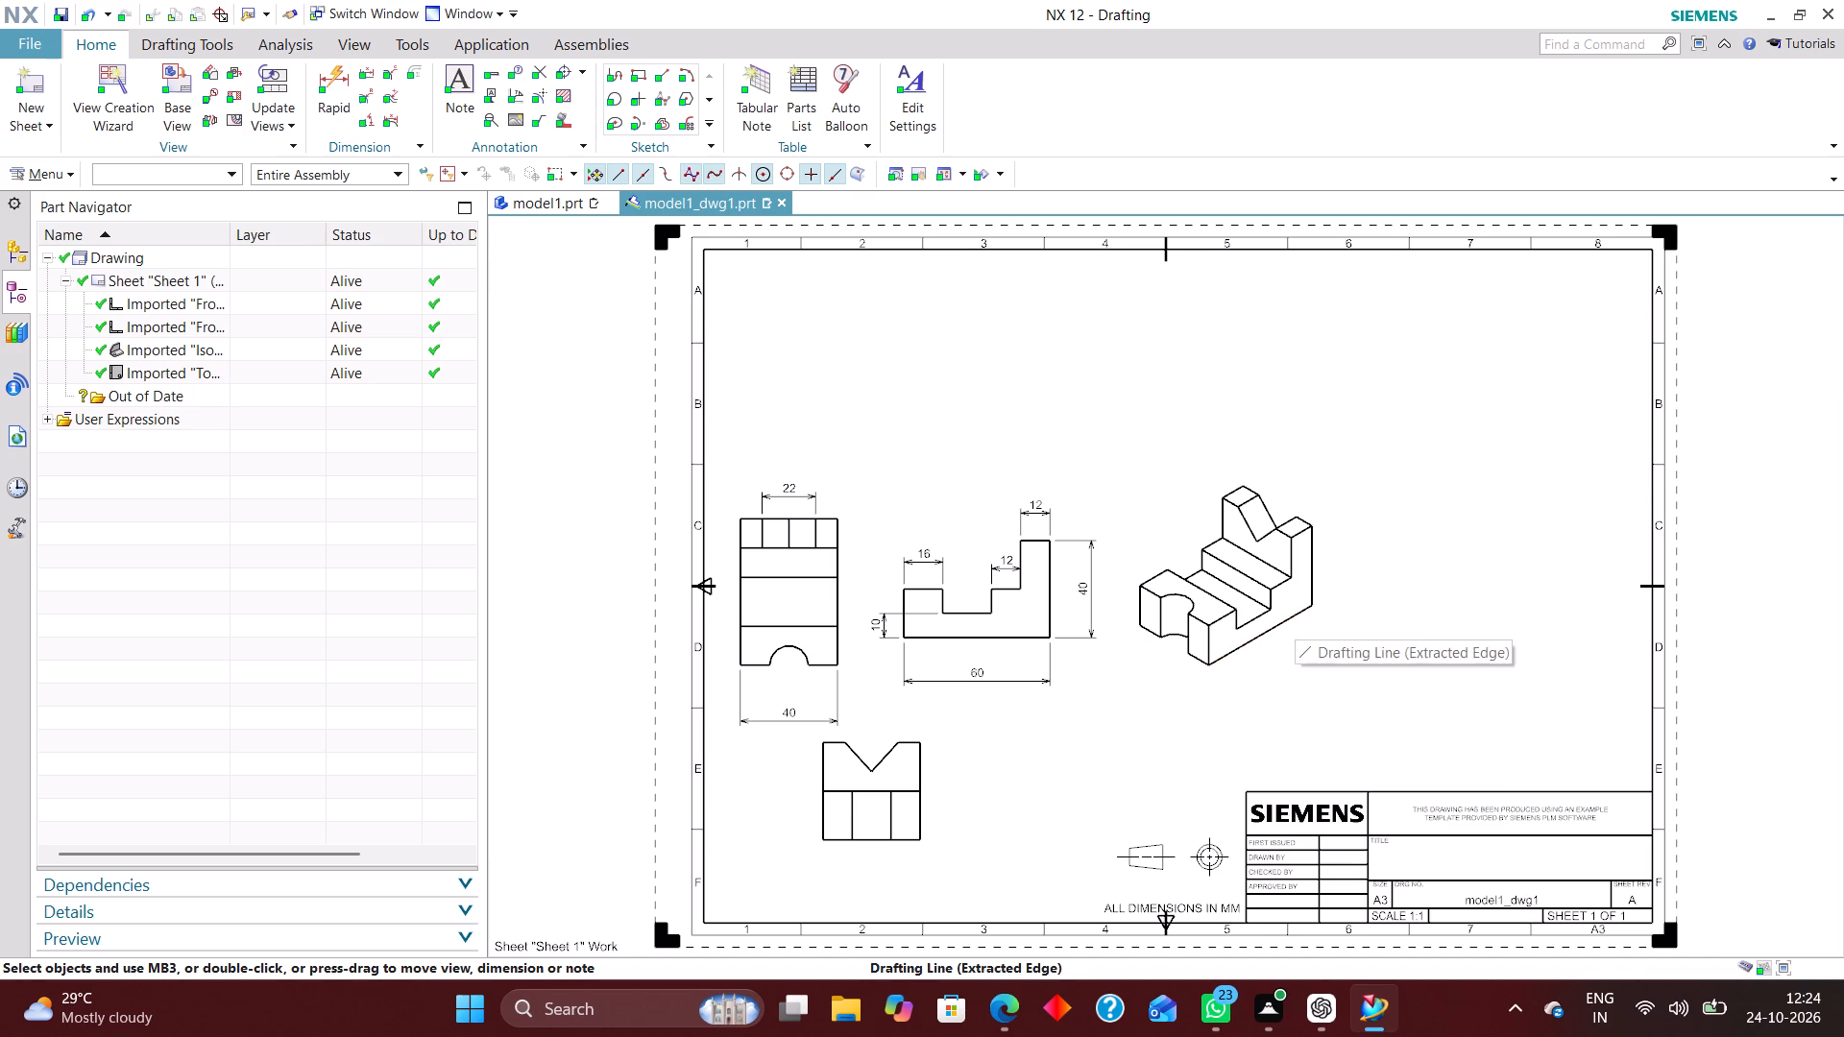
Move the isometric view to the sheet's upper-right corner and the stepped profile view to the upper middle, level with it.
left_click_drag(1294, 600, 1312, 578)
left_click(1342, 525)
left_click_drag(1336, 561, 1385, 509)
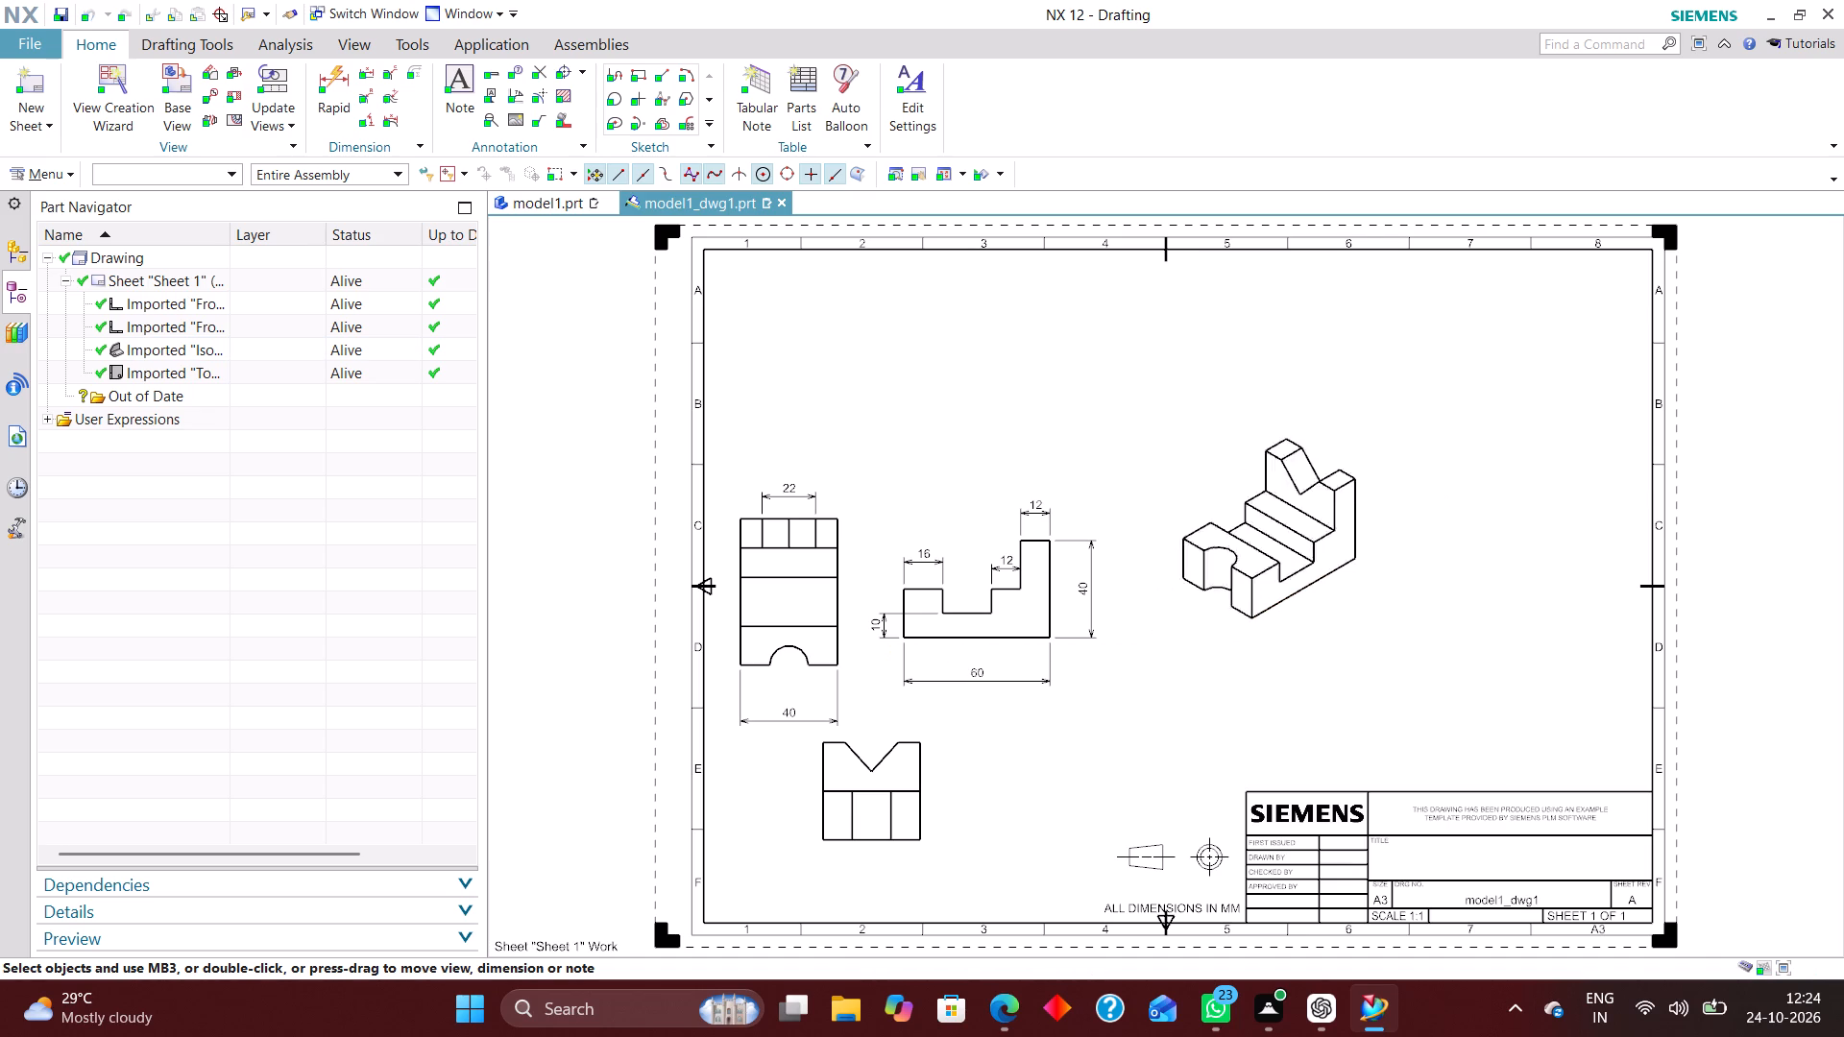
left_click_drag(1385, 509, 1584, 400)
left_click(977, 531)
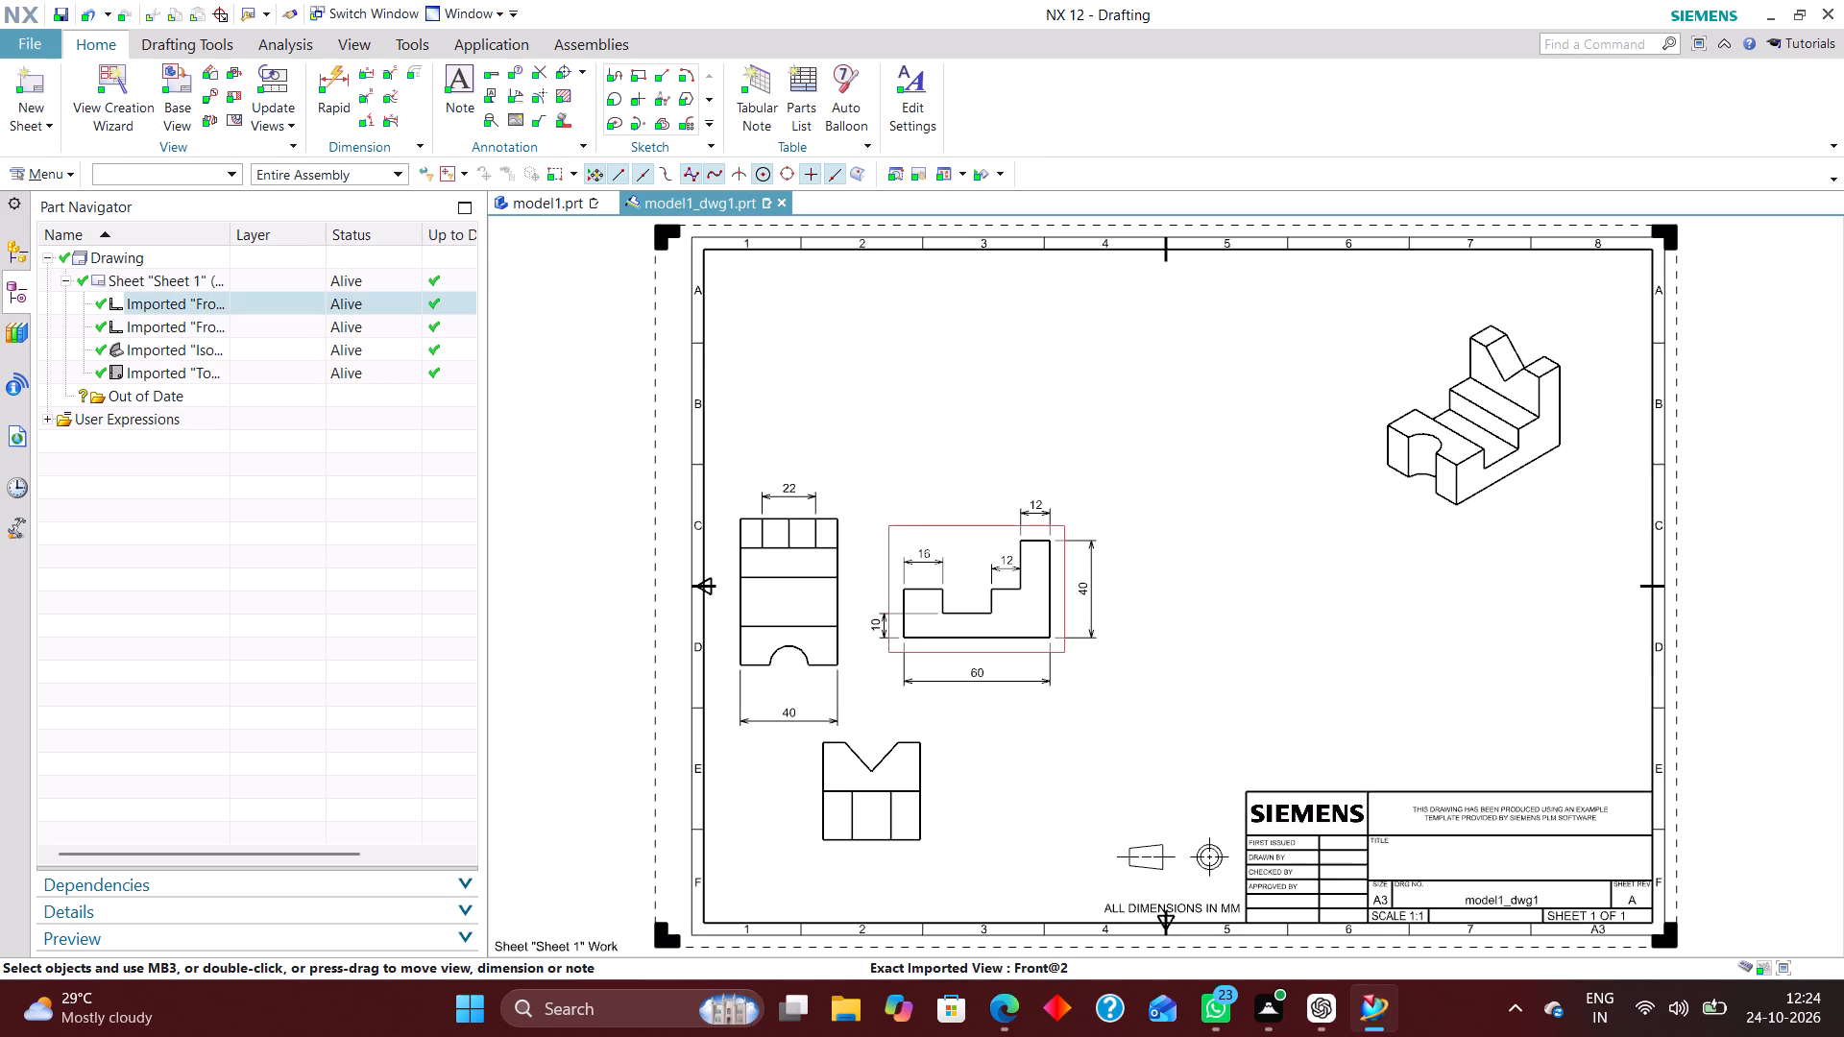
left_click_drag(980, 535, 1160, 364)
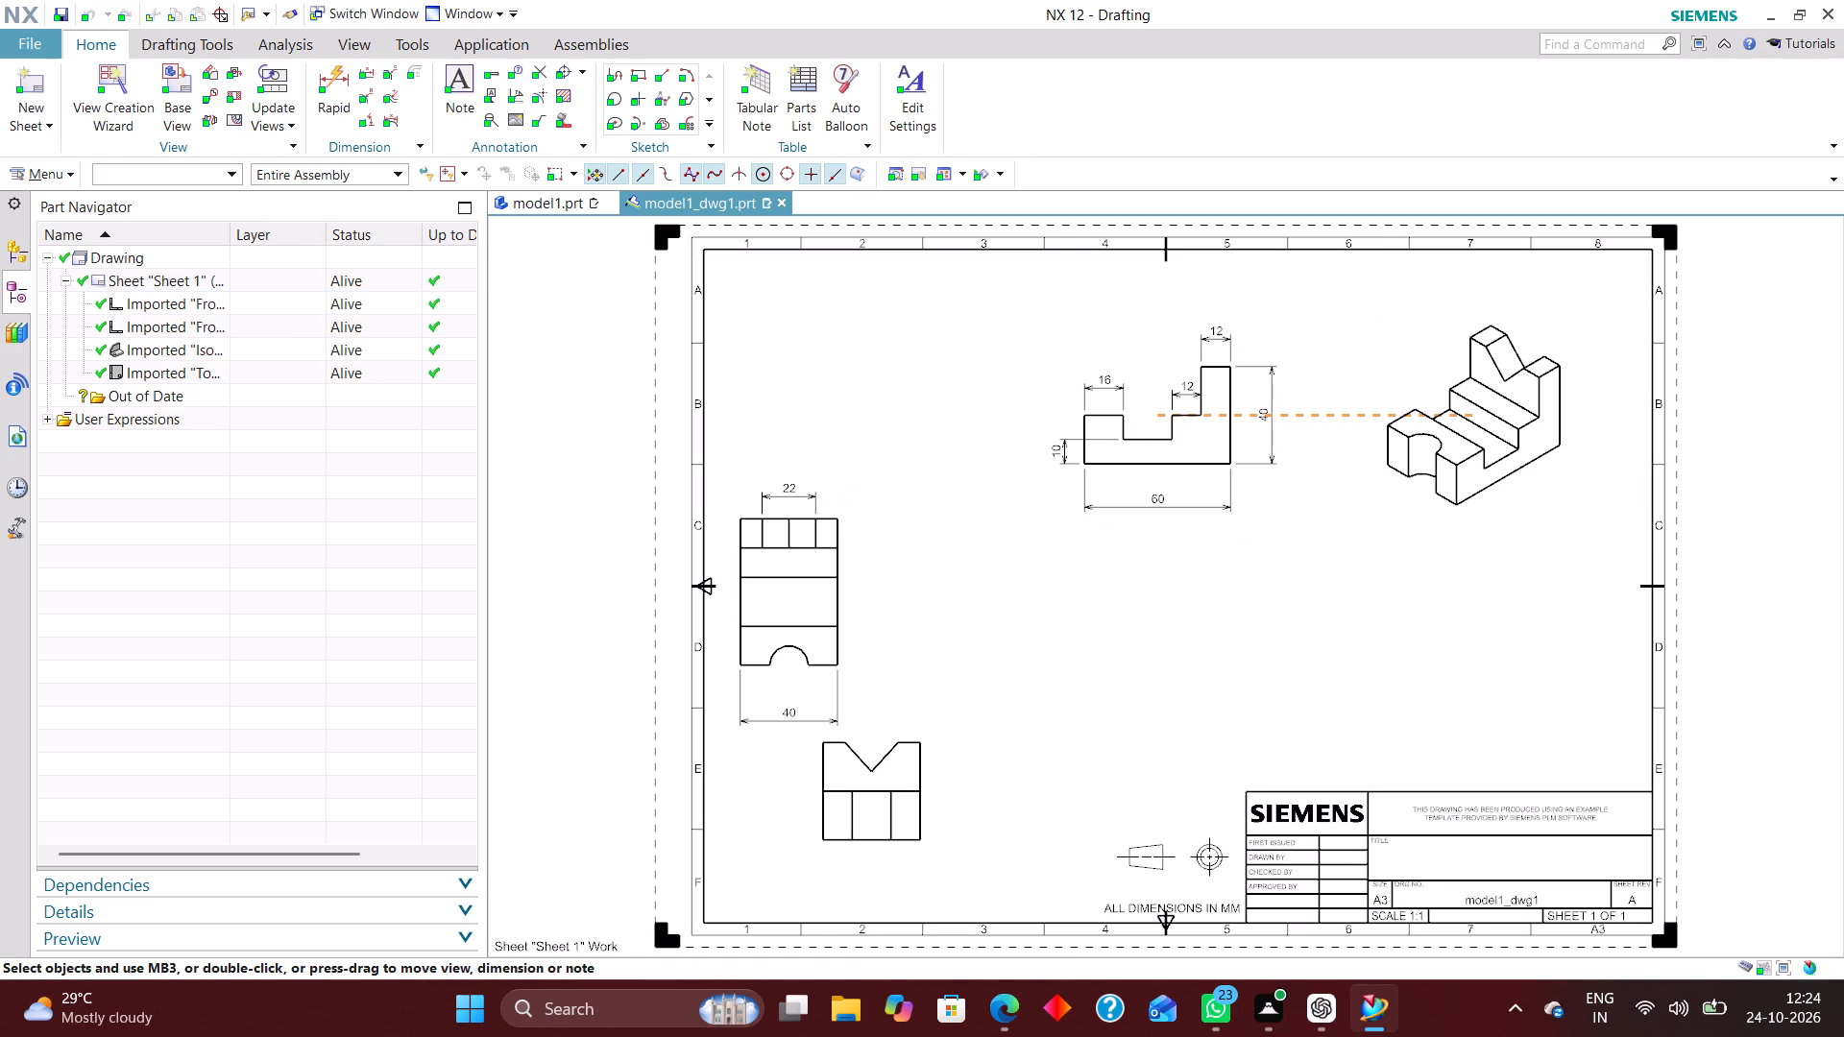
Move the top view to the sheet's upper left beside the profile view, and the V-groove view below the profile view.
left_click_drag(837, 500, 872, 314)
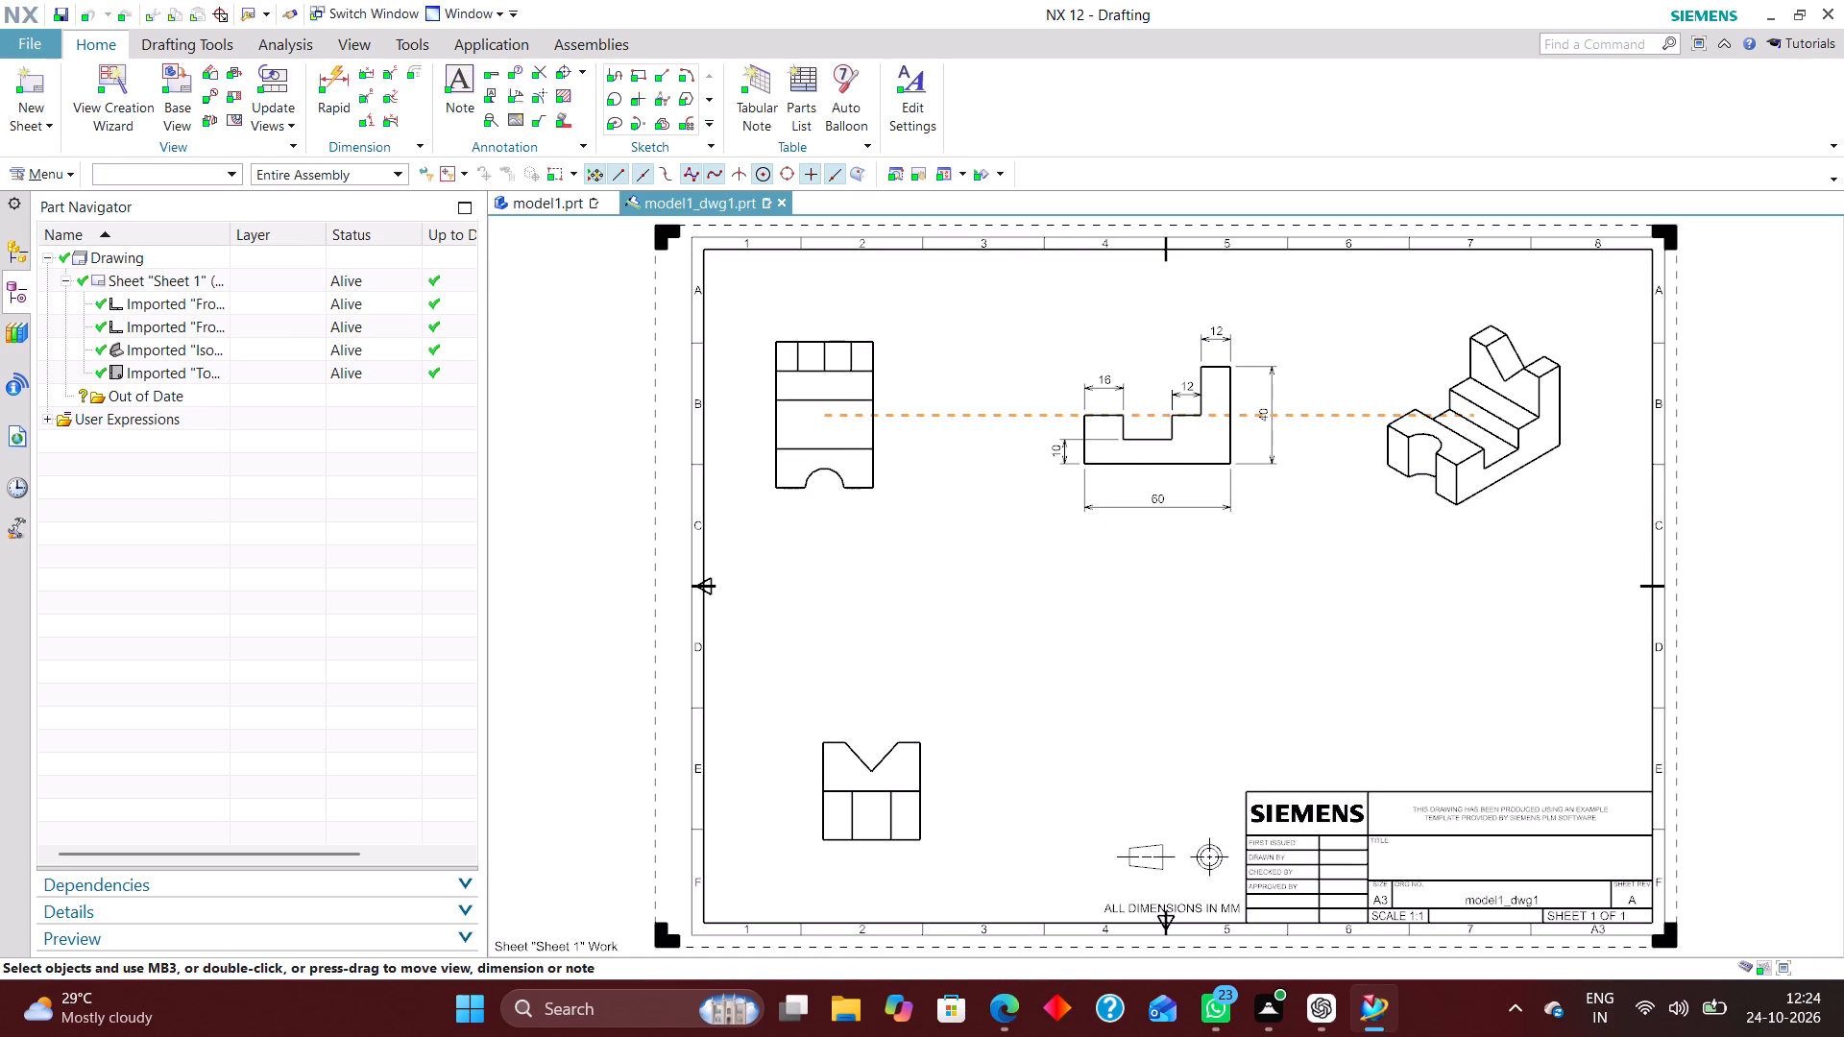
left_click_drag(872, 314, 877, 356)
left_click_drag(880, 725, 889, 724)
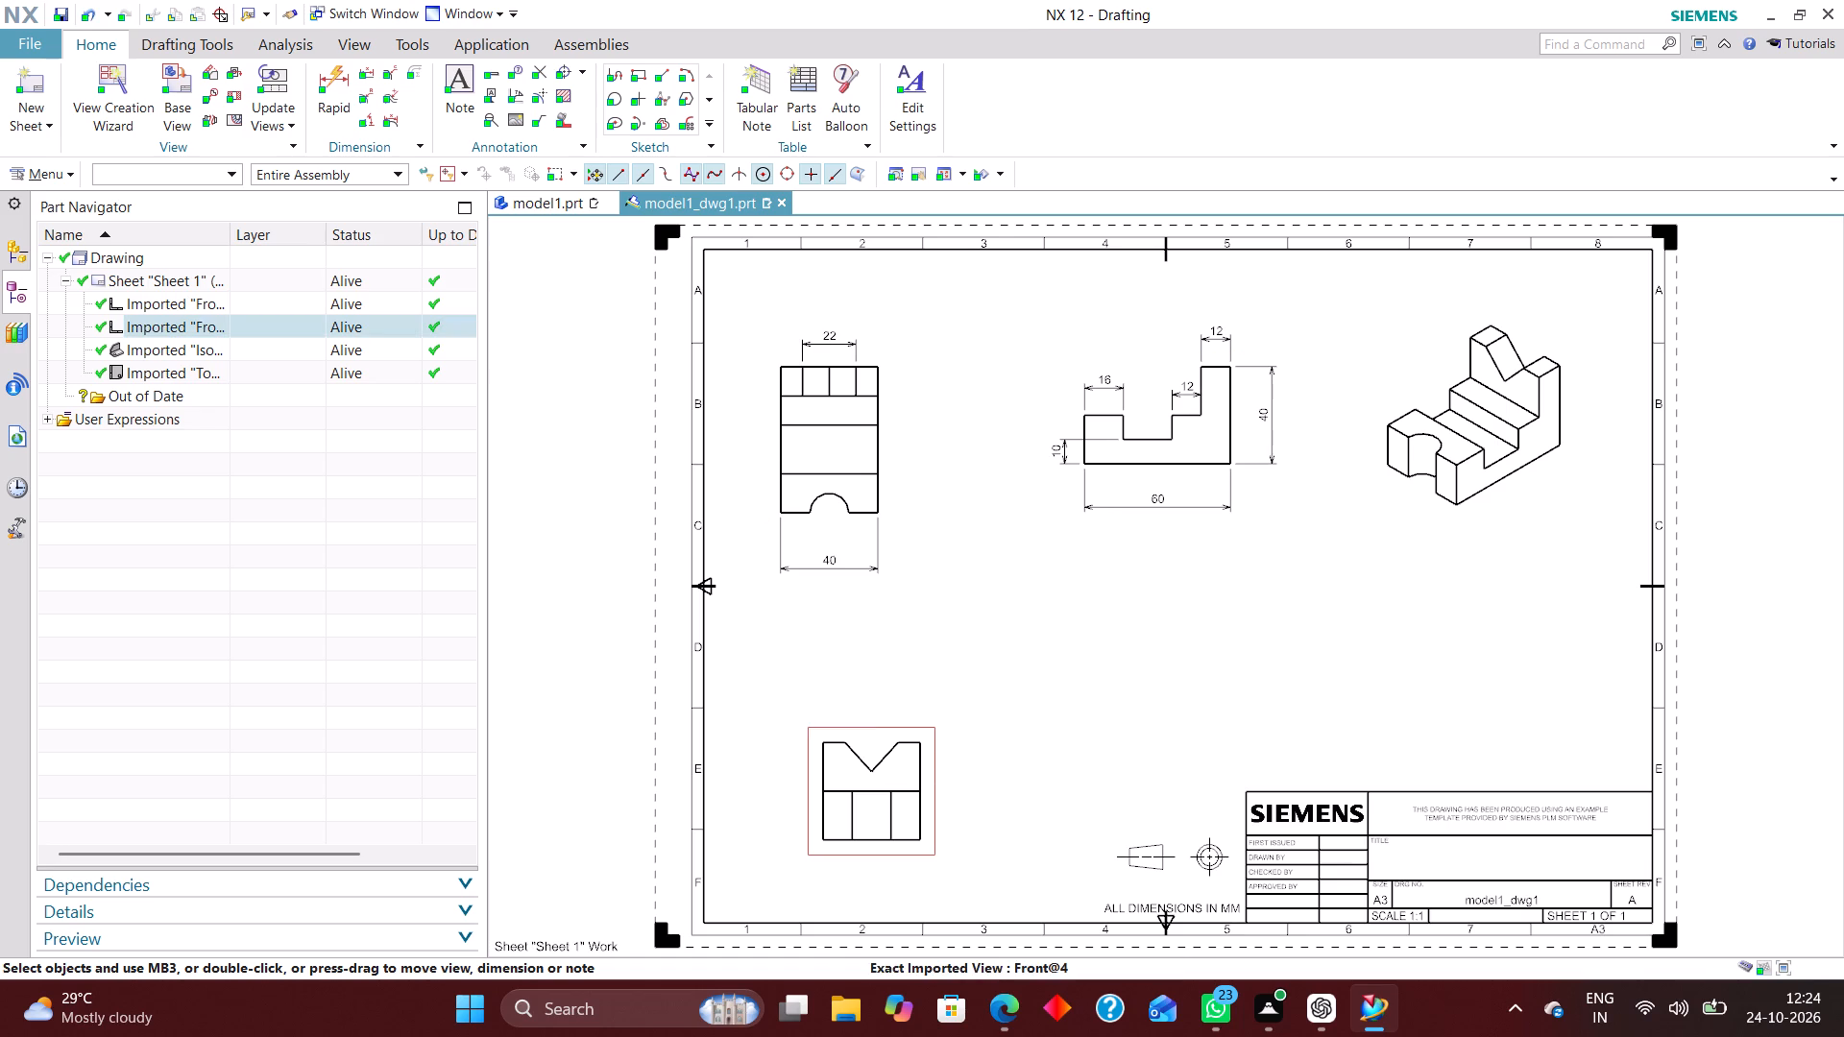
left_click_drag(889, 724, 1079, 615)
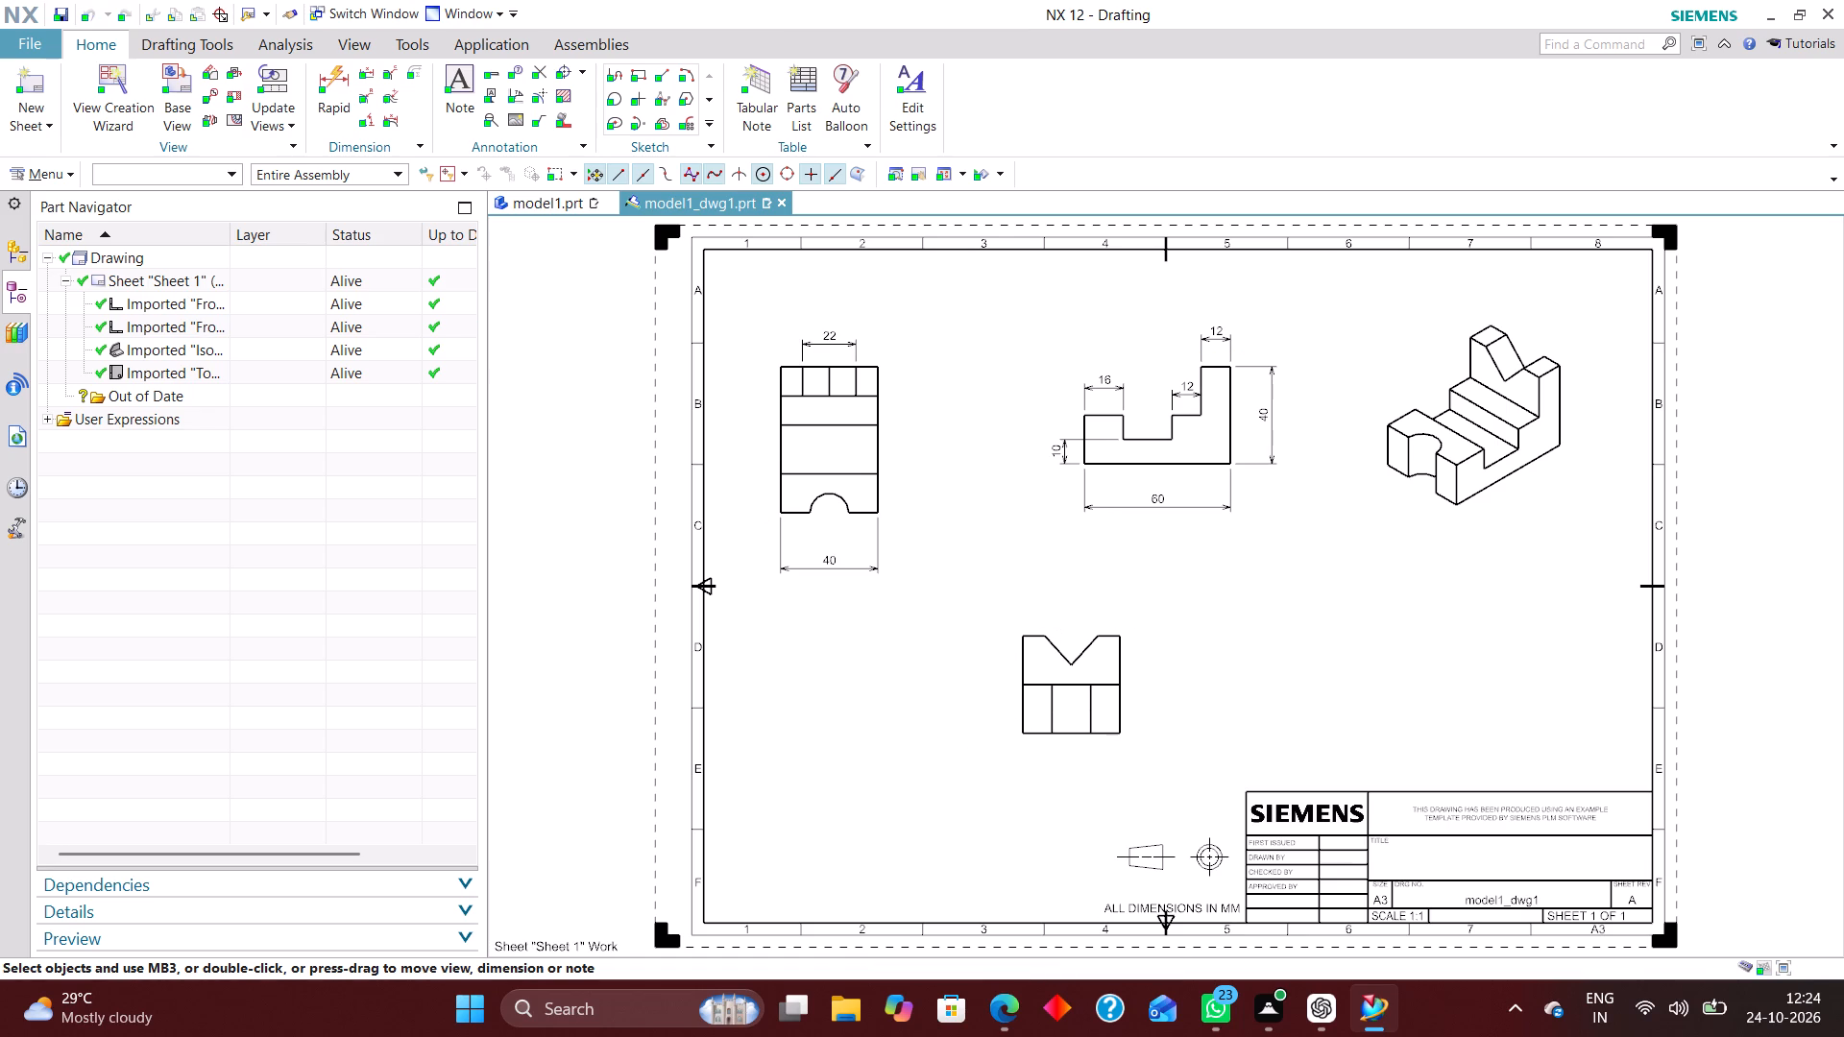
left_click_drag(1079, 615, 1092, 629)
left_click_drag(891, 458, 927, 465)
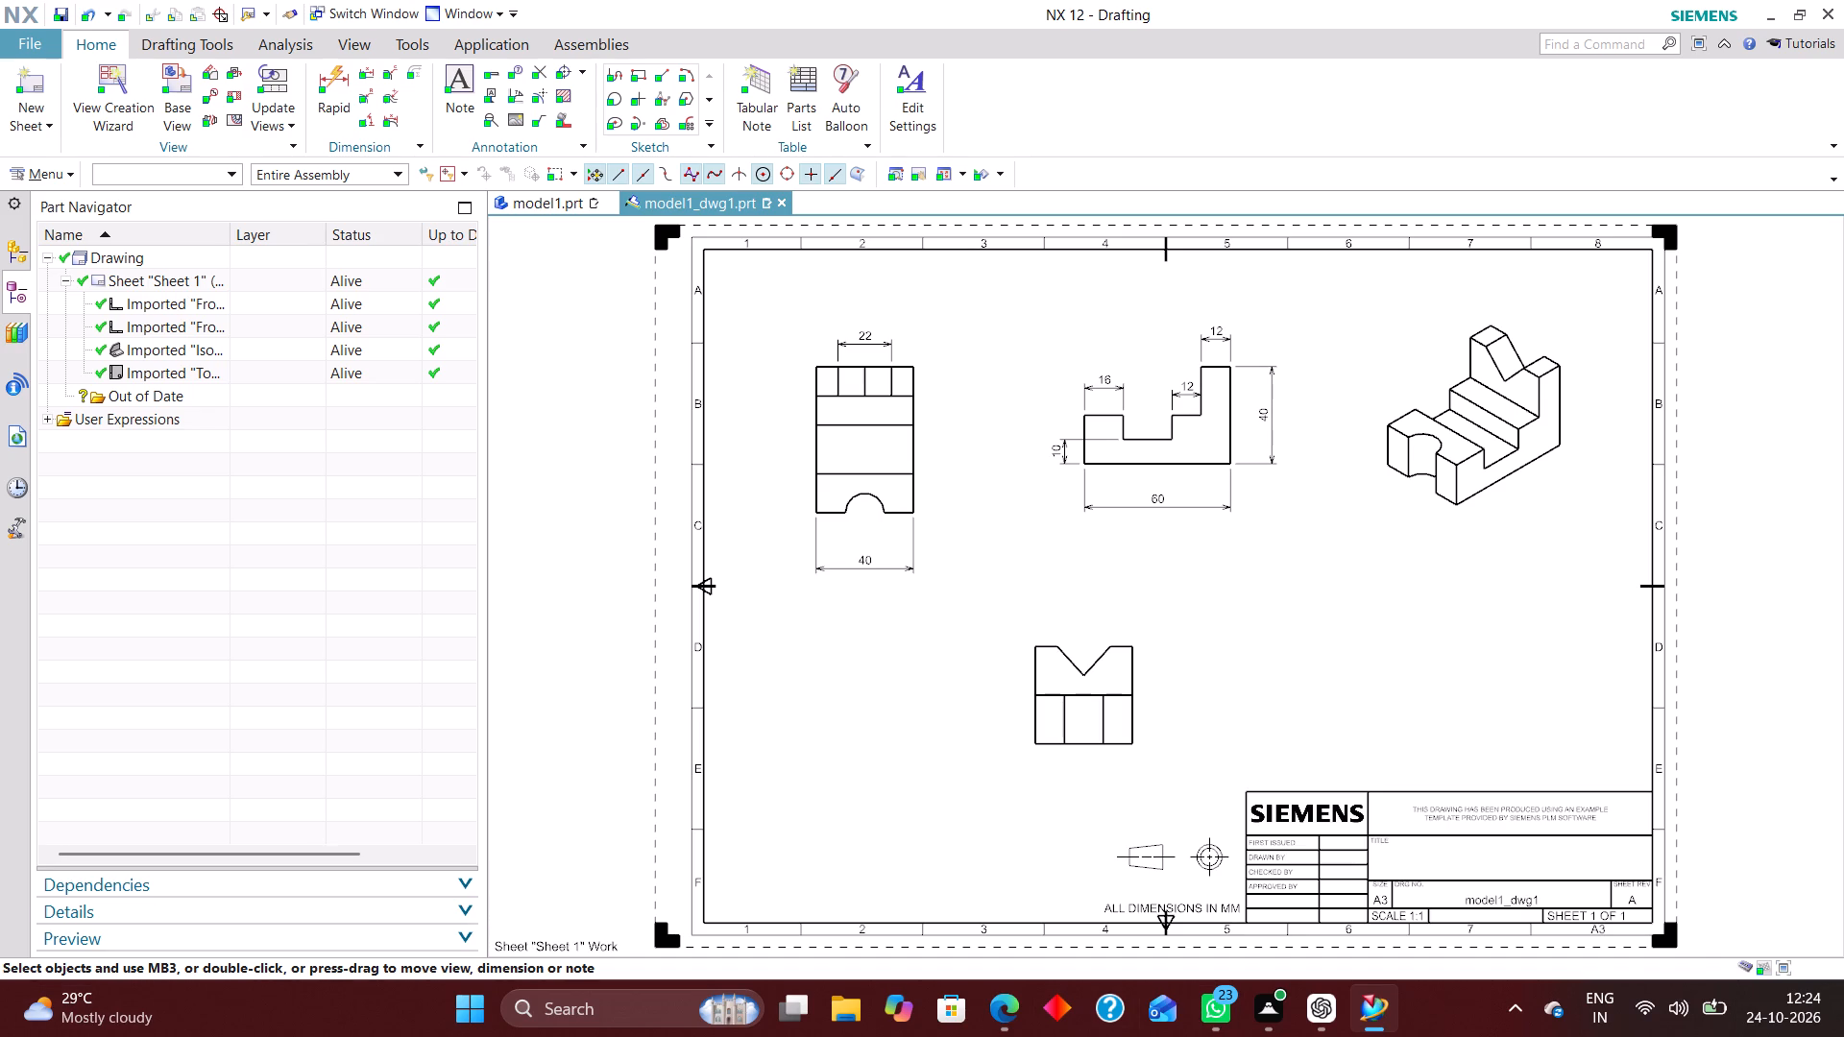
Add a rapid dimension below the V-groove view for its overall width between the bottom corners.
left_click(336, 71)
scroll(1036, 788, "up", 2)
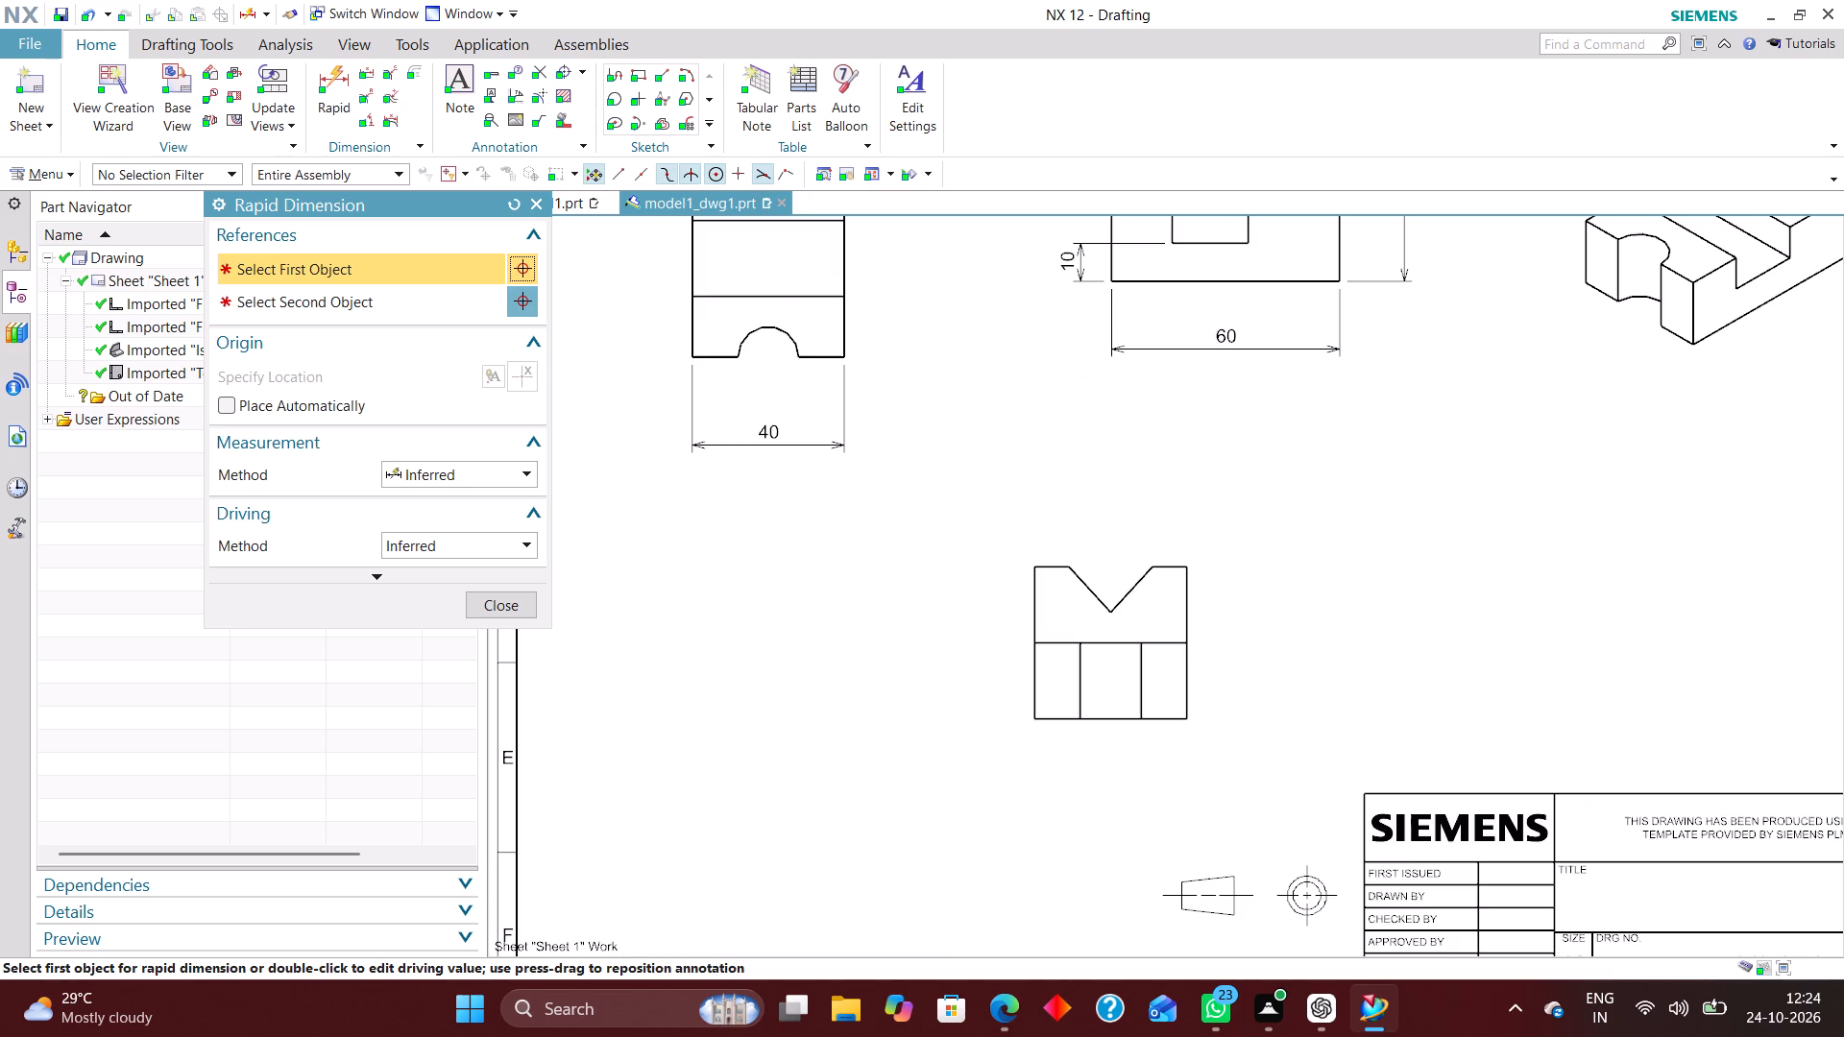
left_click(1033, 721)
left_click(1196, 719)
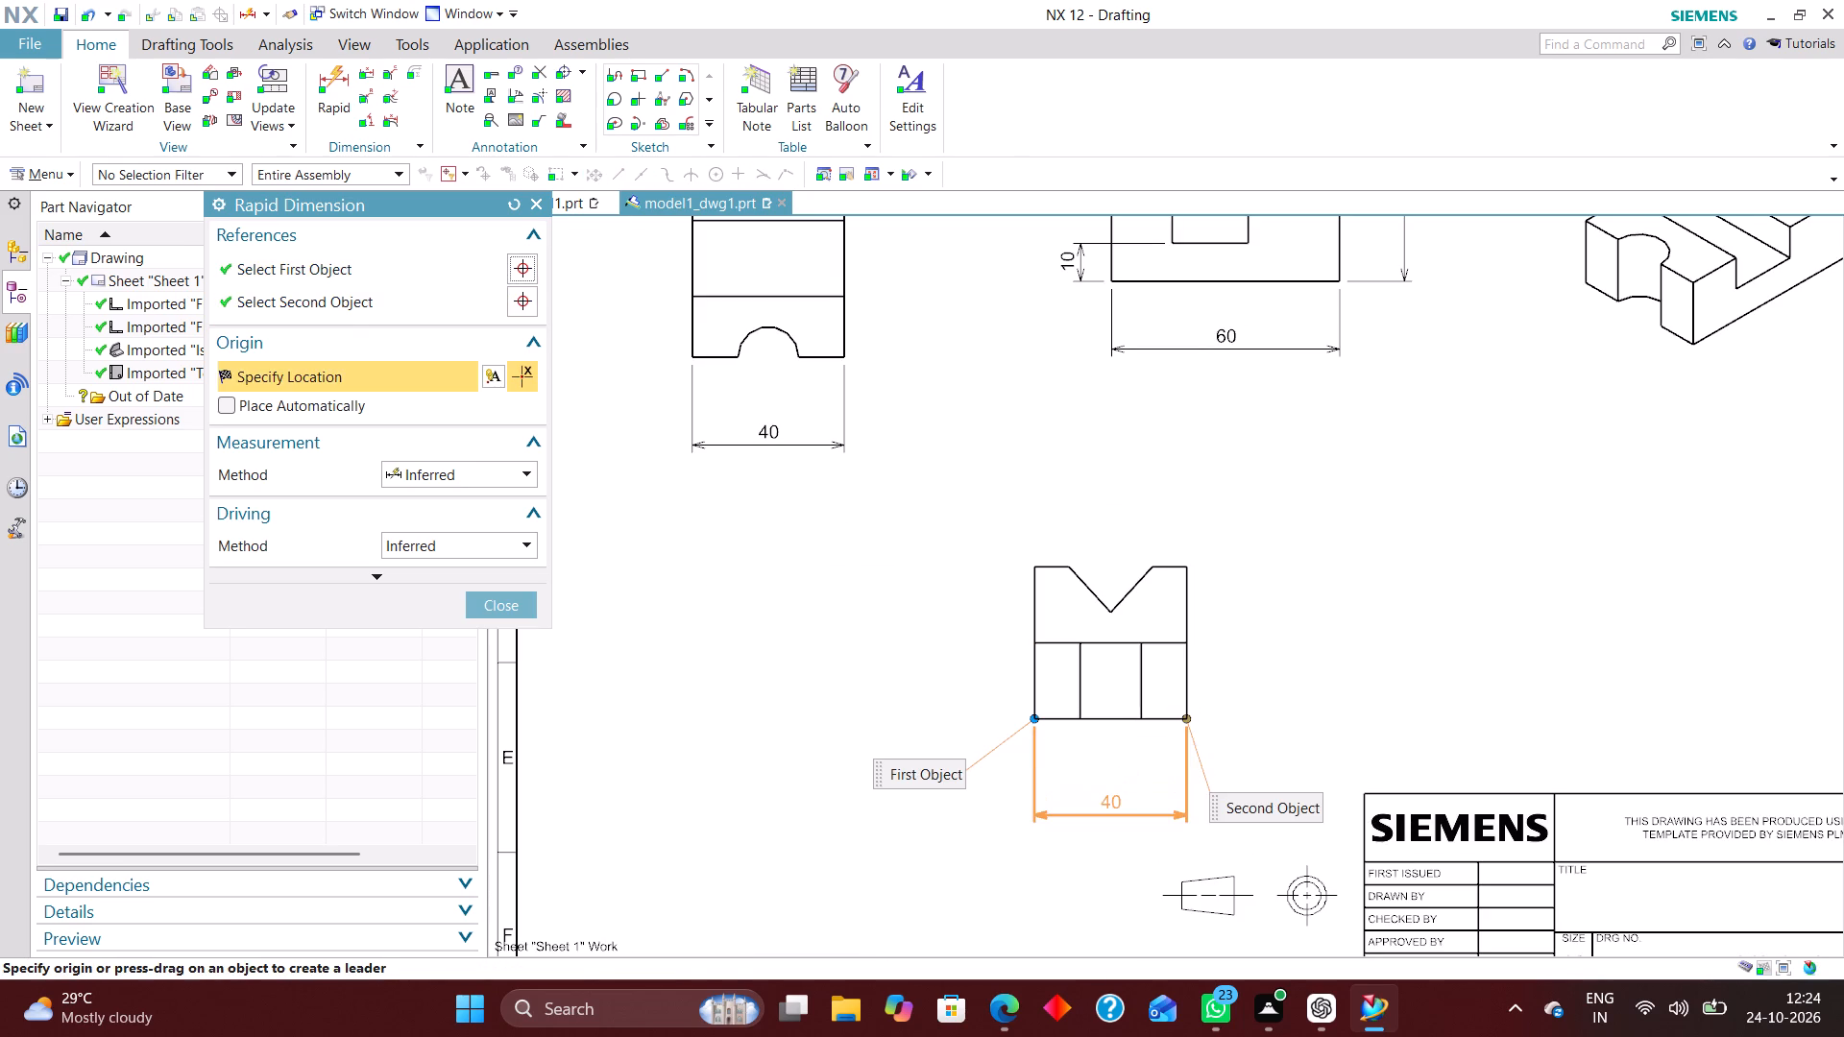
left_click(1116, 801)
Dimension the V-groove view's overall height between its bottom-right and top-right corners, placing it to the right of the view.
left_click(1194, 725)
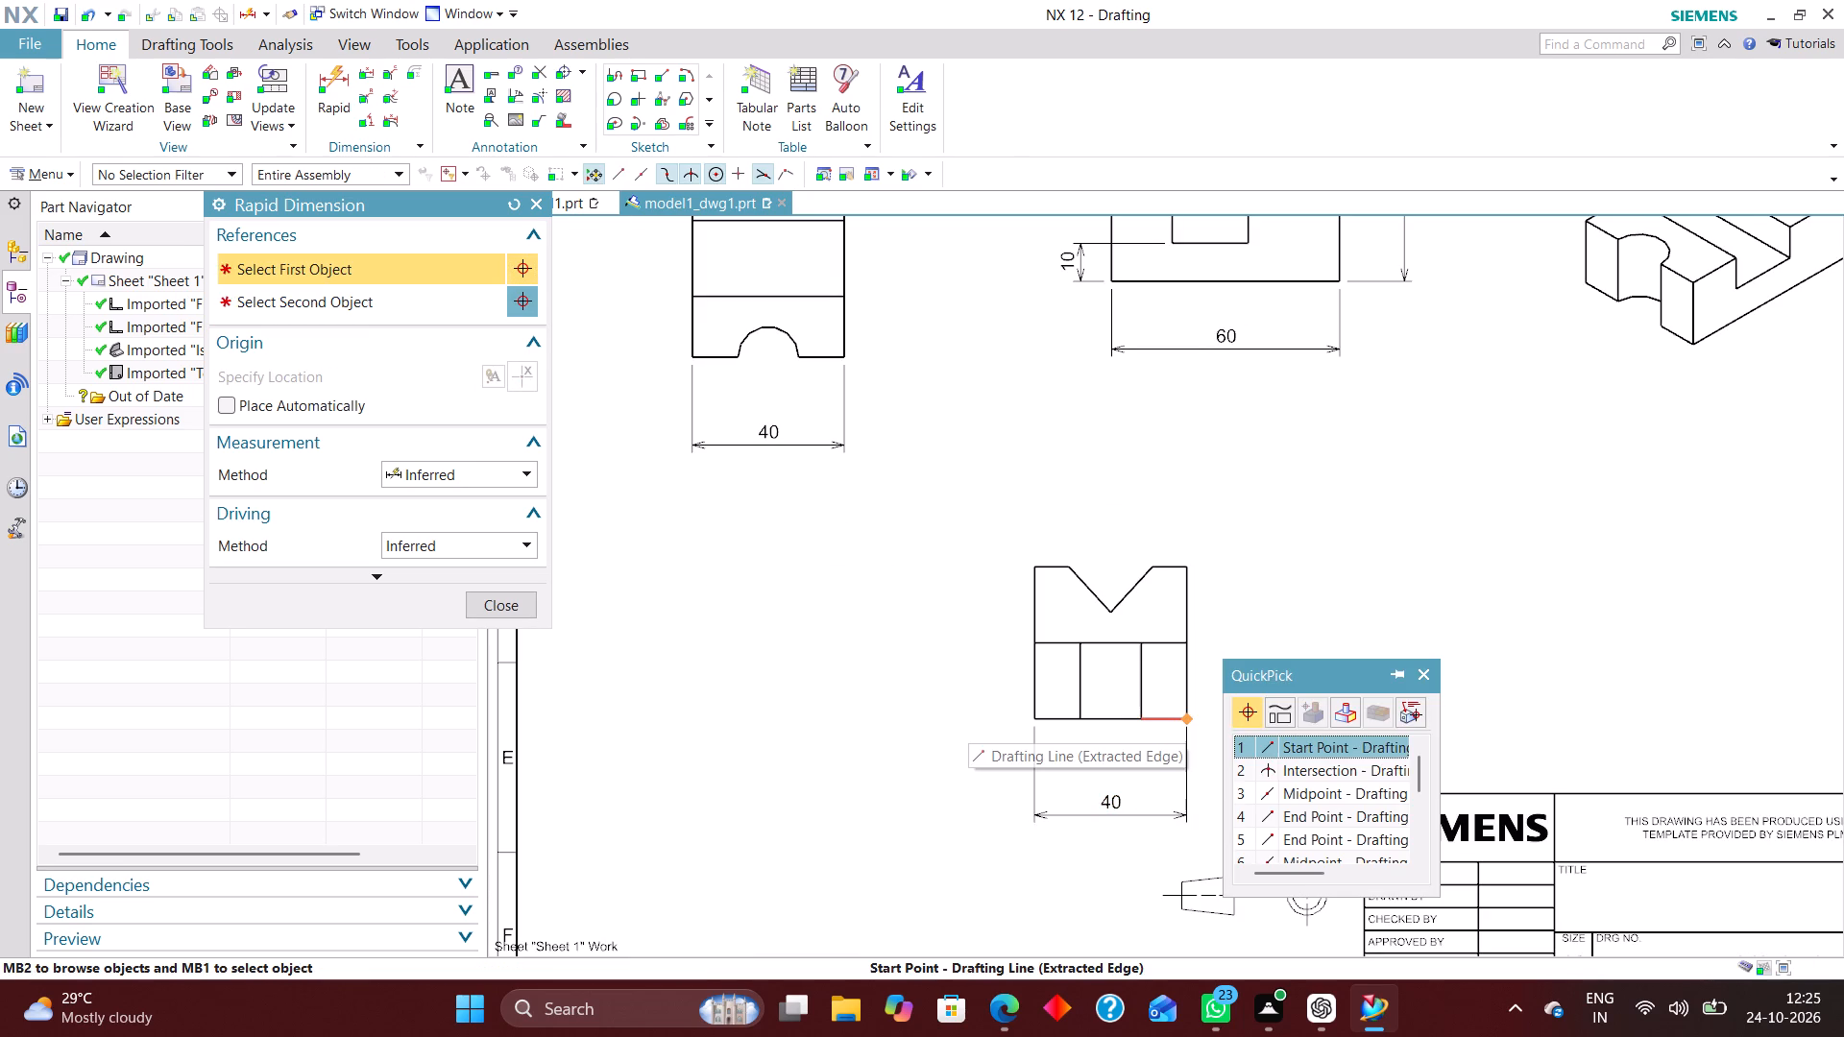
left_click(1295, 744)
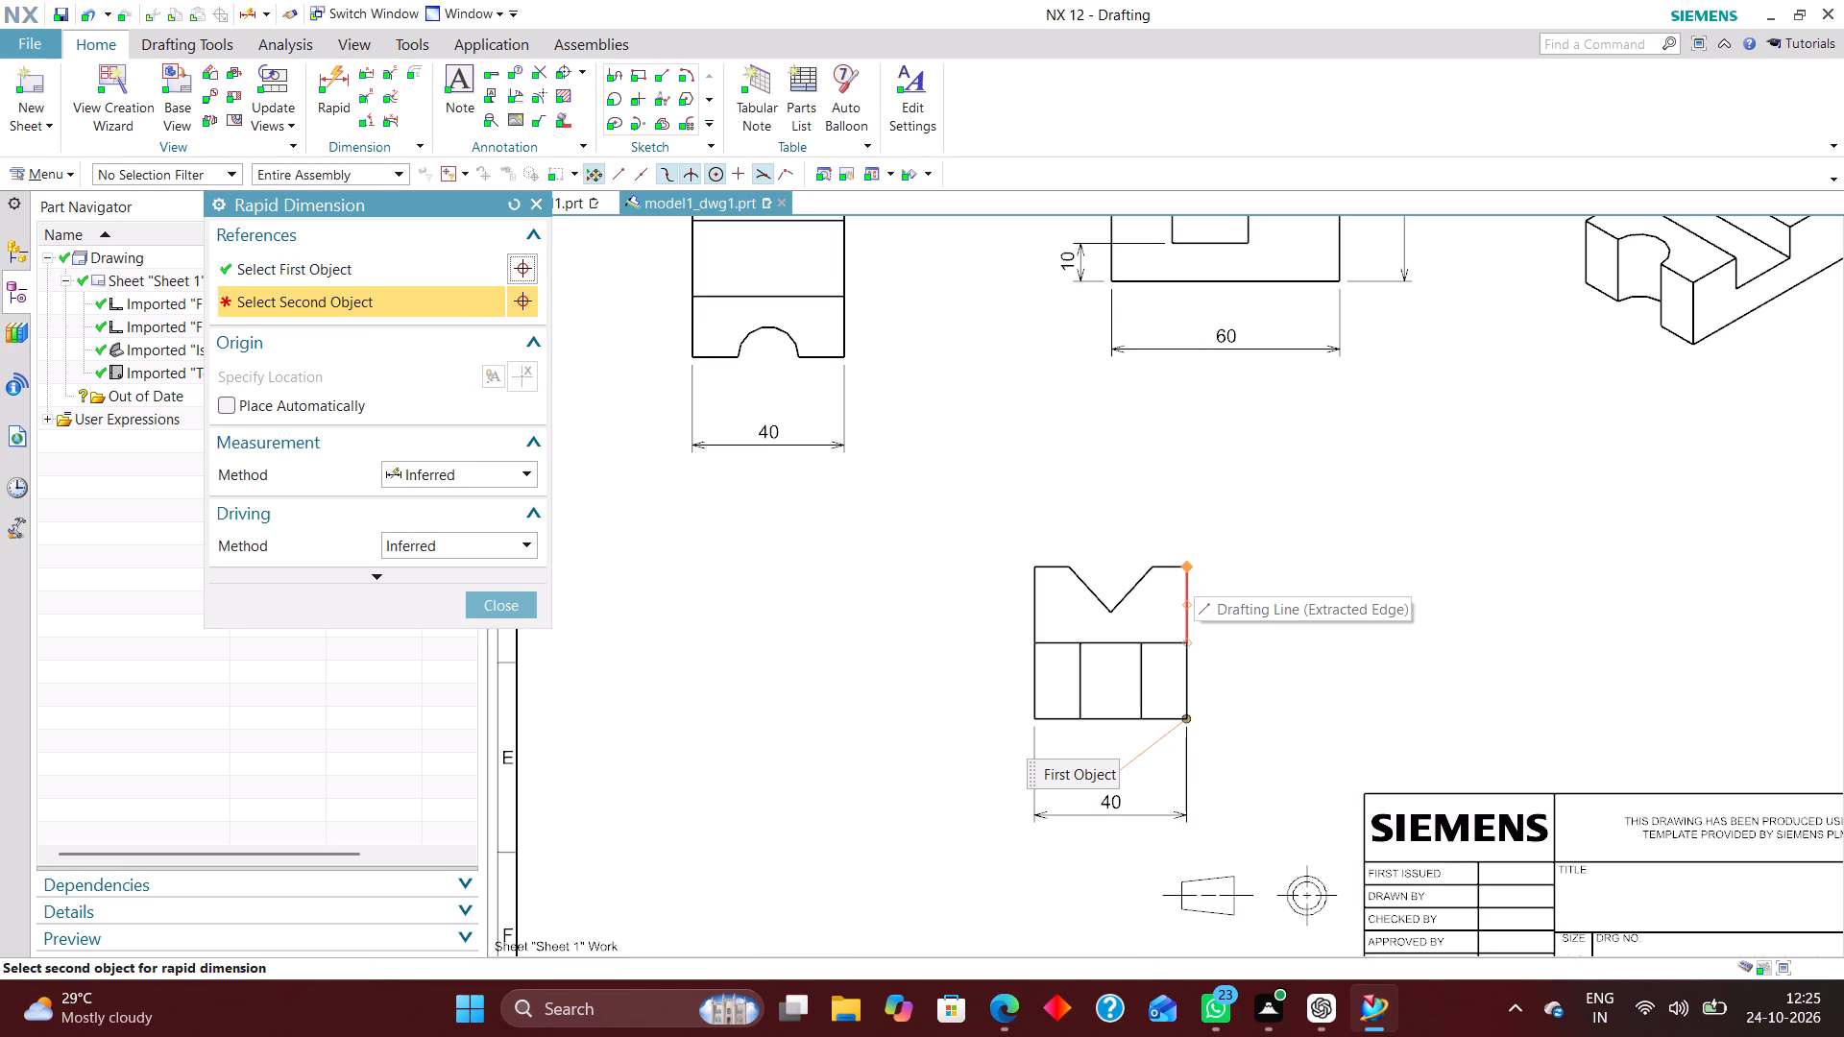
left_click(1194, 570)
left_click(1252, 620)
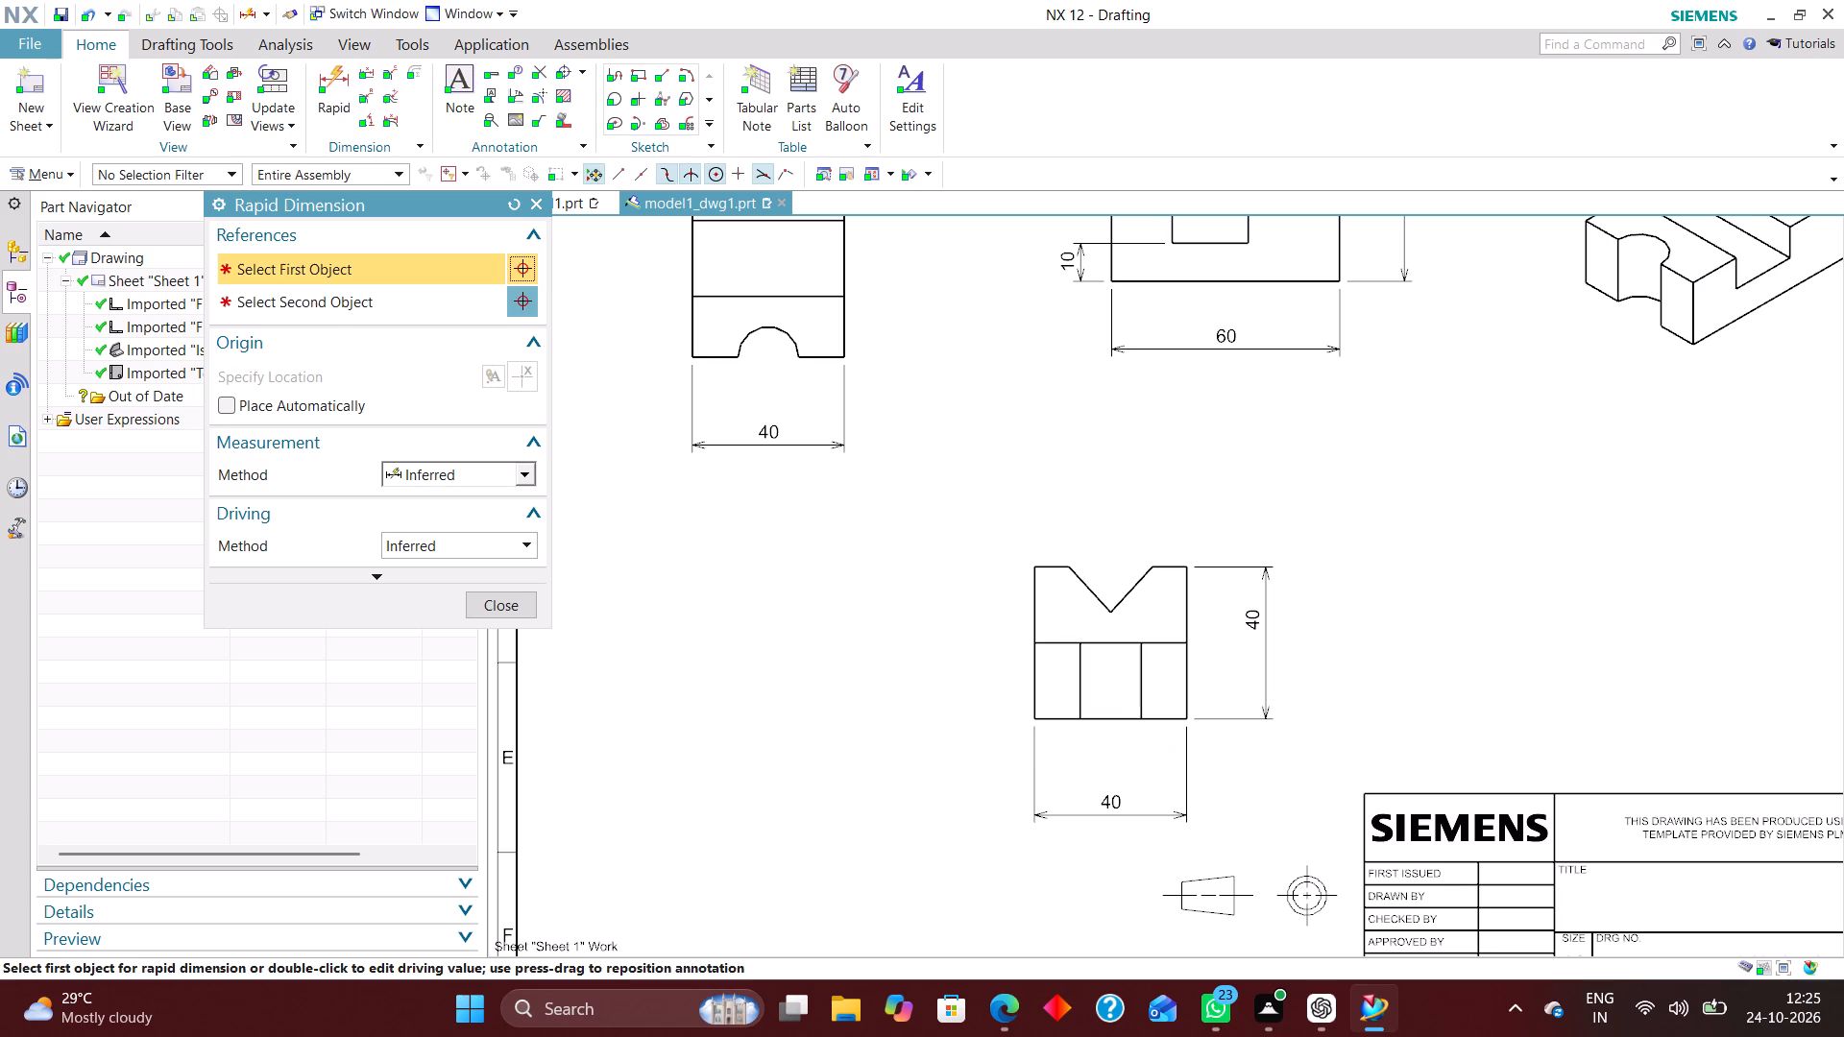
Dimension the V-groove's depth from the top-left corner to the groove's lowest point, placing it left of the view.
scroll(967, 746, "down", 2)
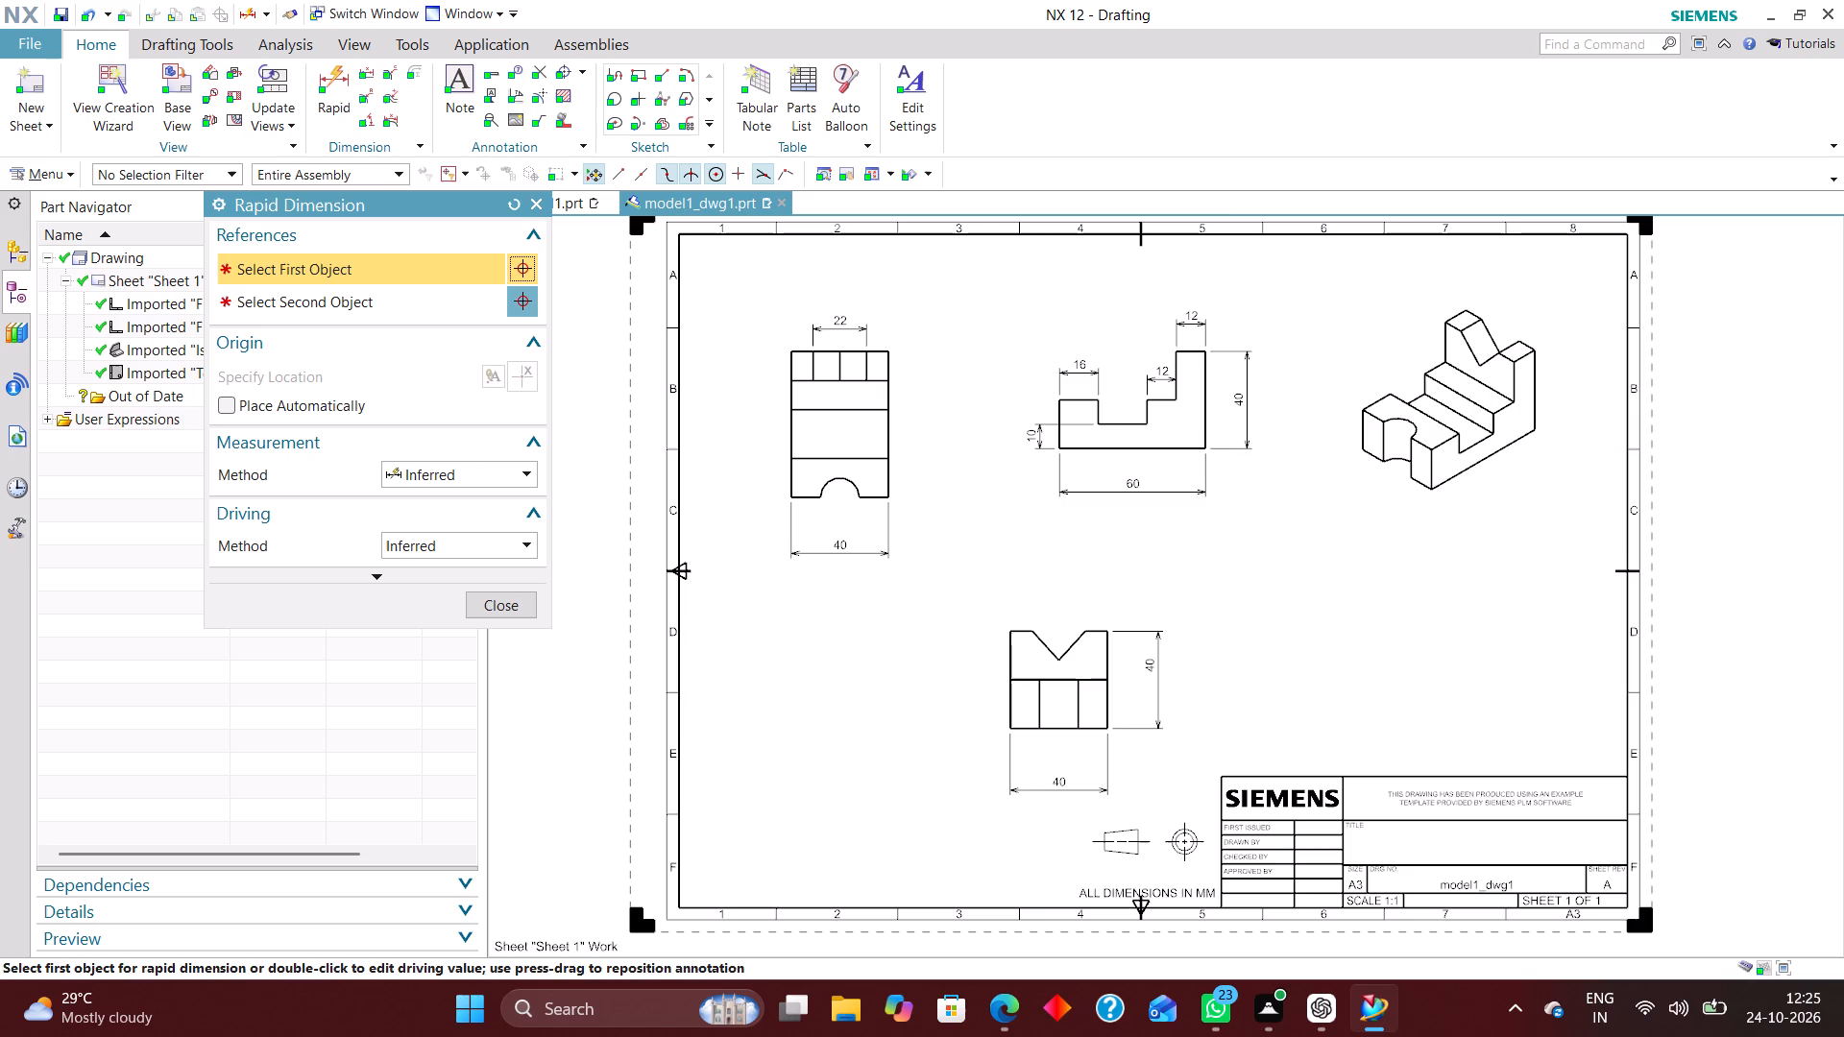
scroll(1058, 647, "up", 5)
scroll(1019, 595, "down", 4)
scroll(1006, 648, "up", 2)
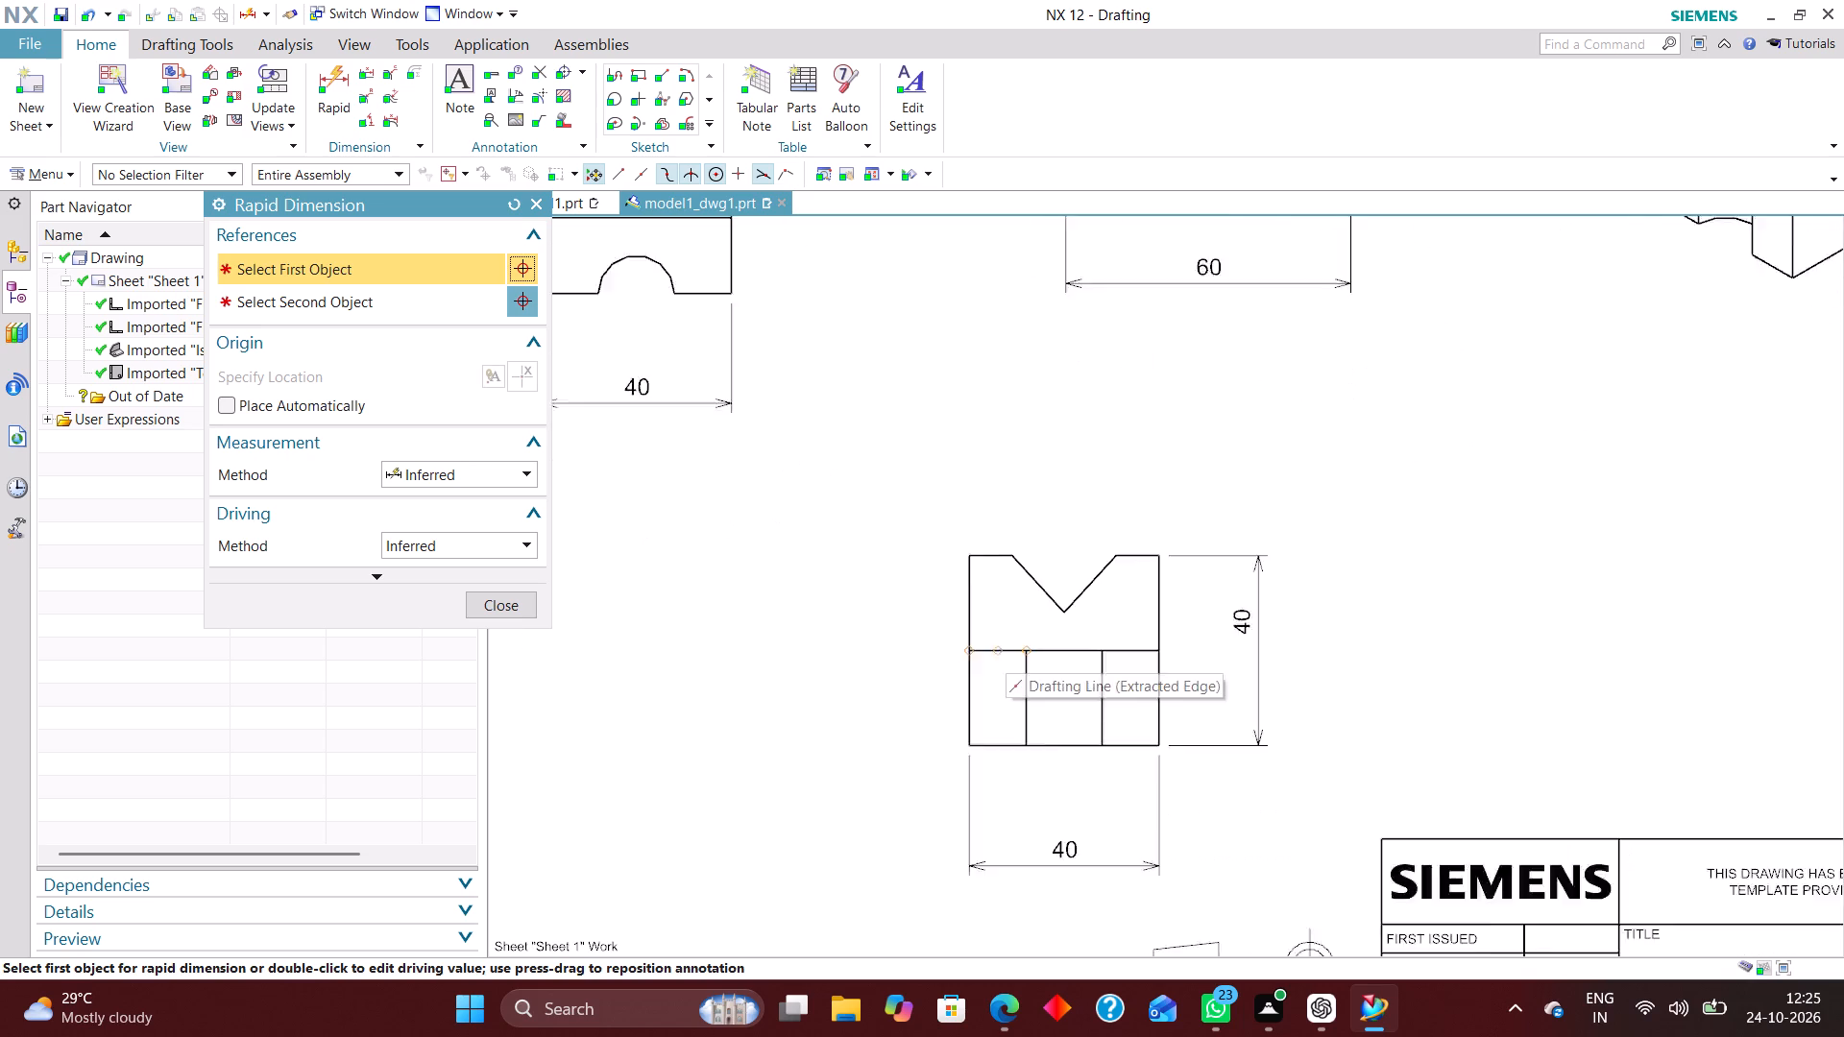
scroll(1007, 648, "up", 2)
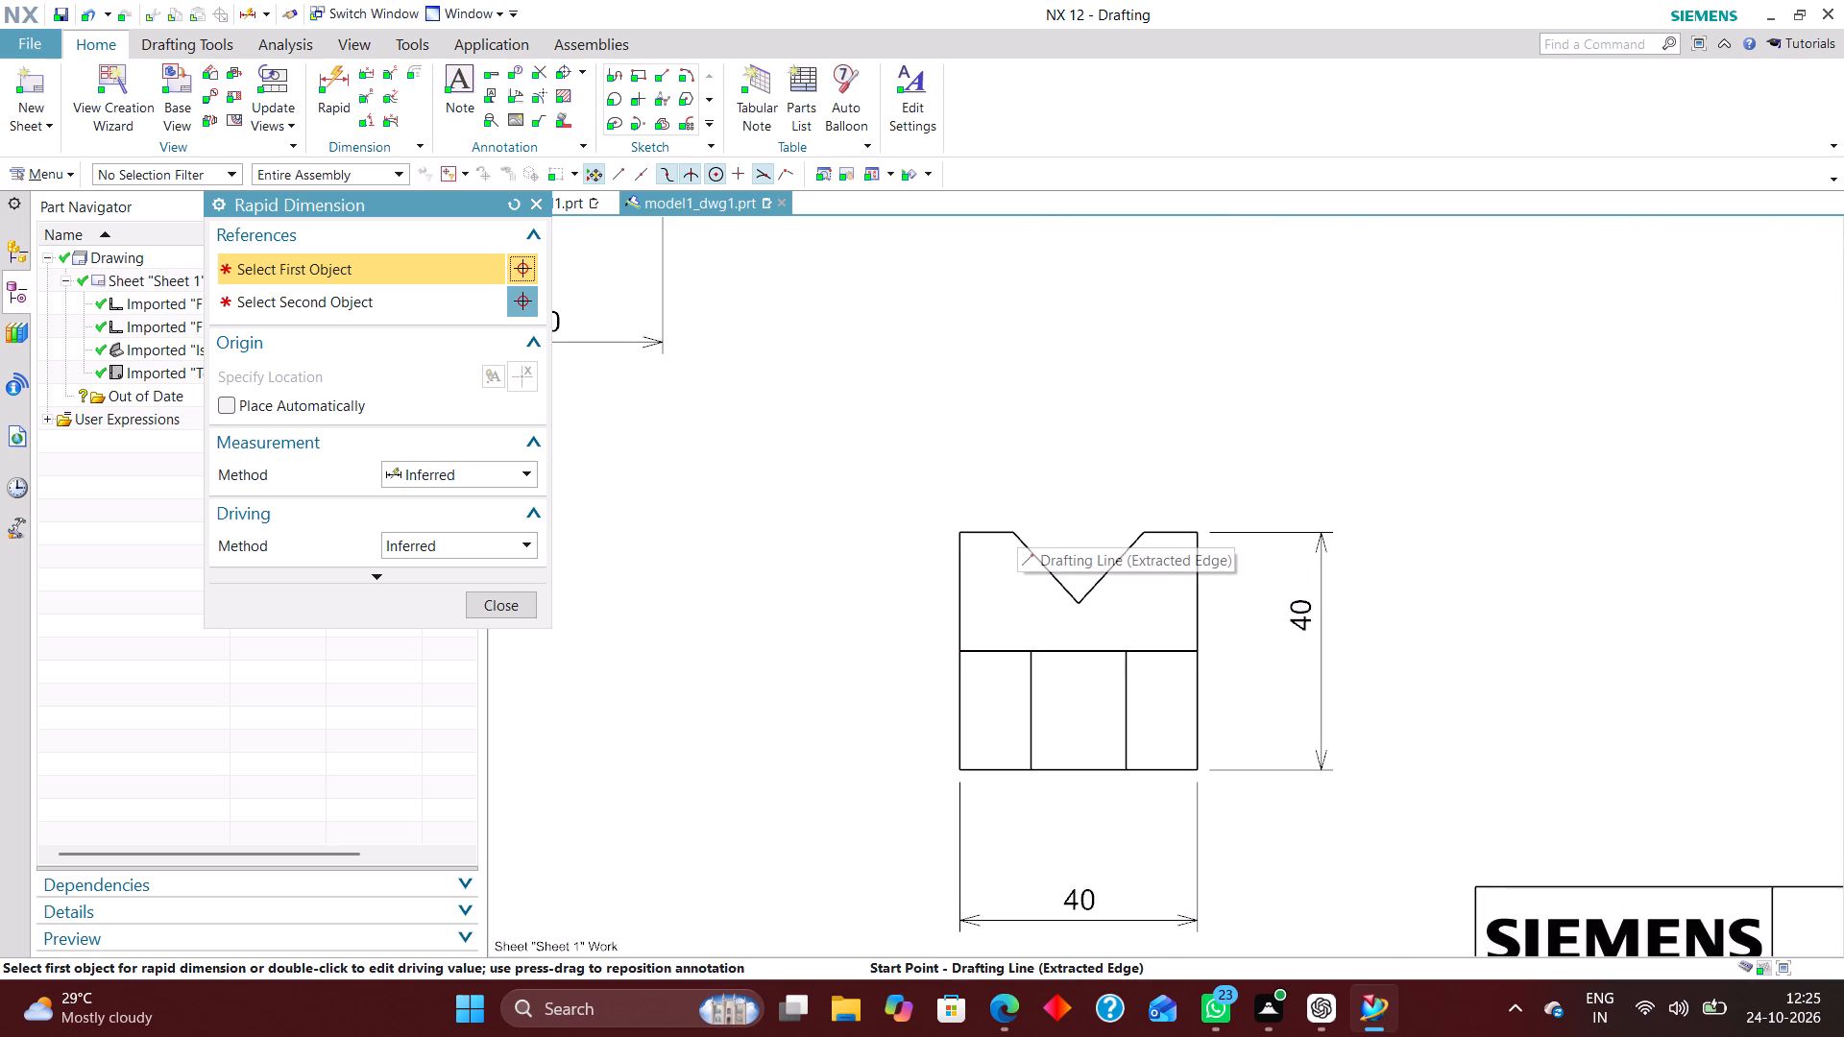
left_click(962, 533)
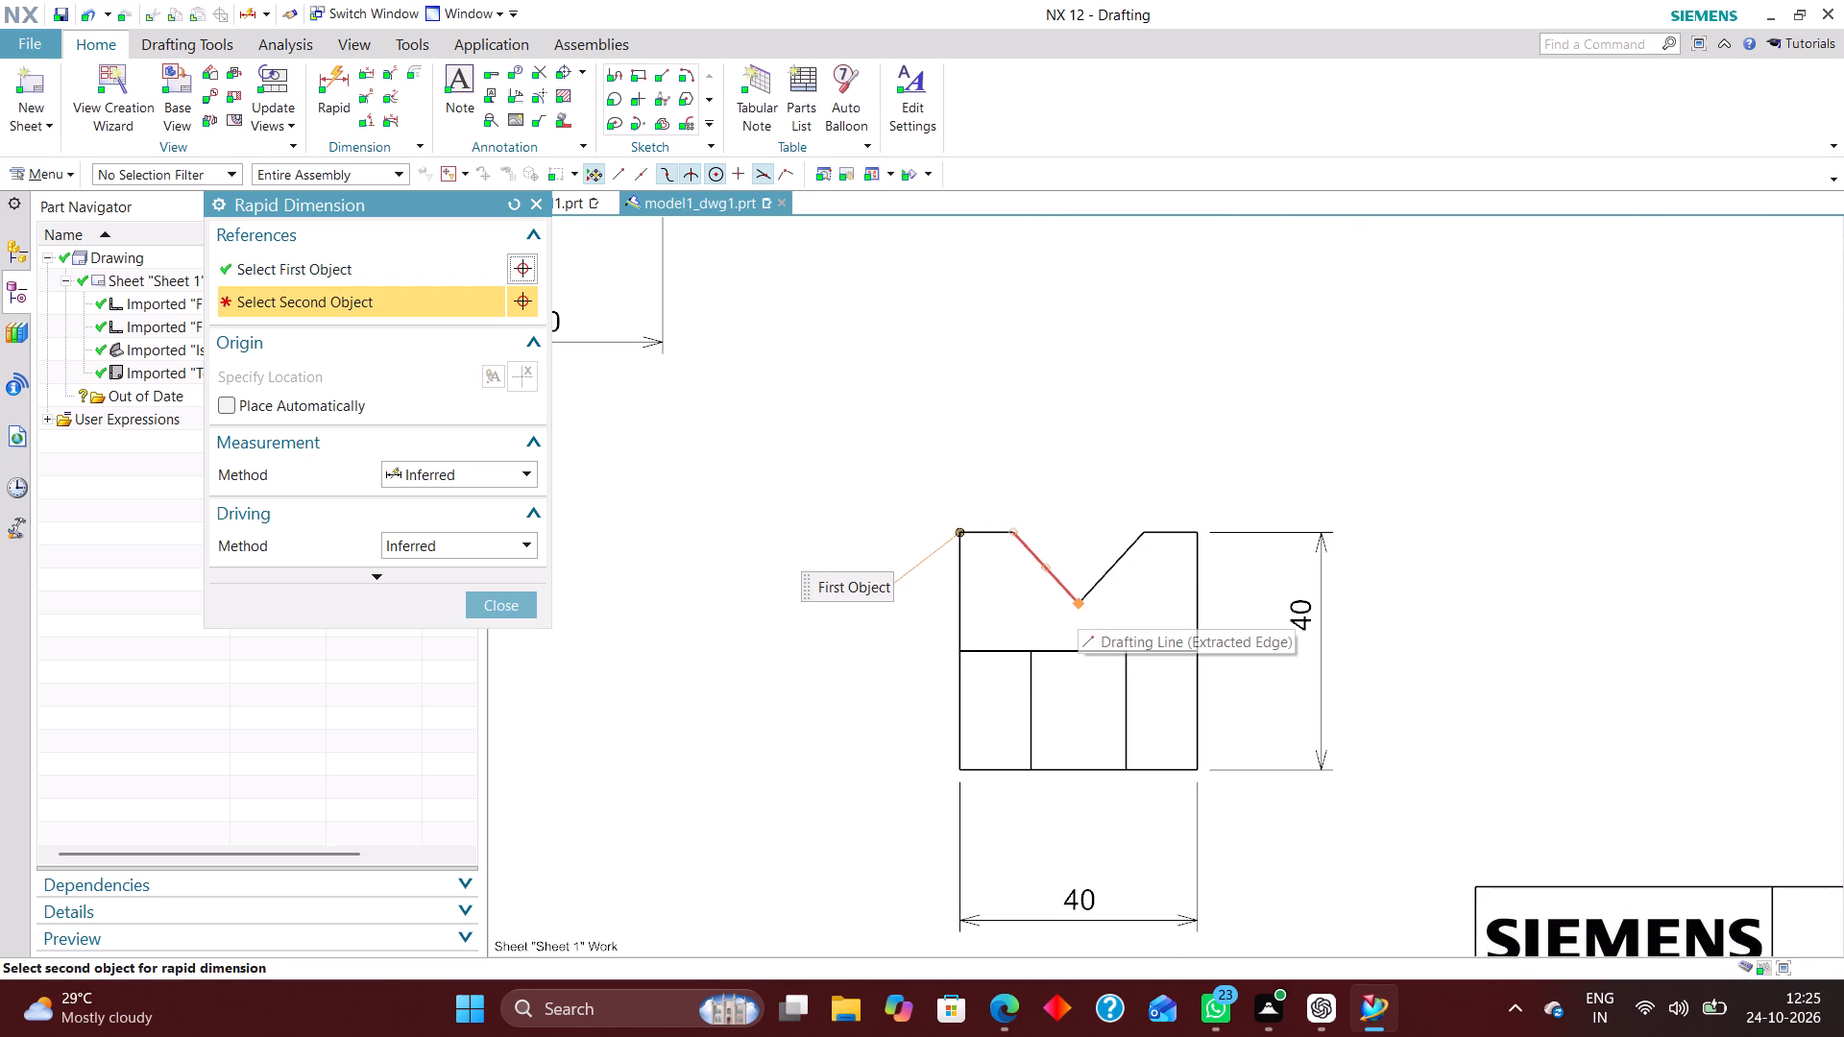
left_click(1078, 604)
scroll(840, 564, "up", 5)
scroll(653, 562, "down", 3)
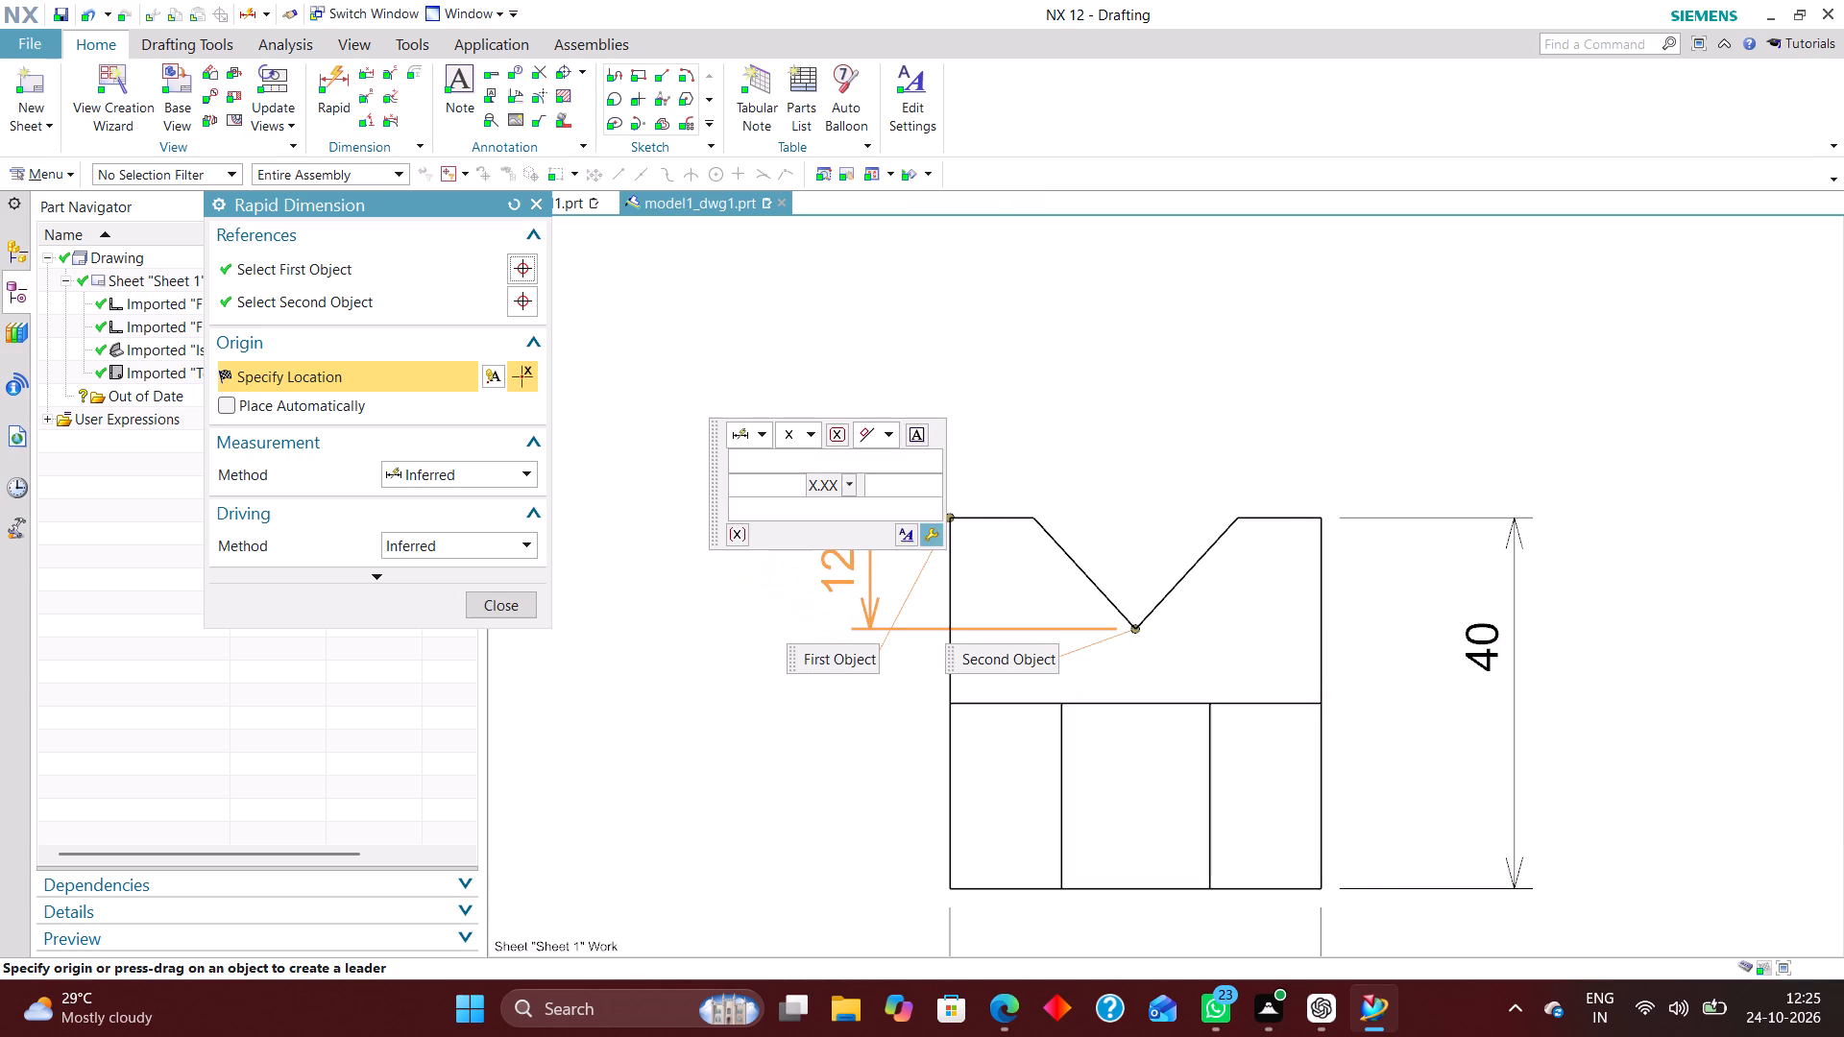
left_click(845, 578)
Dimension the V-groove view's upper section from its top-right corner to the horizontal step edge, placing it inside the overall height dimension.
scroll(872, 657, "down", 3)
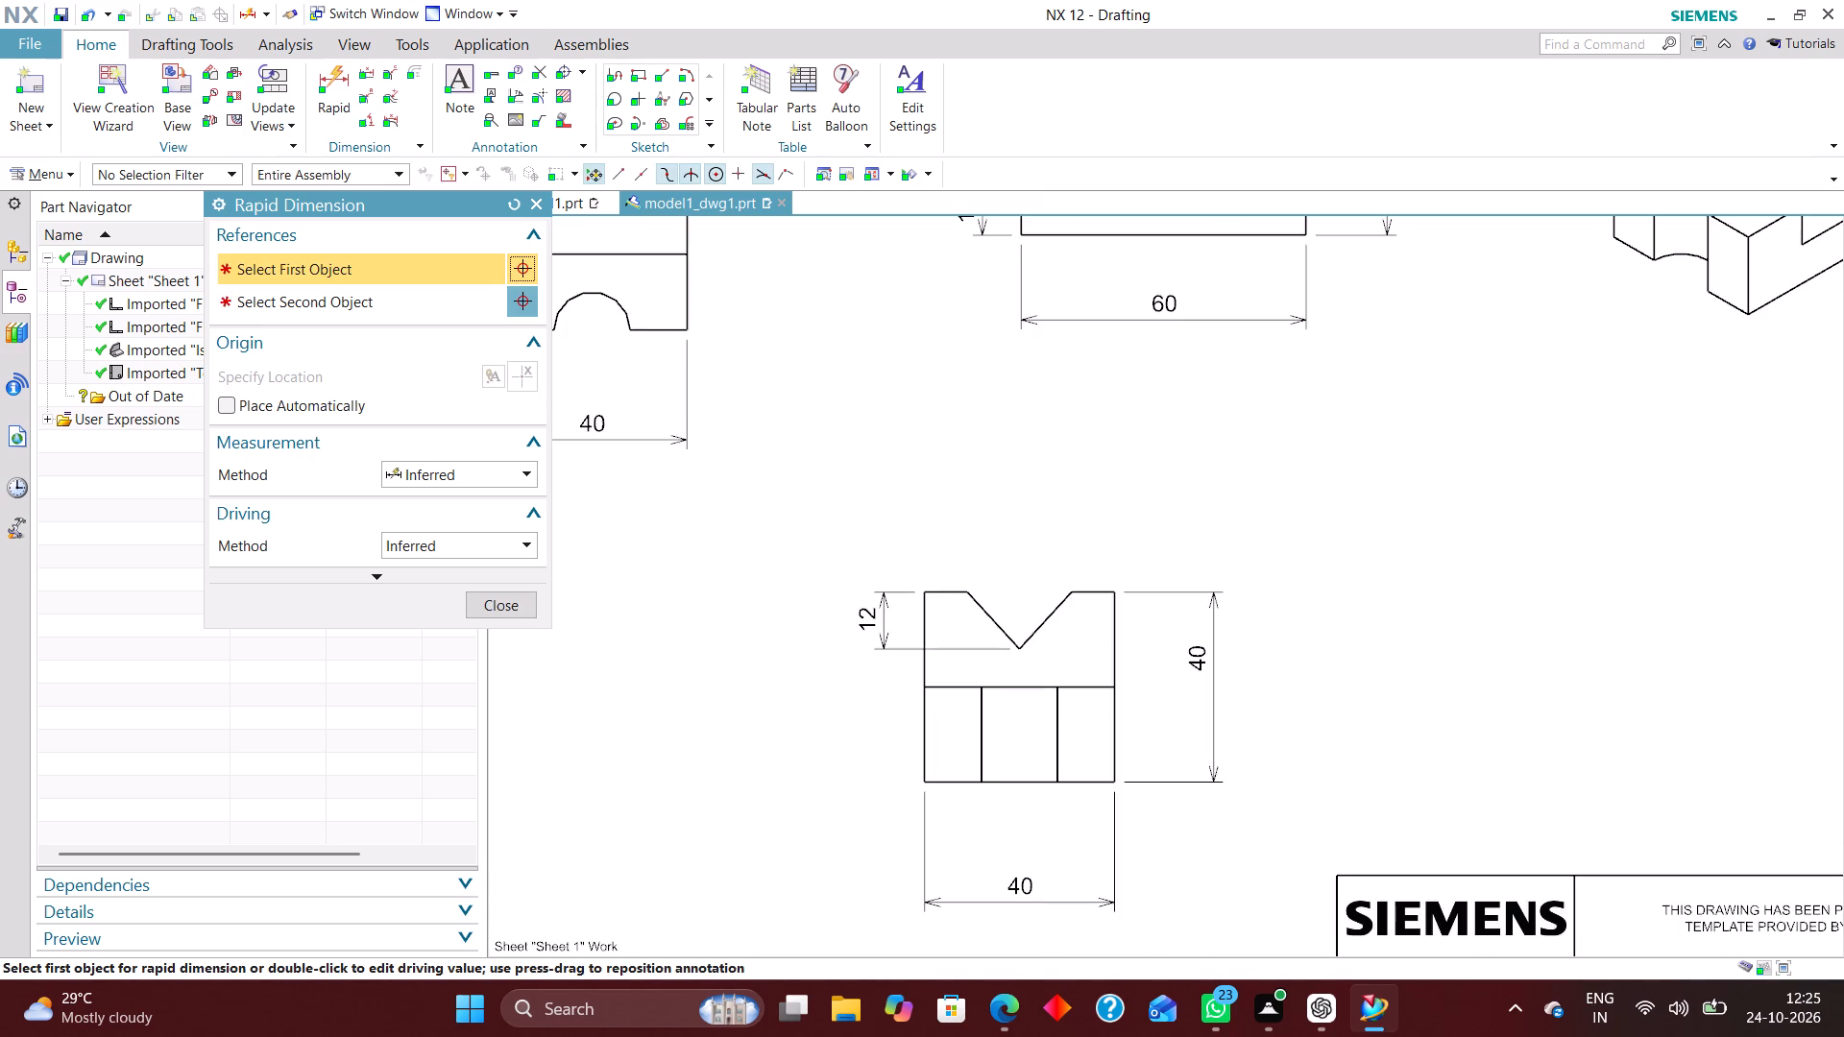
scroll(906, 766, "up", 1)
scroll(918, 745, "down", 4)
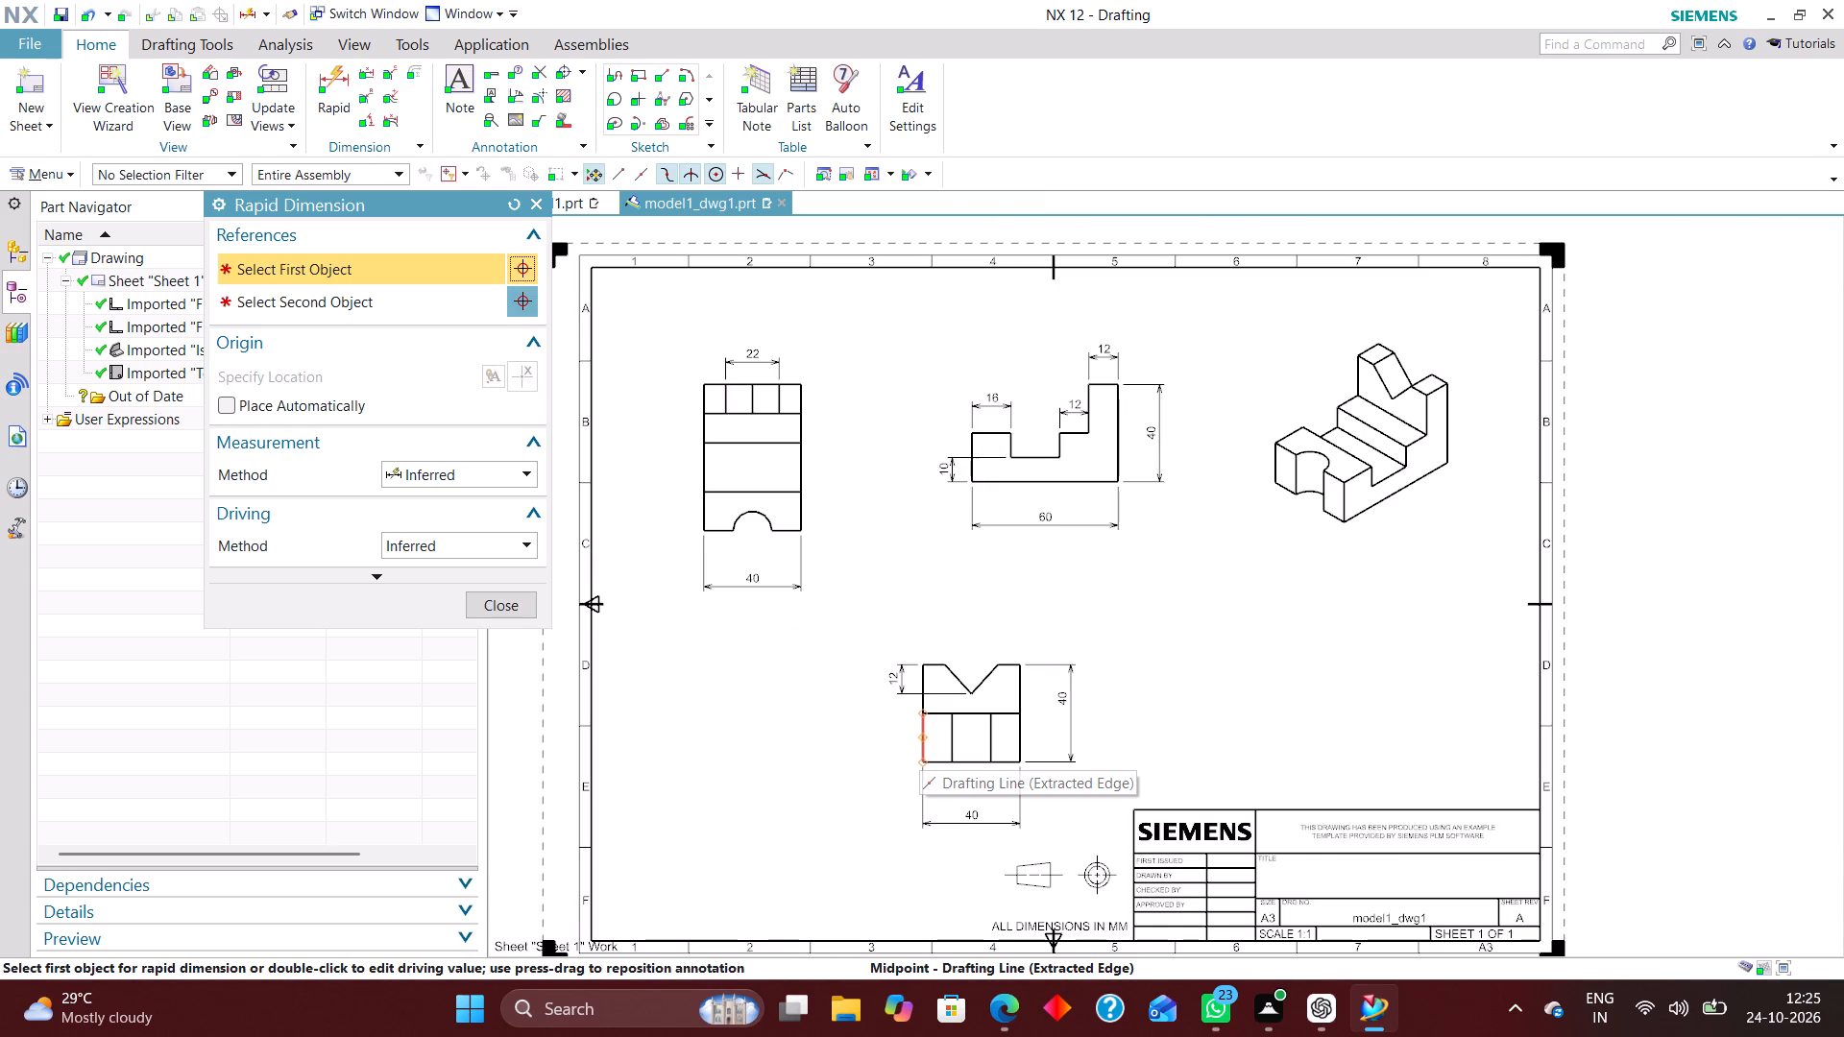
scroll(1057, 428, "up", 5)
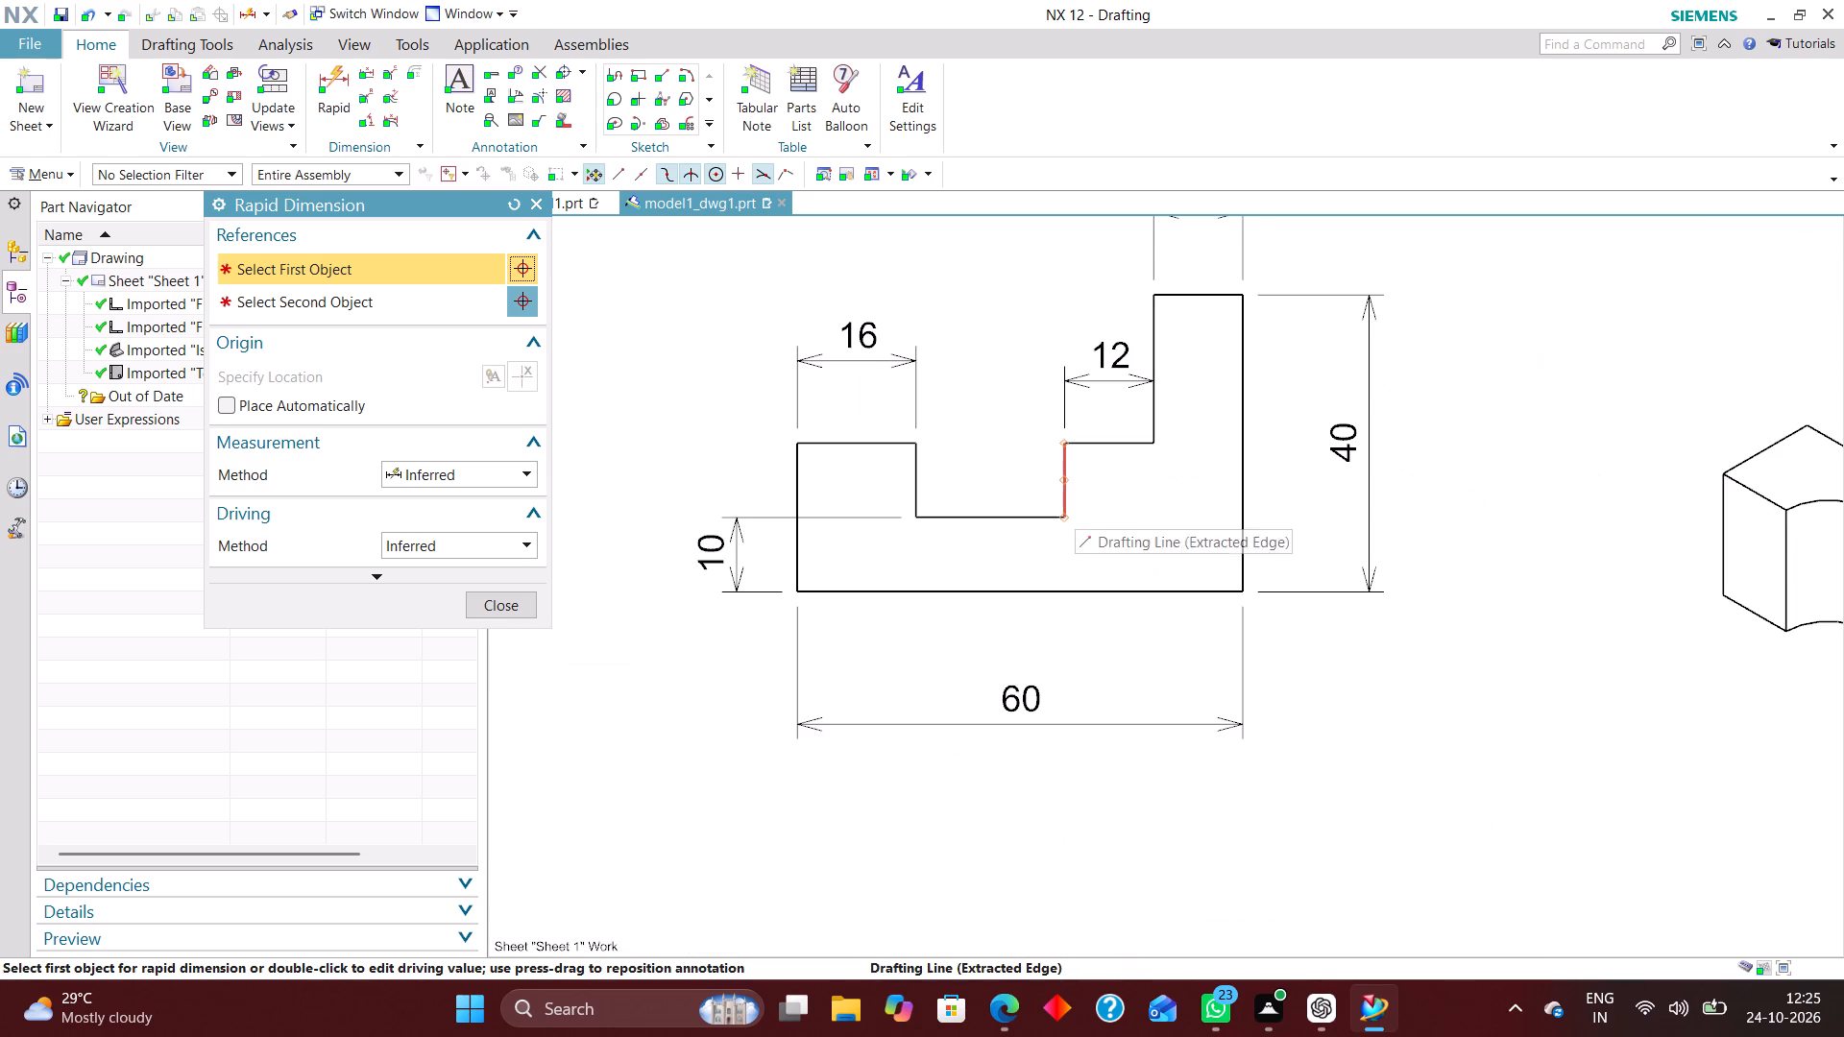
scroll(1083, 475, "down", 2)
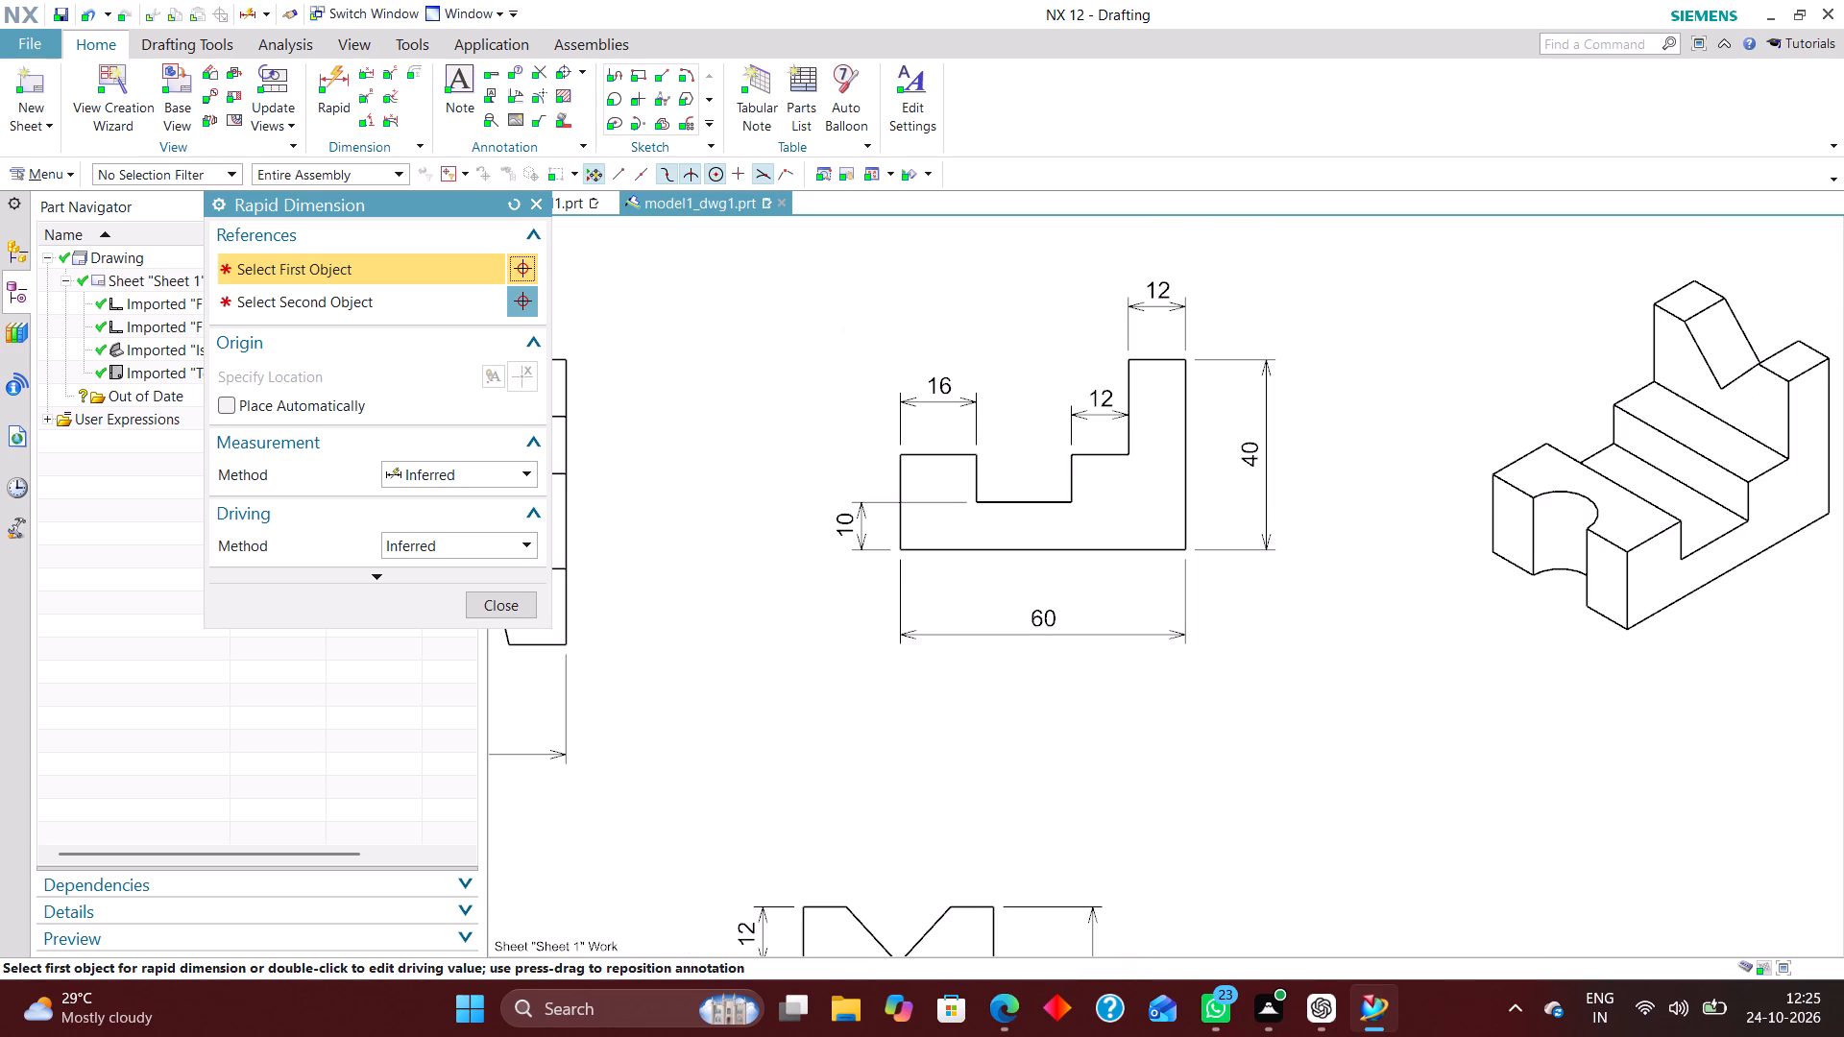
scroll(1031, 428, "down", 1)
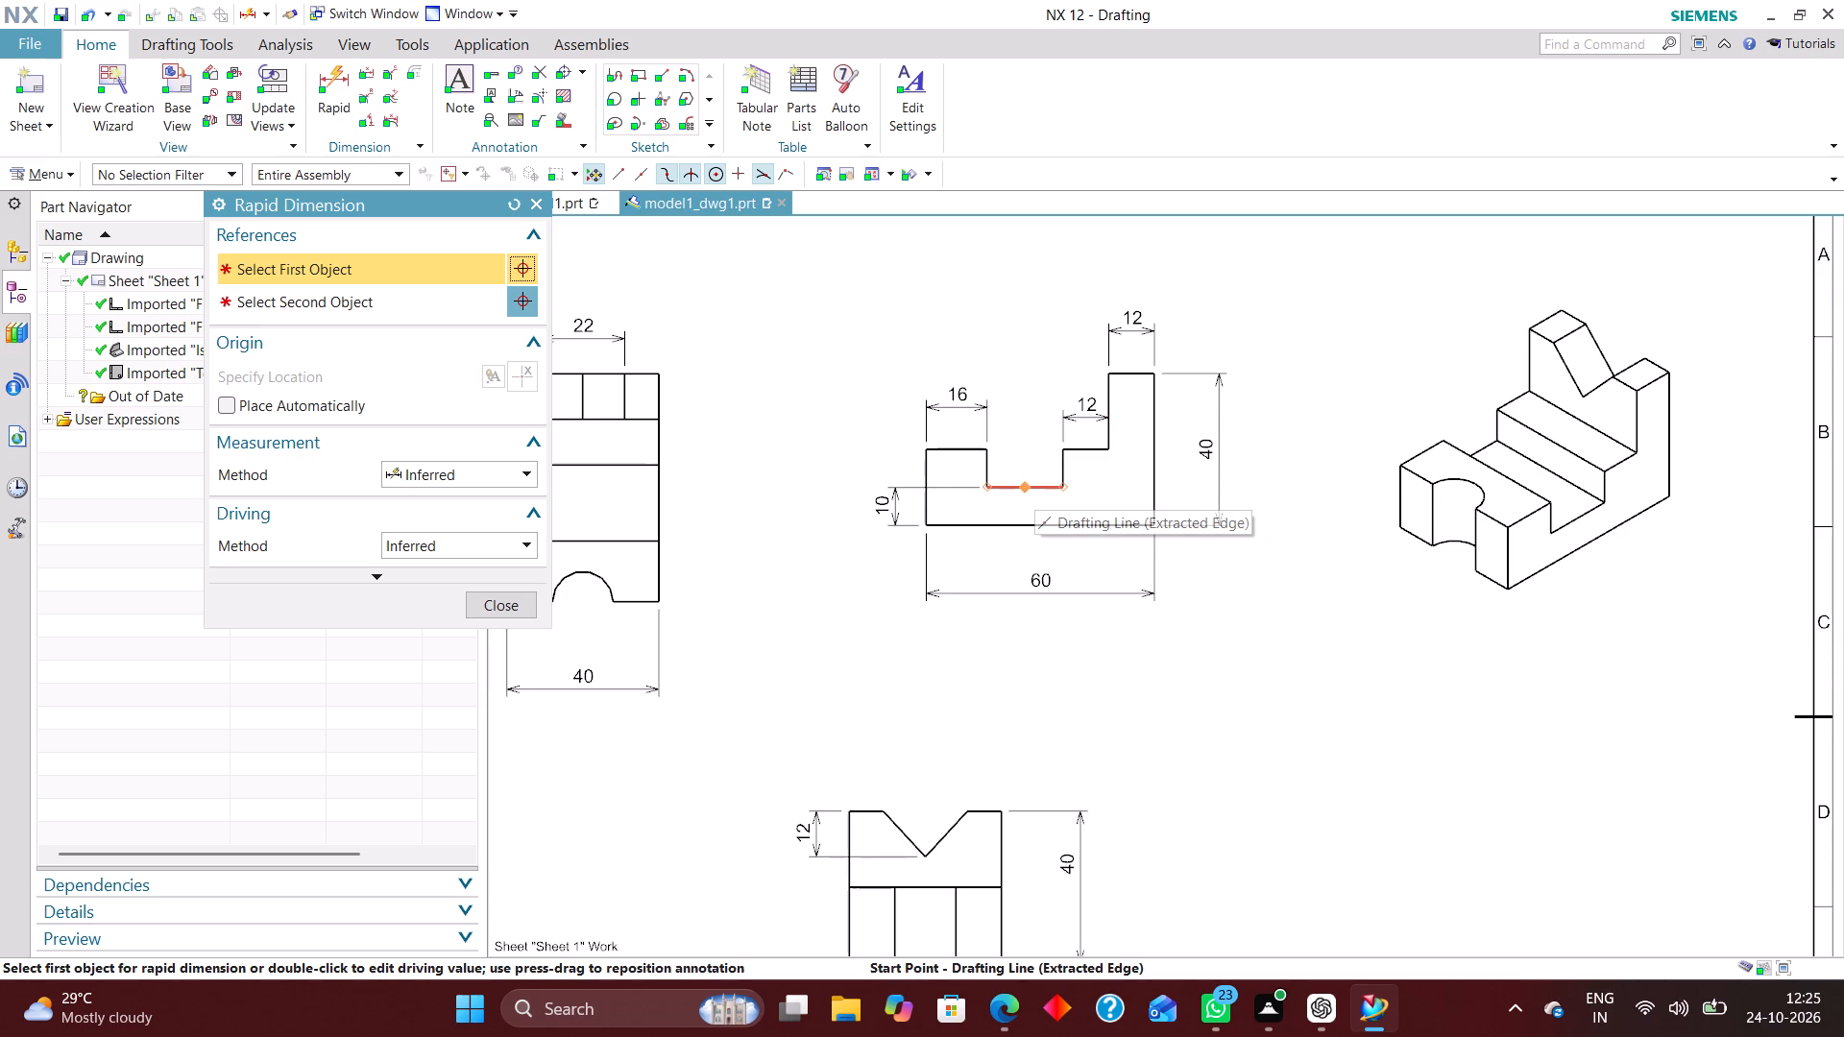
scroll(1074, 462, "down", 3)
scroll(1020, 635, "up", 3)
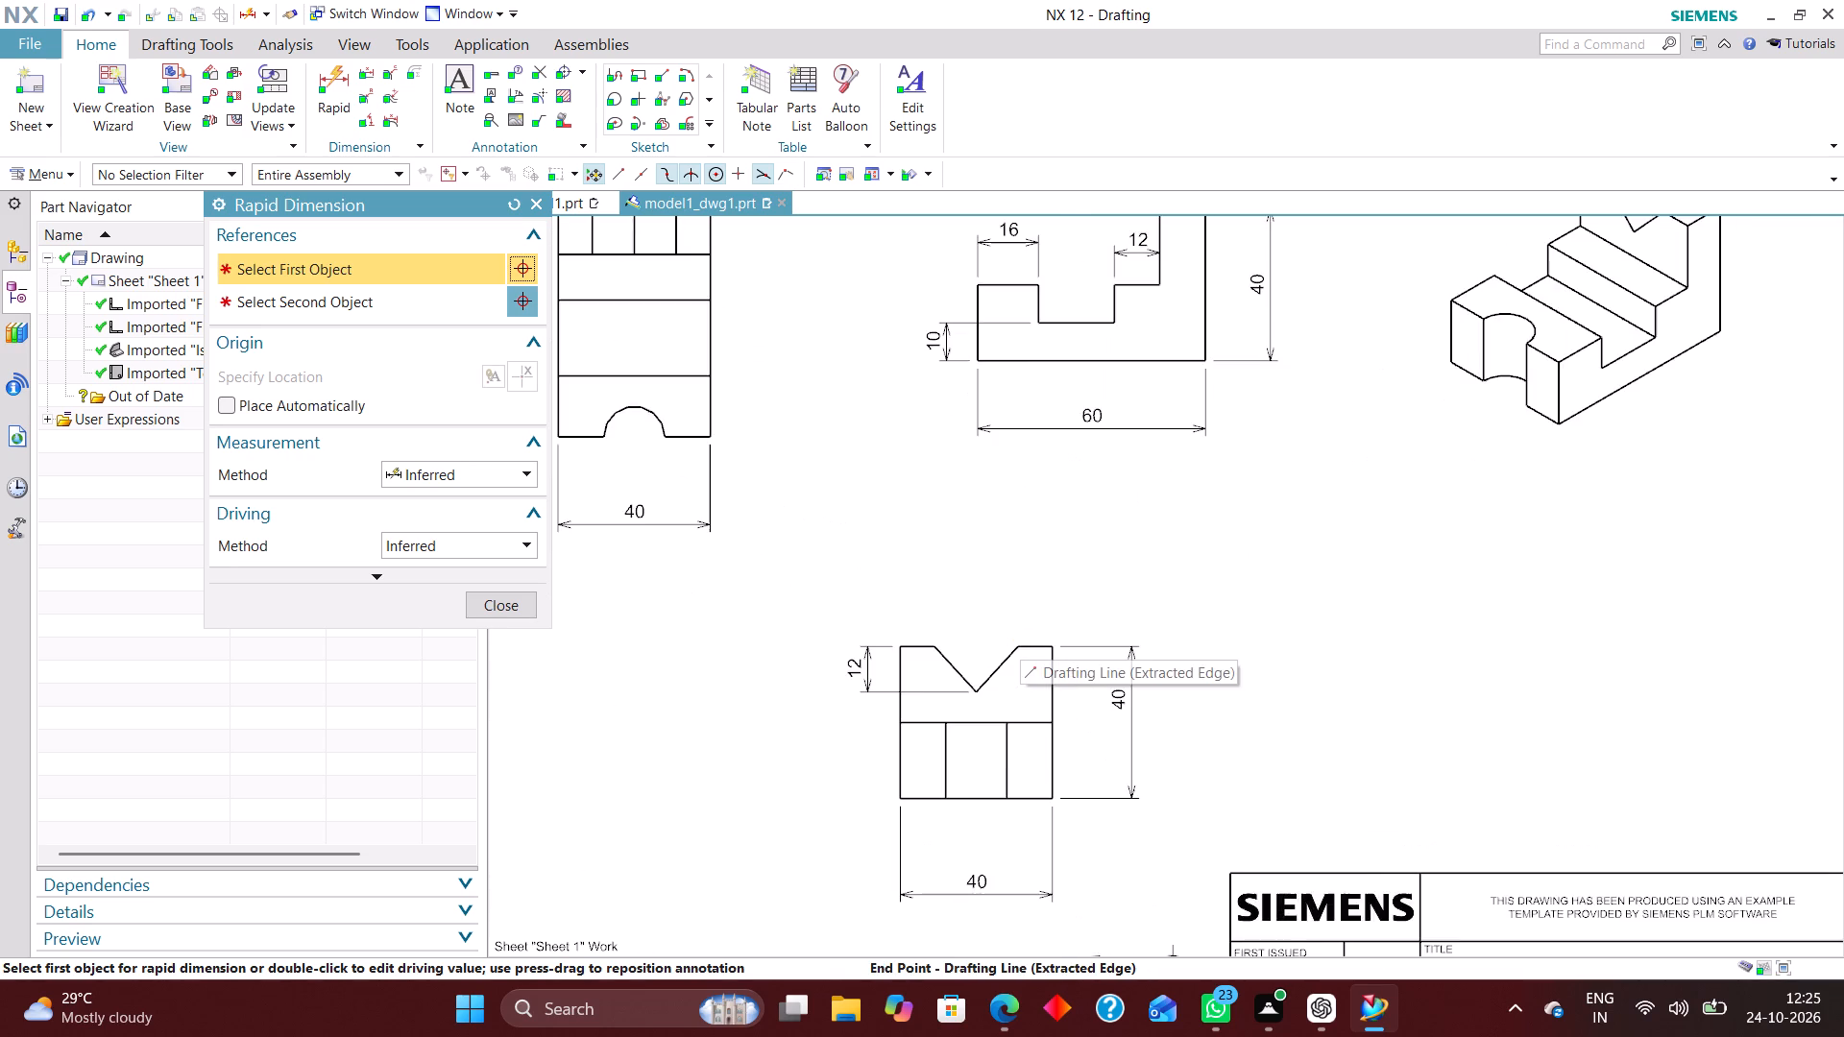
scroll(1003, 528, "down", 2)
scroll(944, 615, "up", 3)
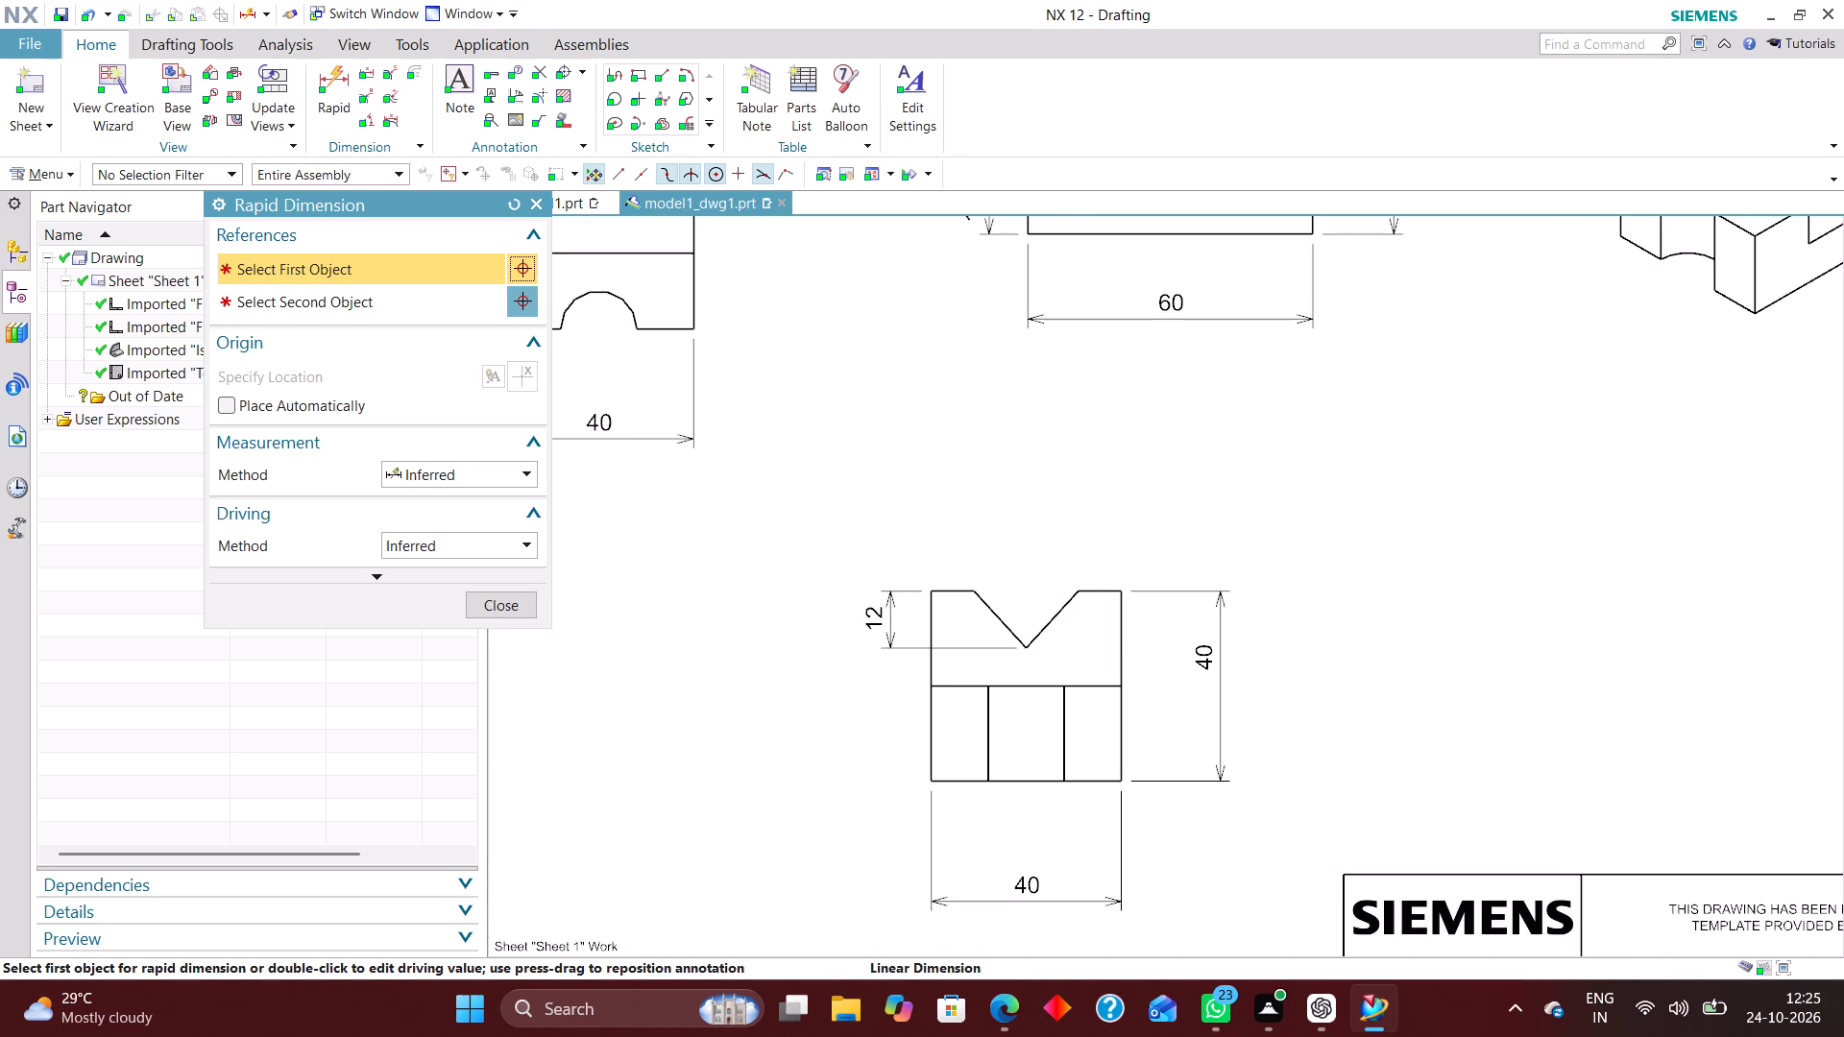
left_click(1120, 587)
left_click(1125, 687)
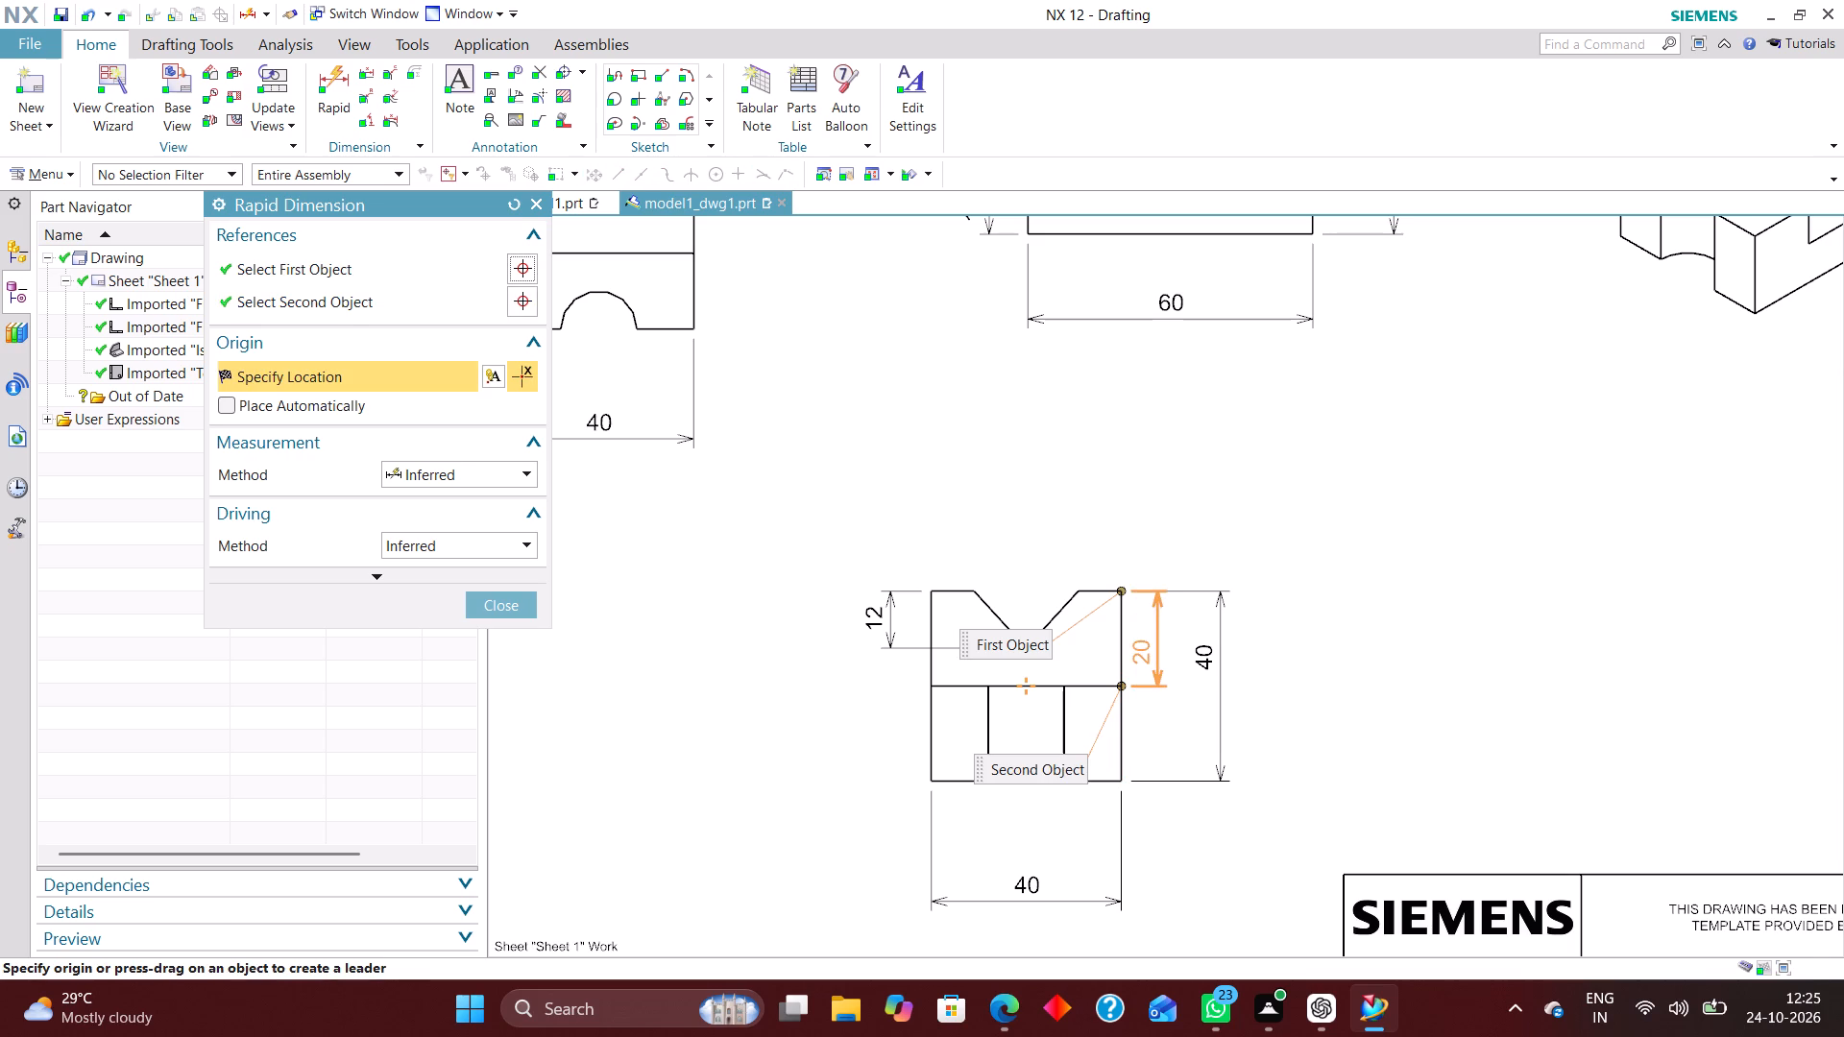
left_click(1144, 649)
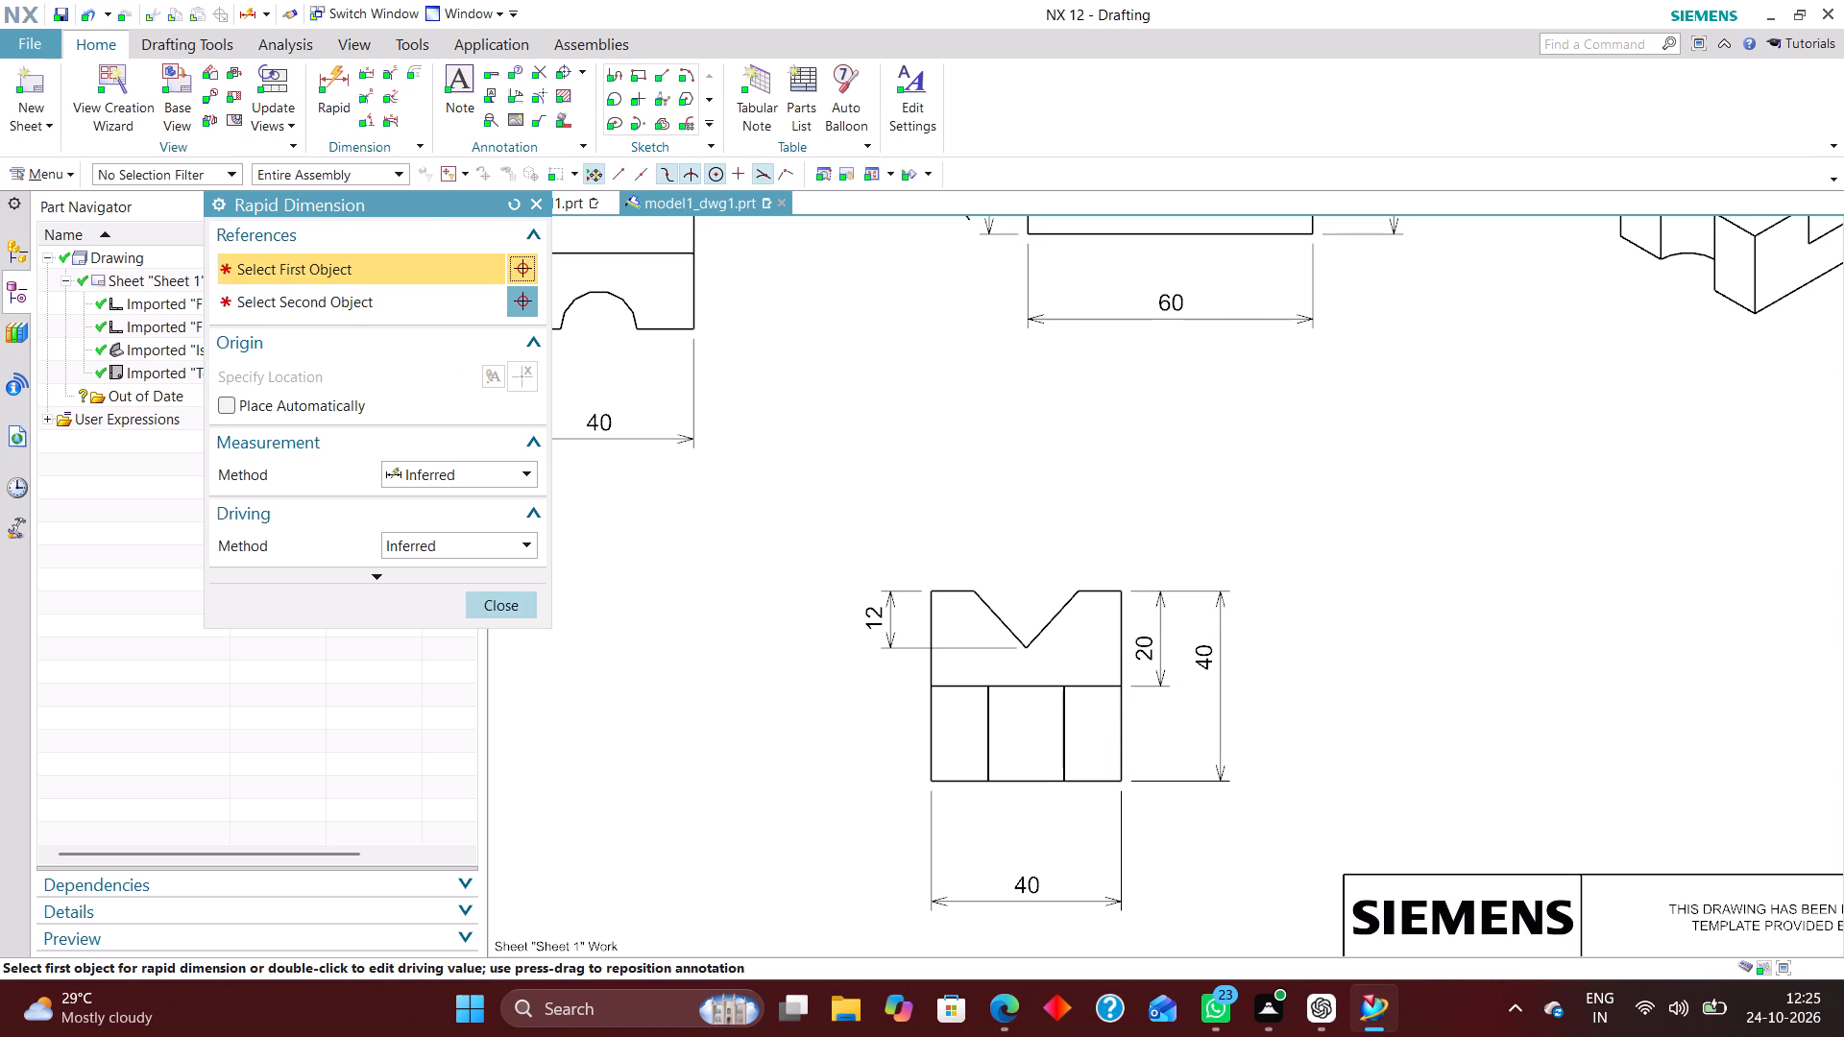
left_click(508, 609)
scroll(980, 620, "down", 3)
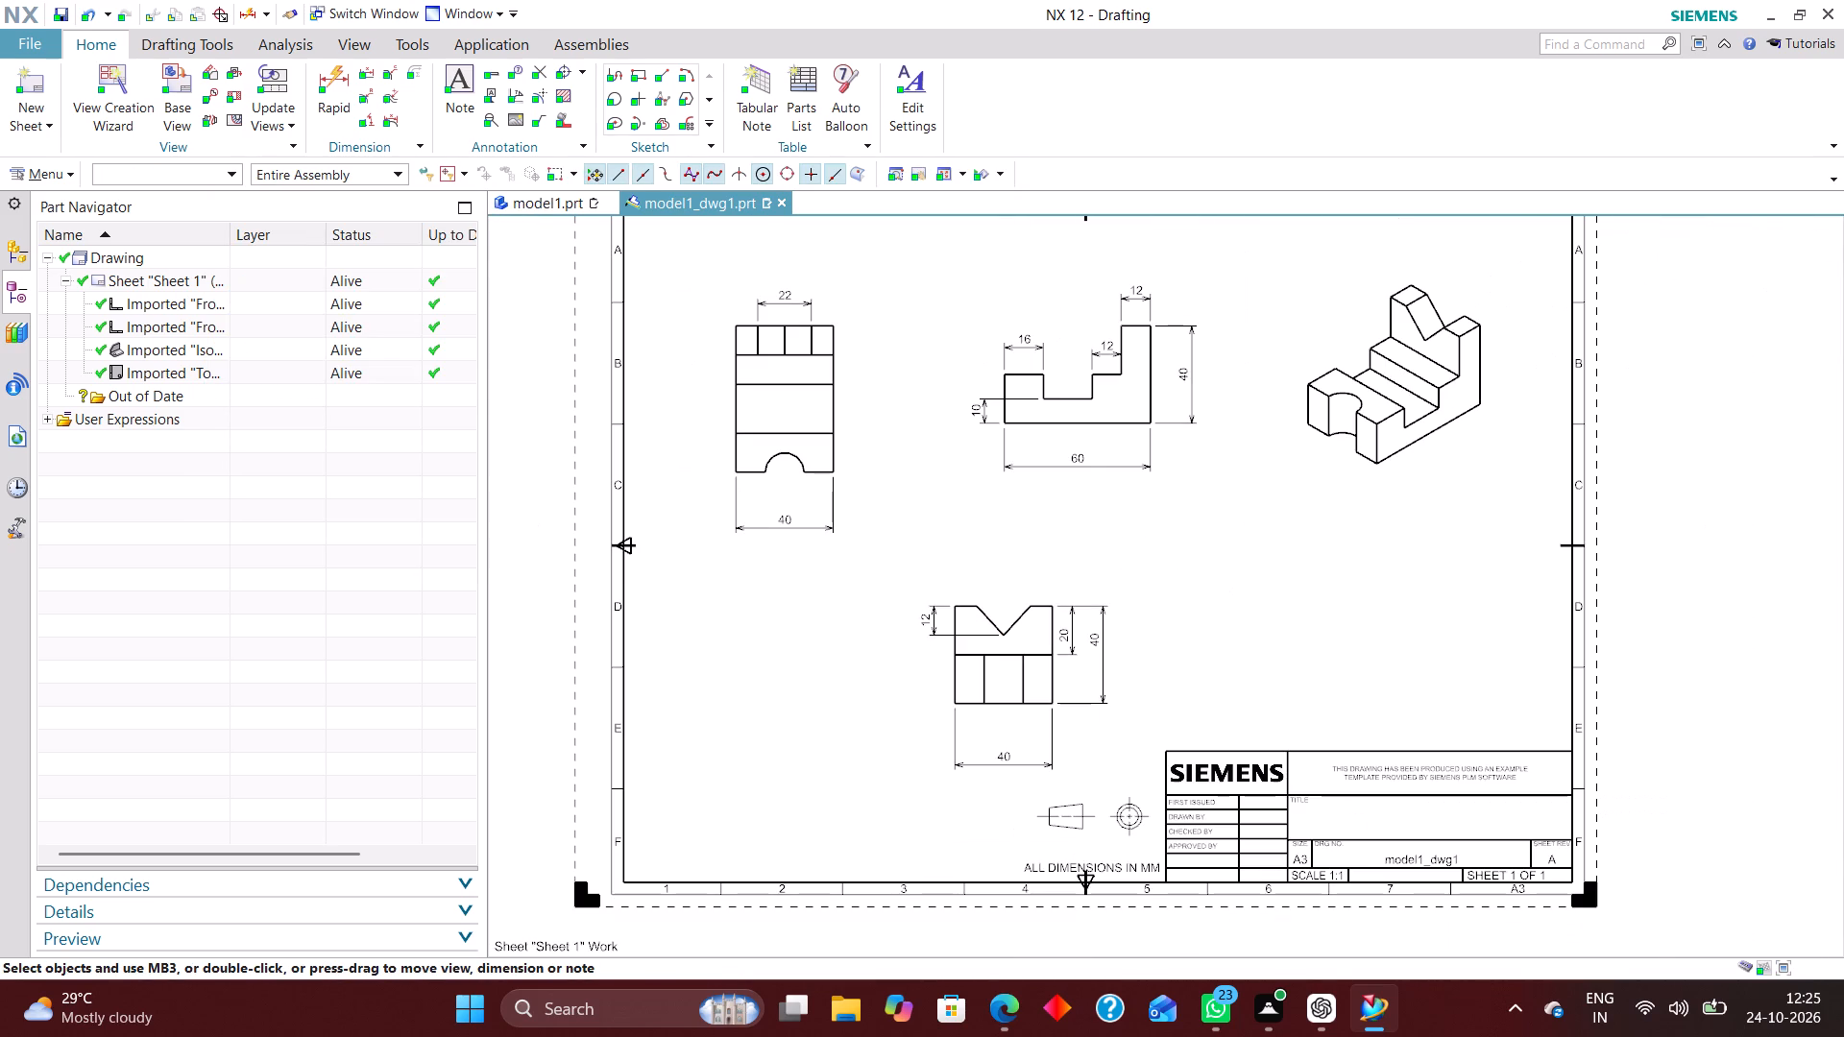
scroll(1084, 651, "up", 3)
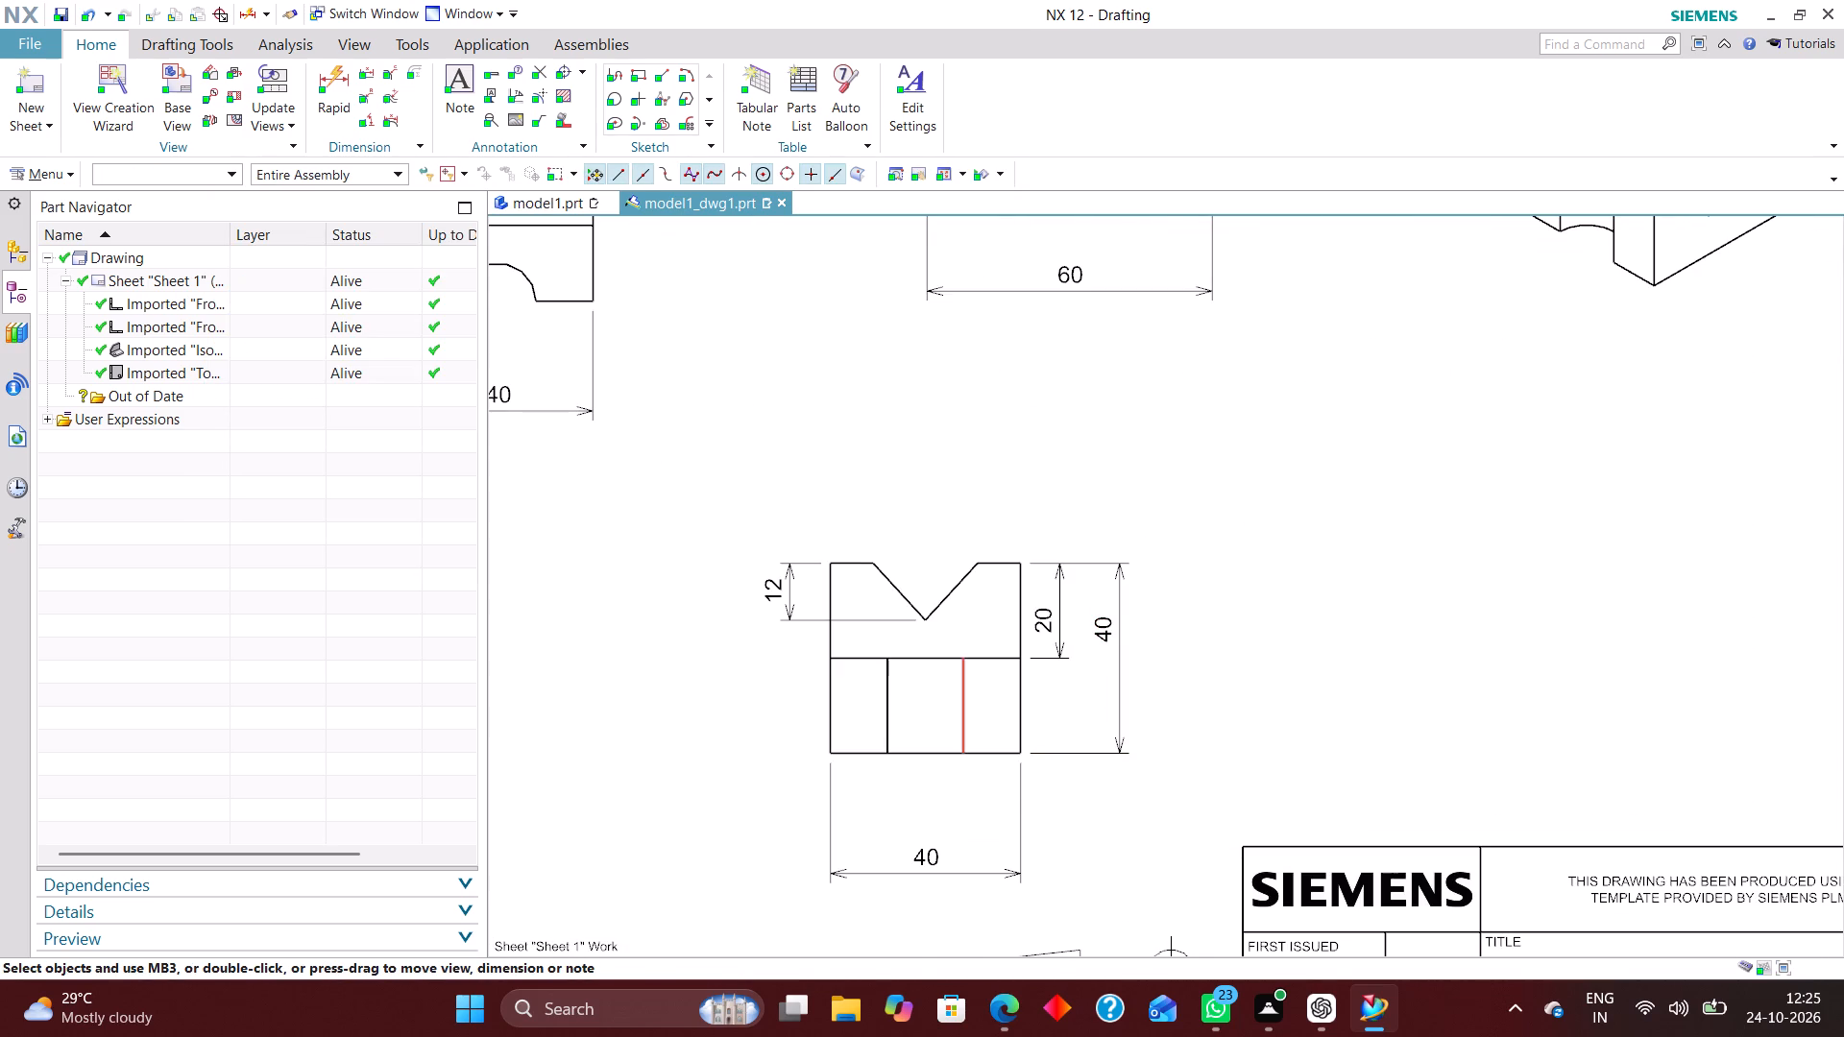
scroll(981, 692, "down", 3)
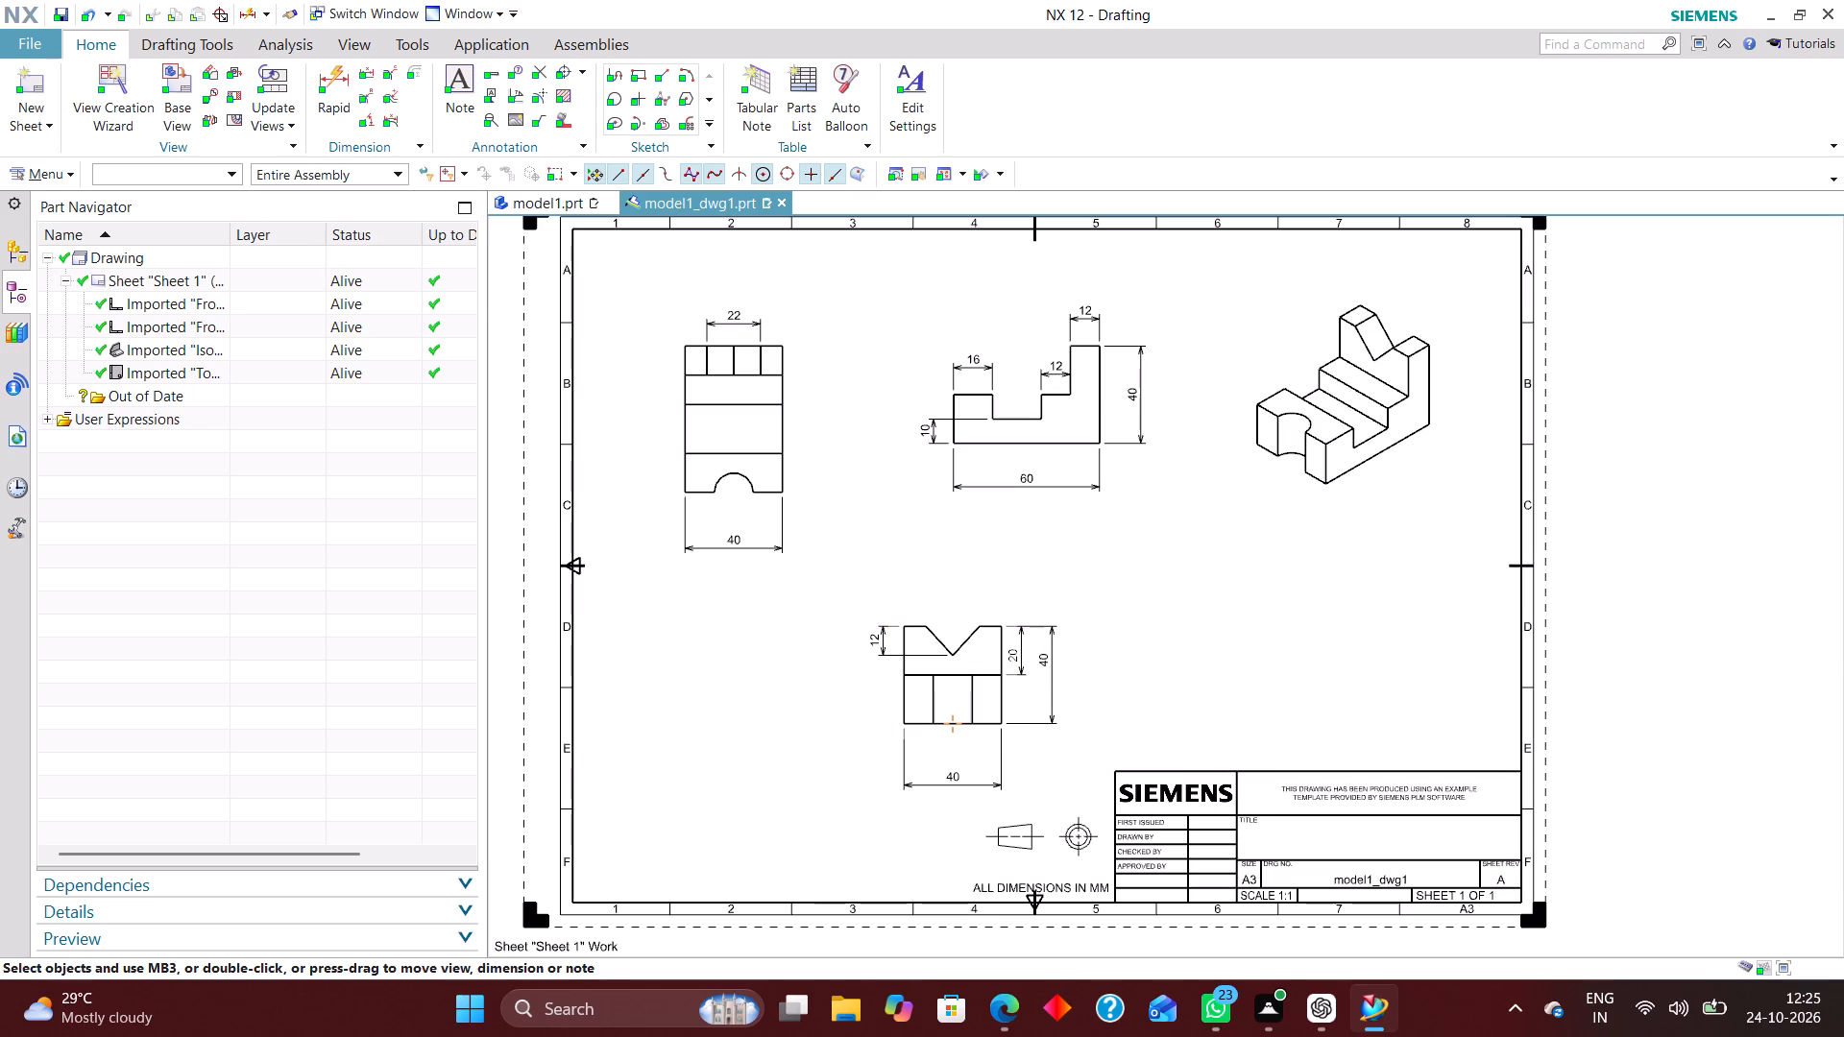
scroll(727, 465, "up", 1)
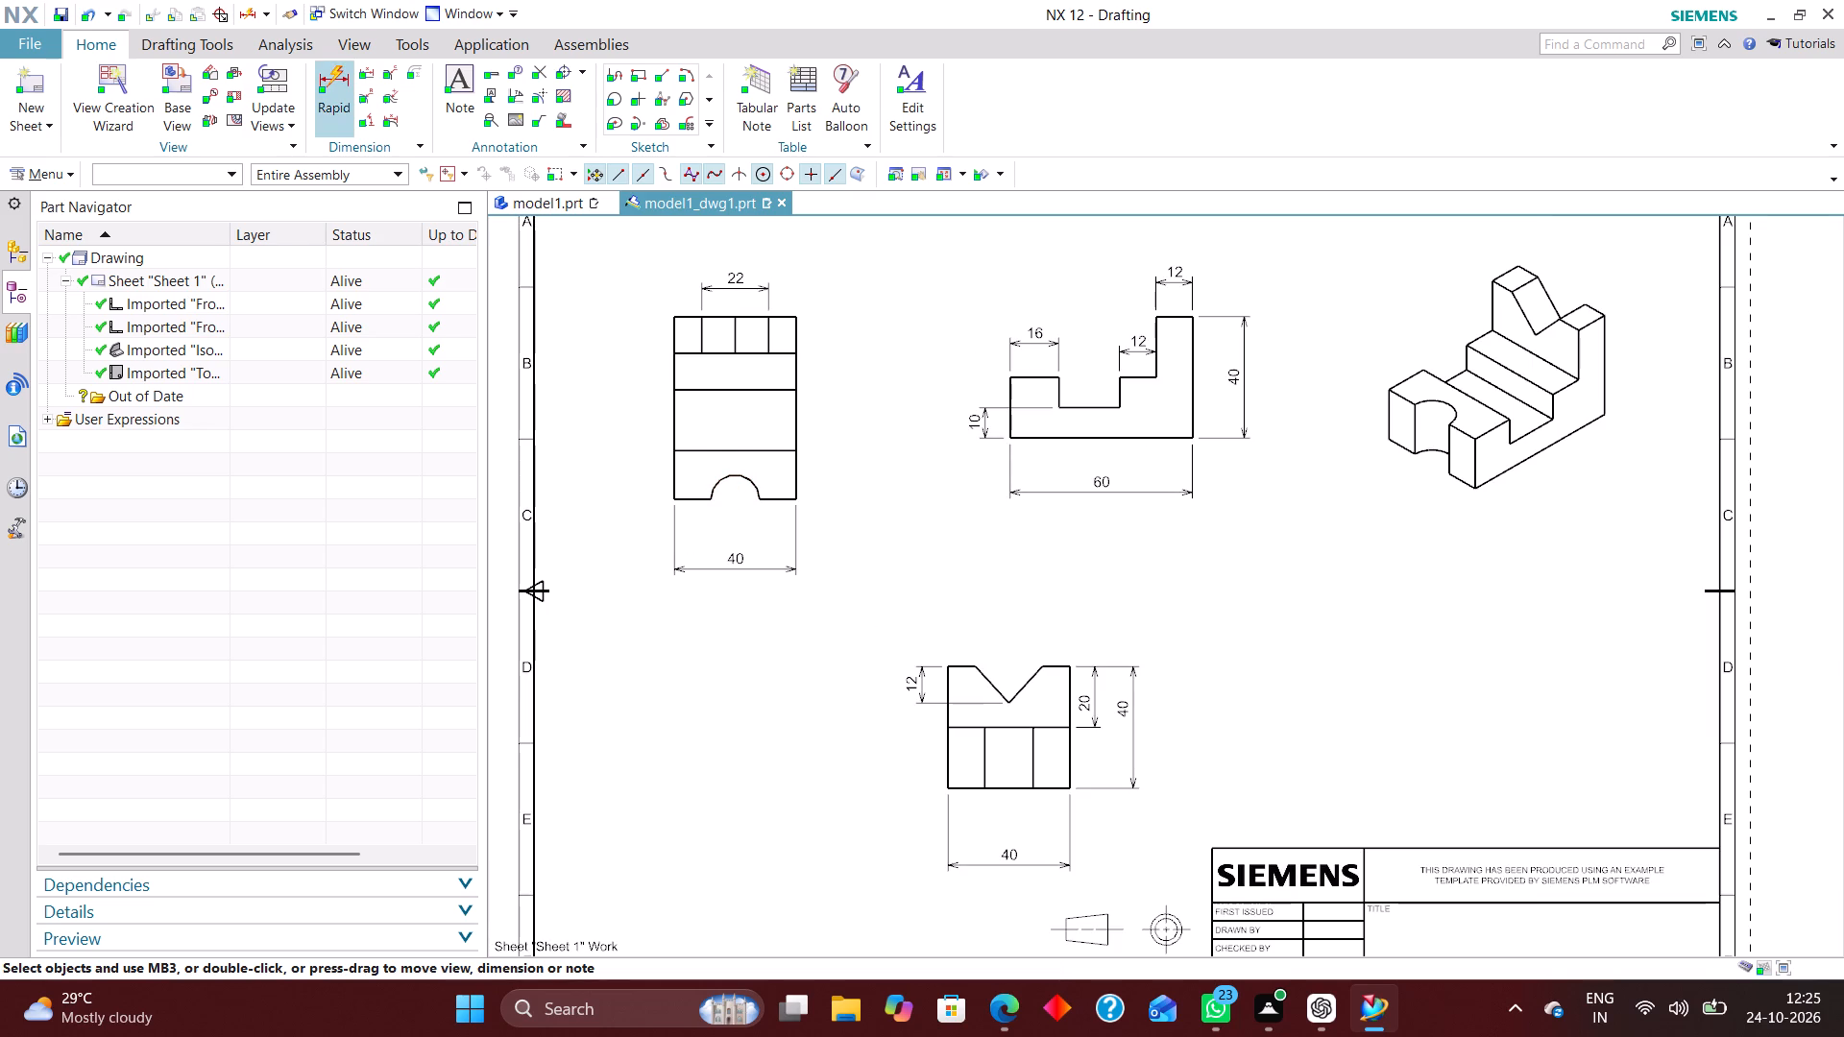
Add a radial dimension to the semicircular cutout in the top view, placing it below and to the right of the arc.
left_click(340, 78)
left_click(482, 470)
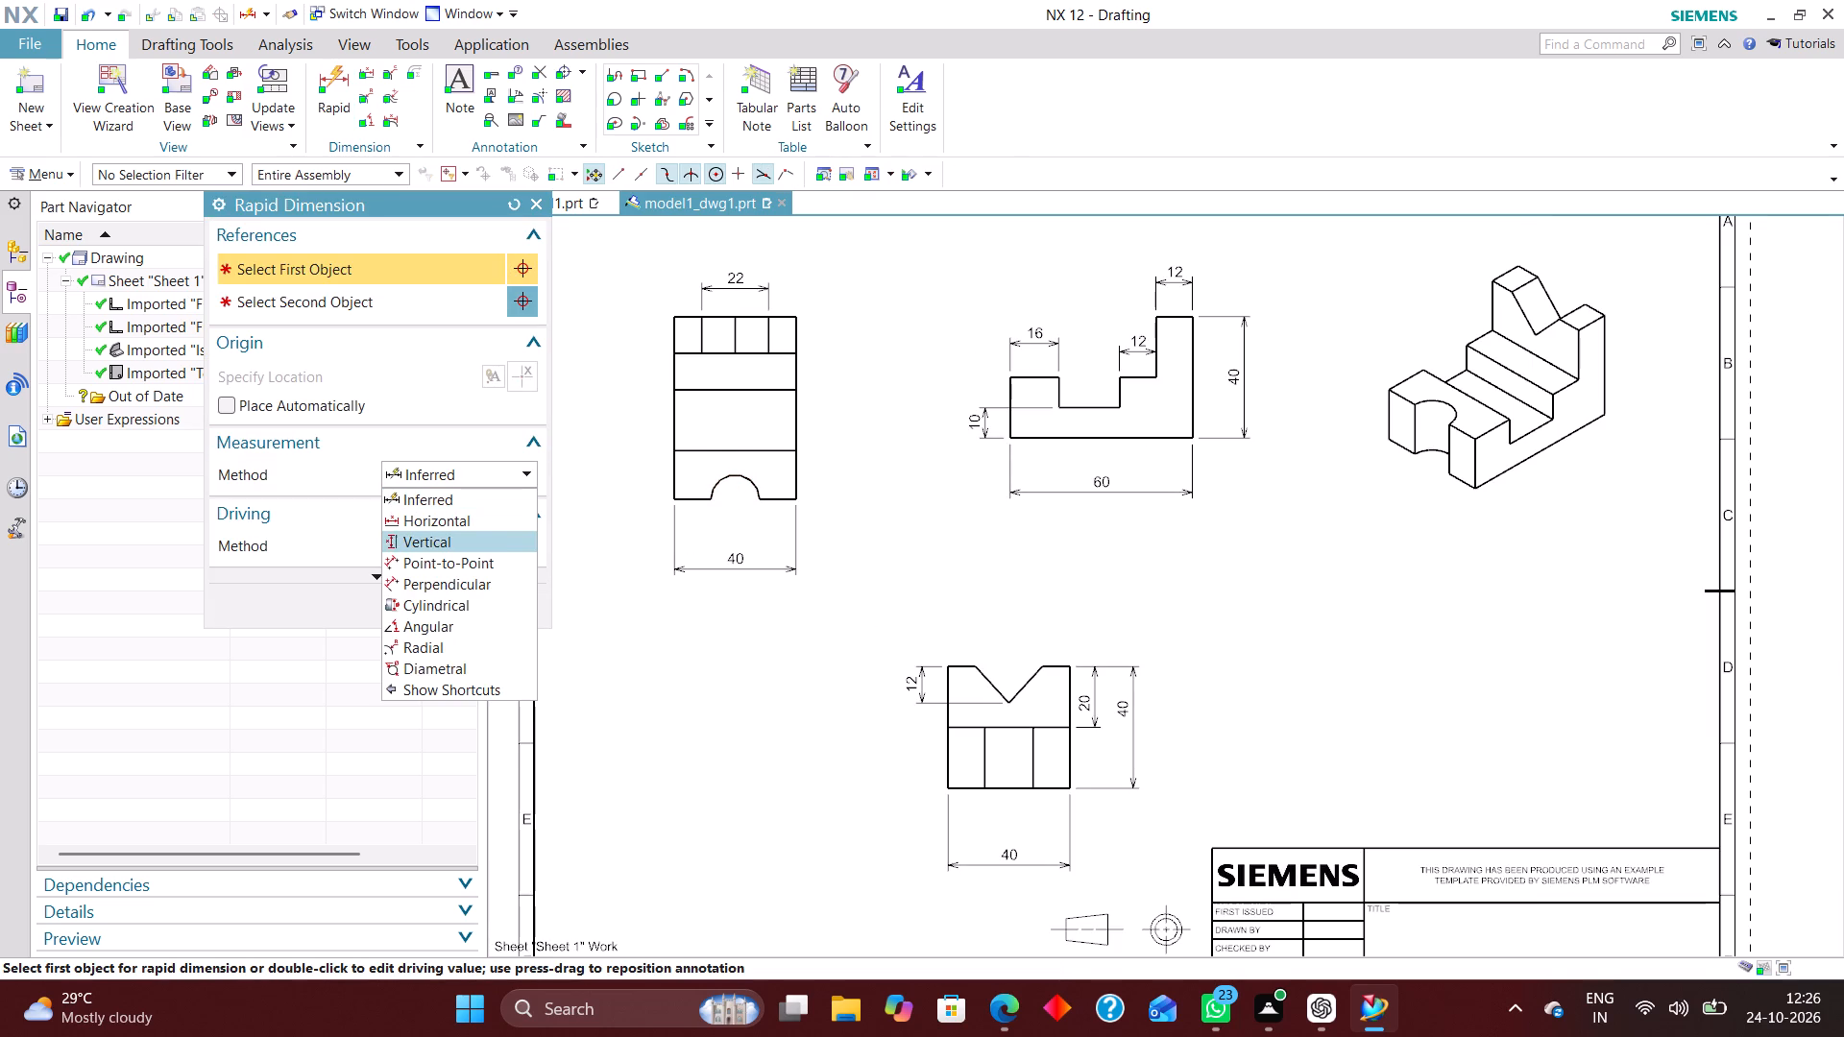
left_click(442, 646)
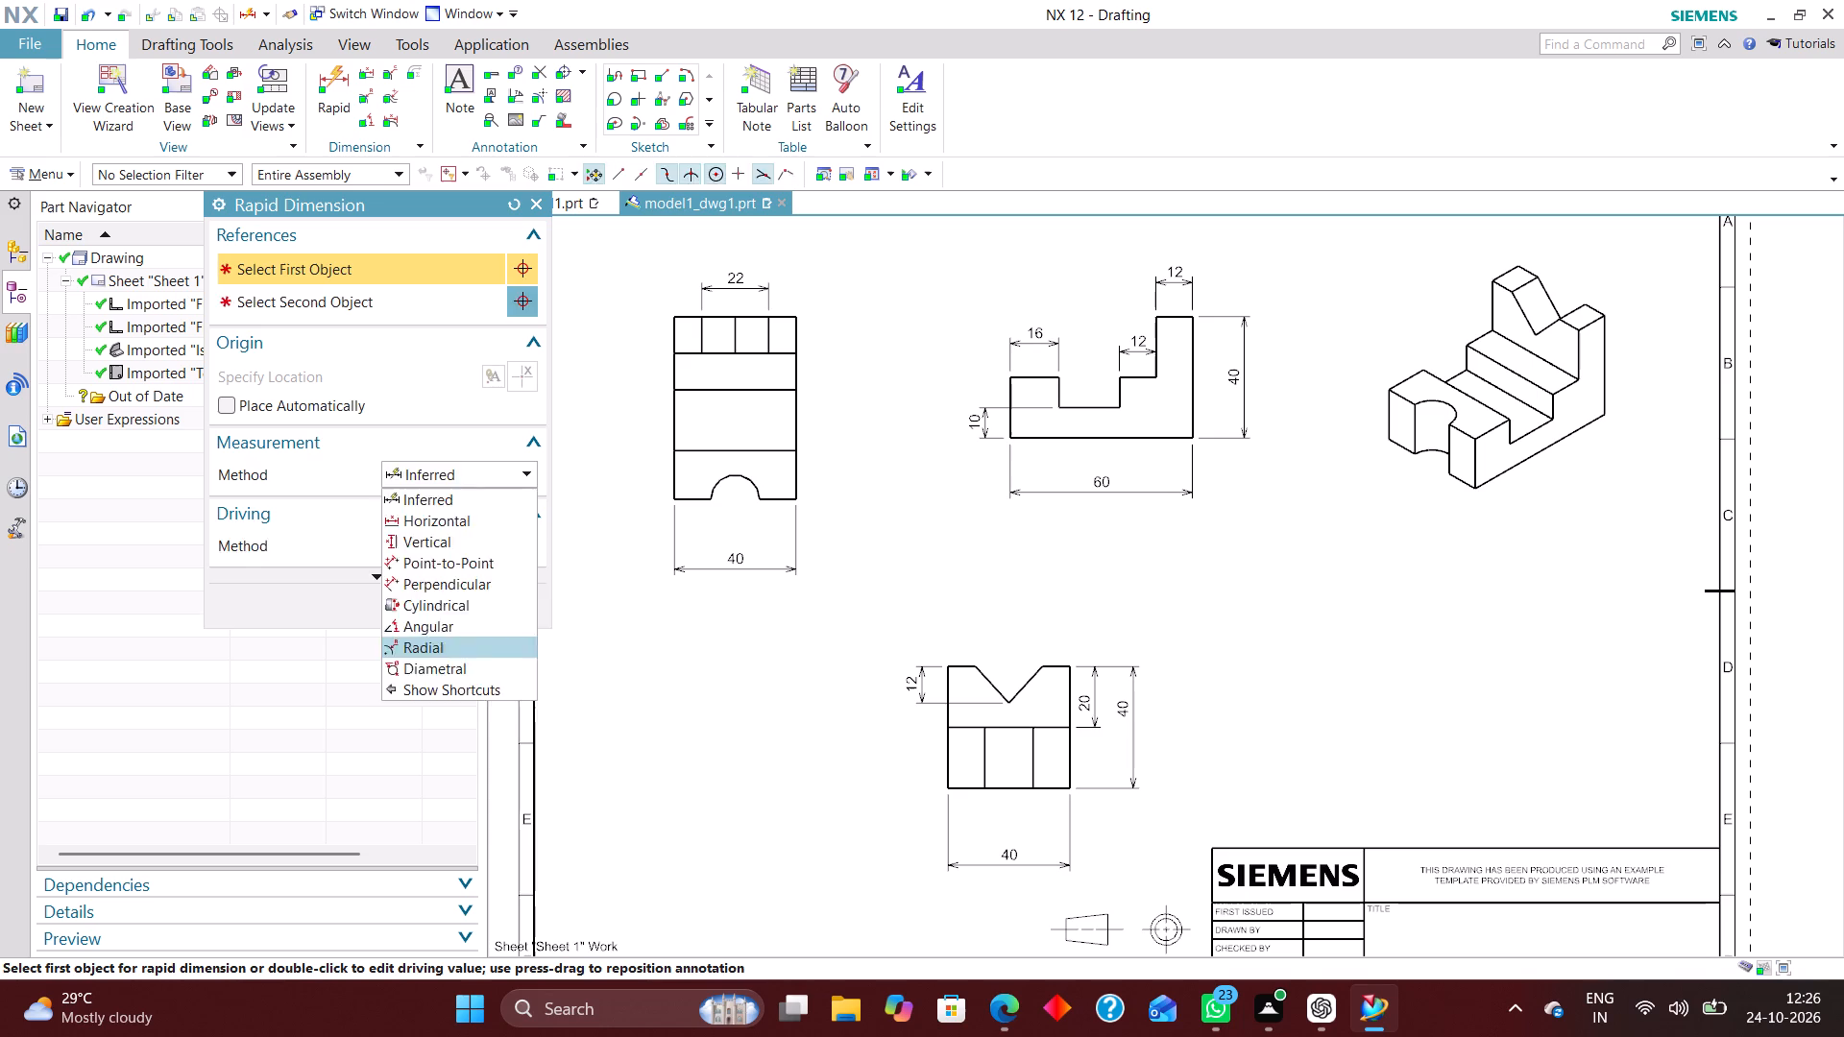
scroll(730, 518, "up", 4)
left_click(765, 422)
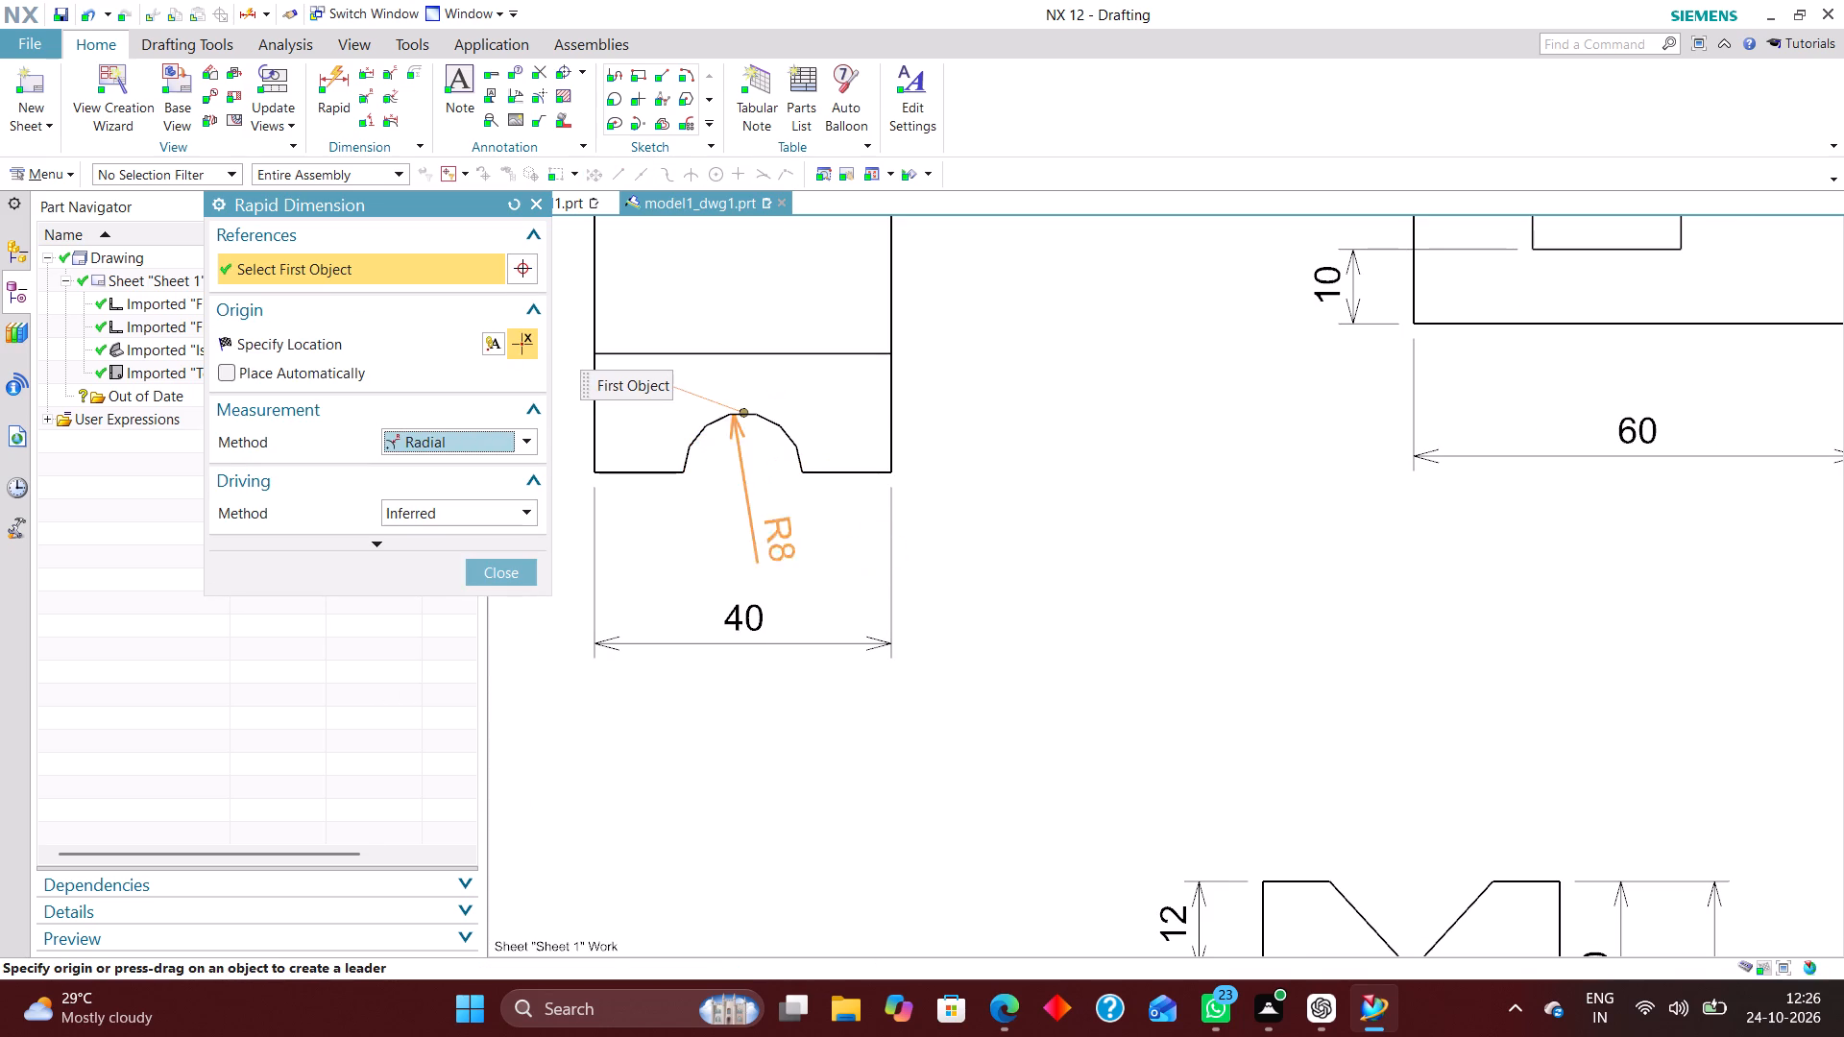
left_click(811, 528)
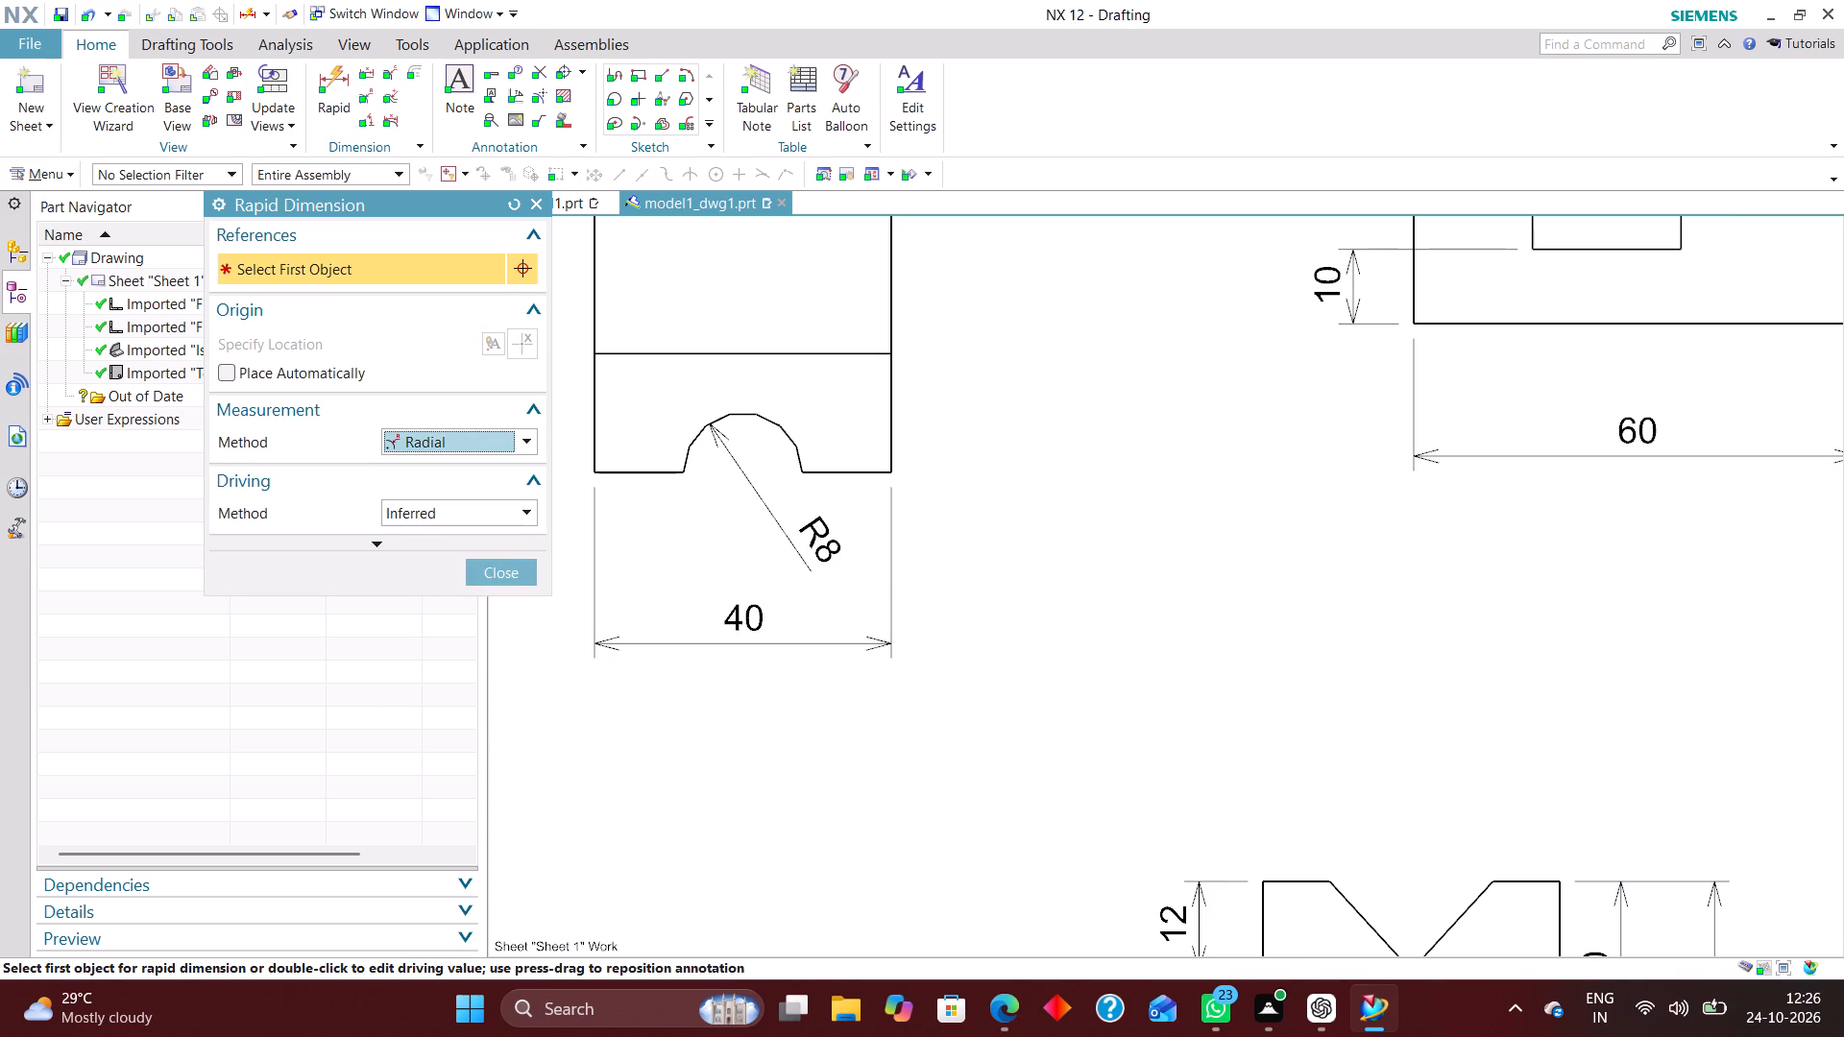
left_click(496, 569)
scroll(779, 587, "down", 5)
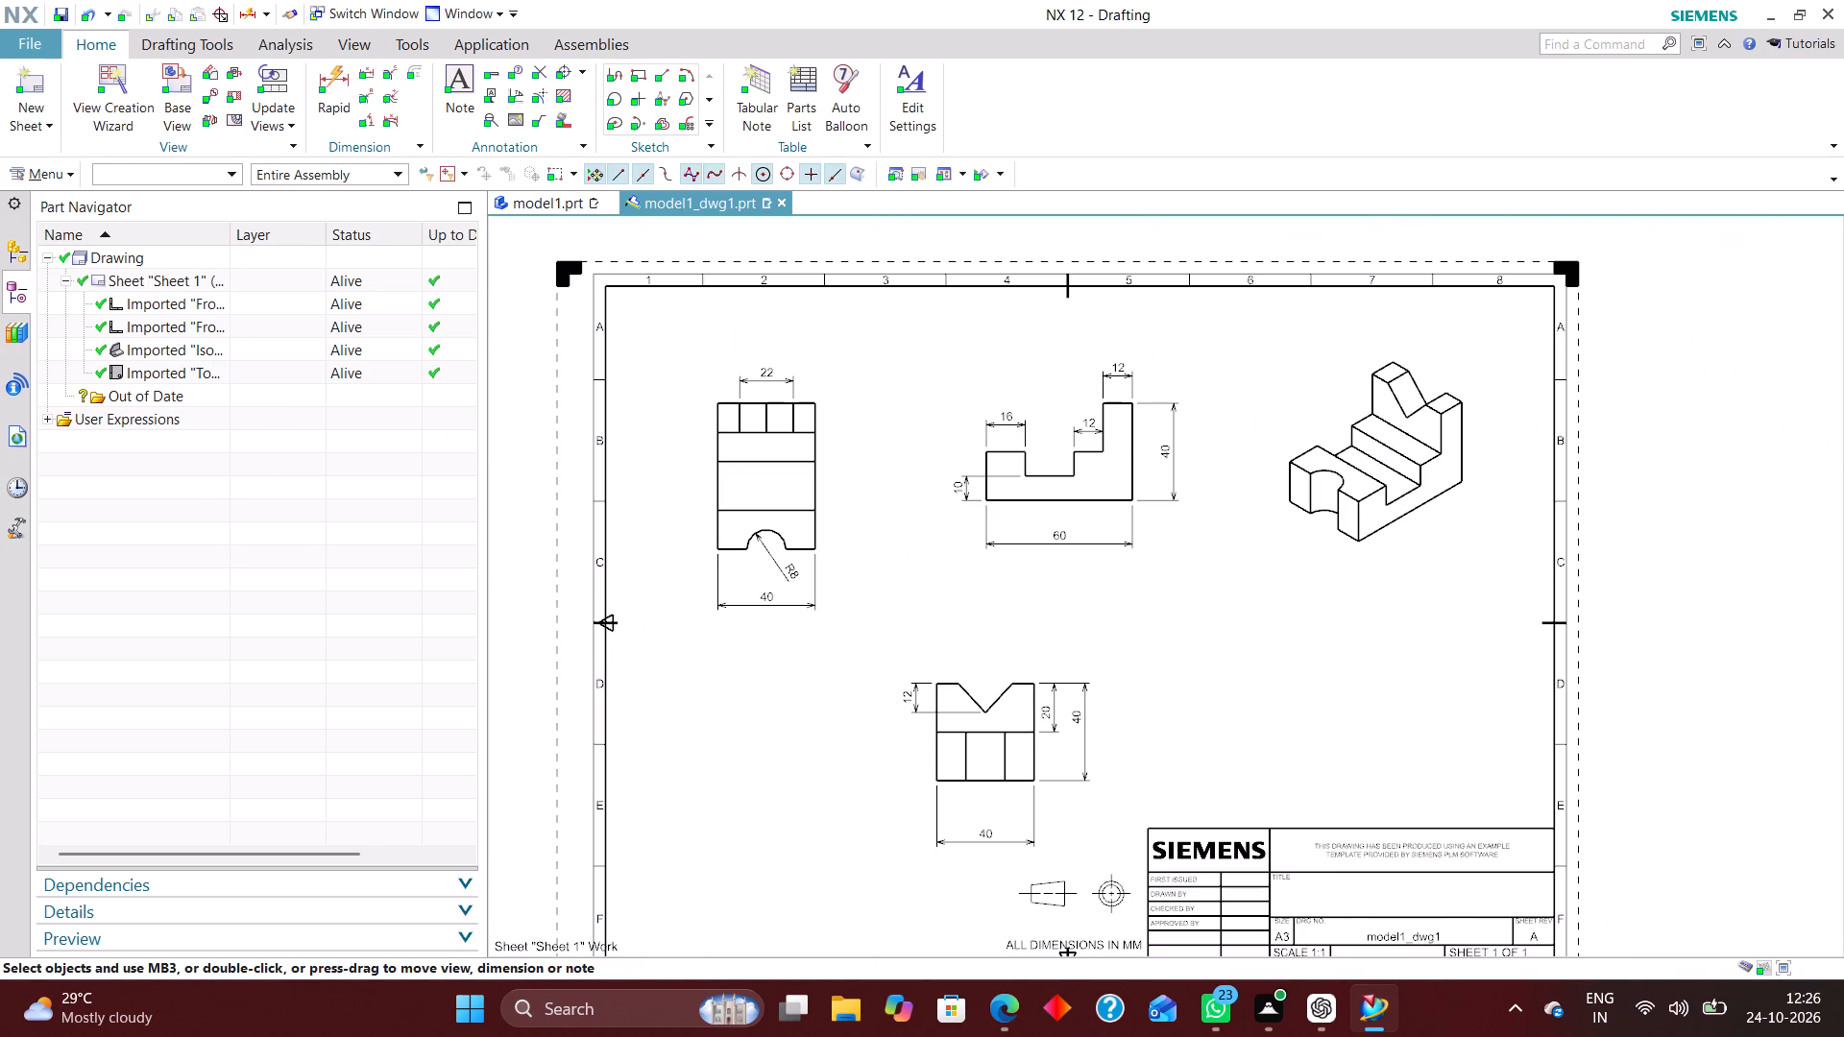
Examine the views and dimensions across the drawing sheet for completeness and layout, especially the V-groove view.
scroll(848, 561, "up", 1)
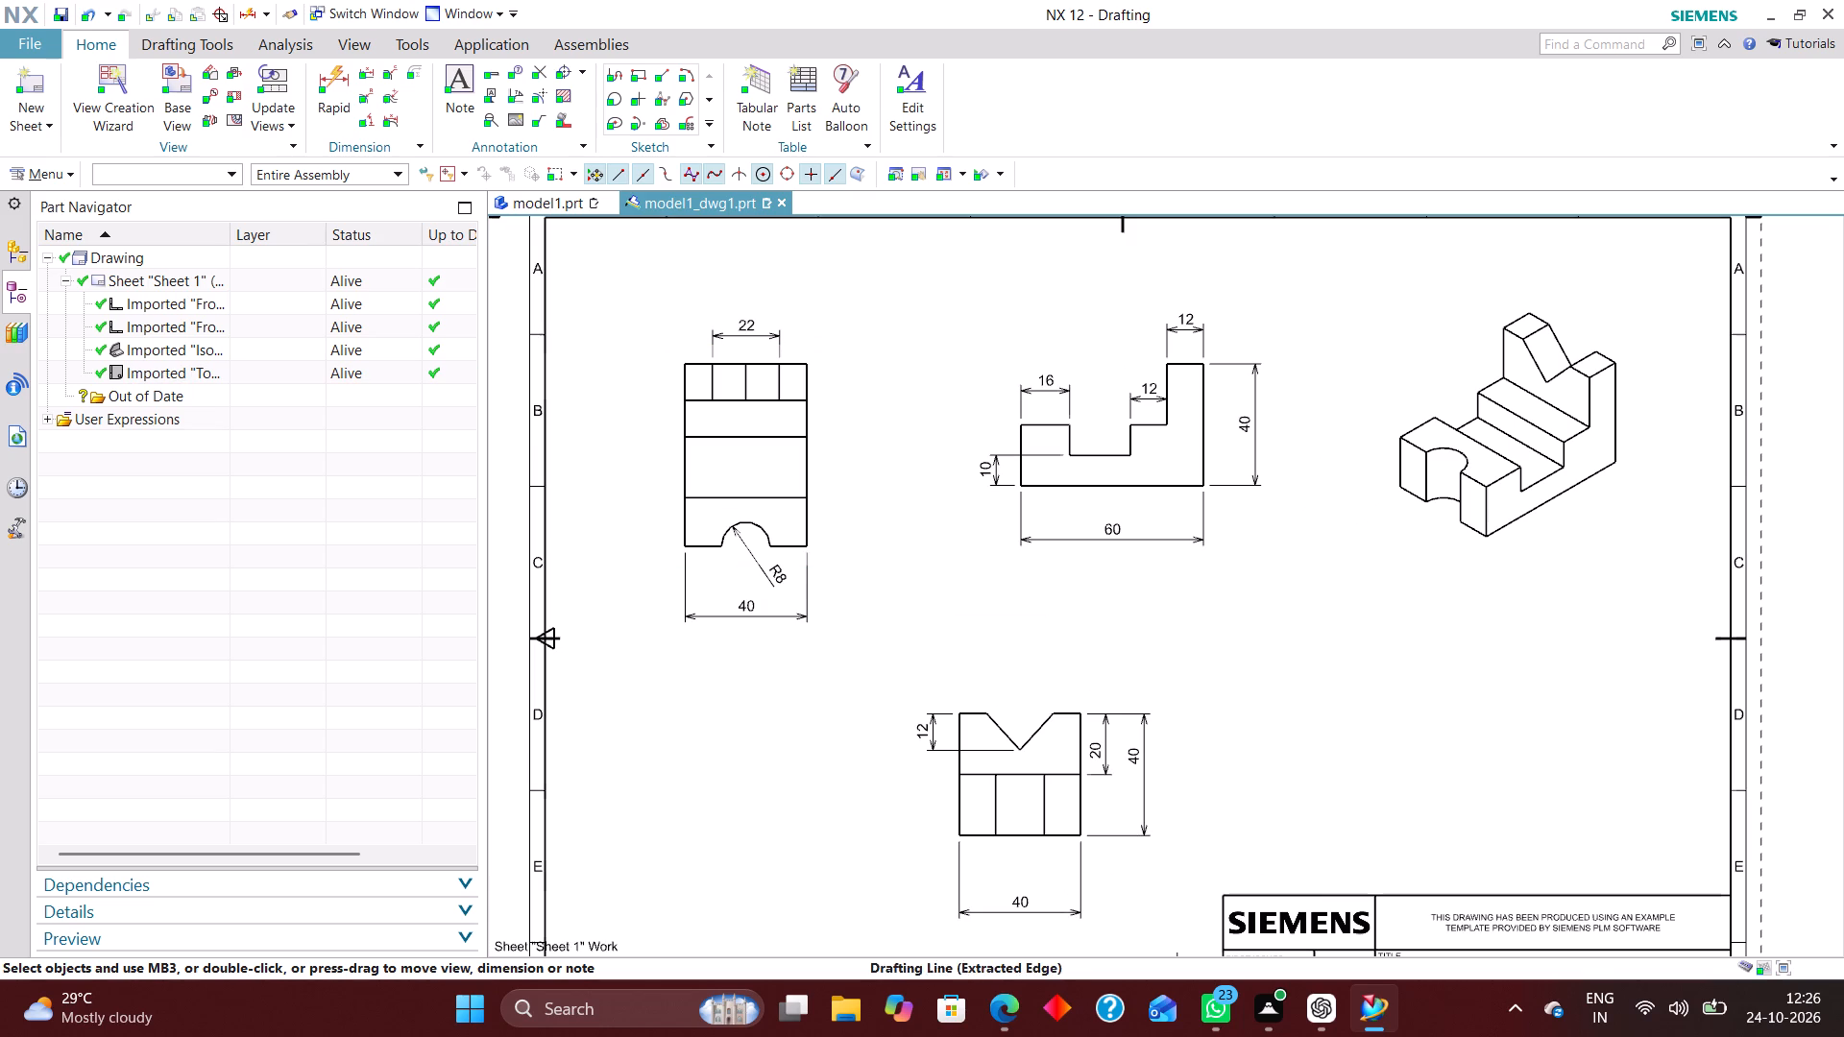
scroll(897, 477, "down", 2)
scroll(1012, 628, "up", 3)
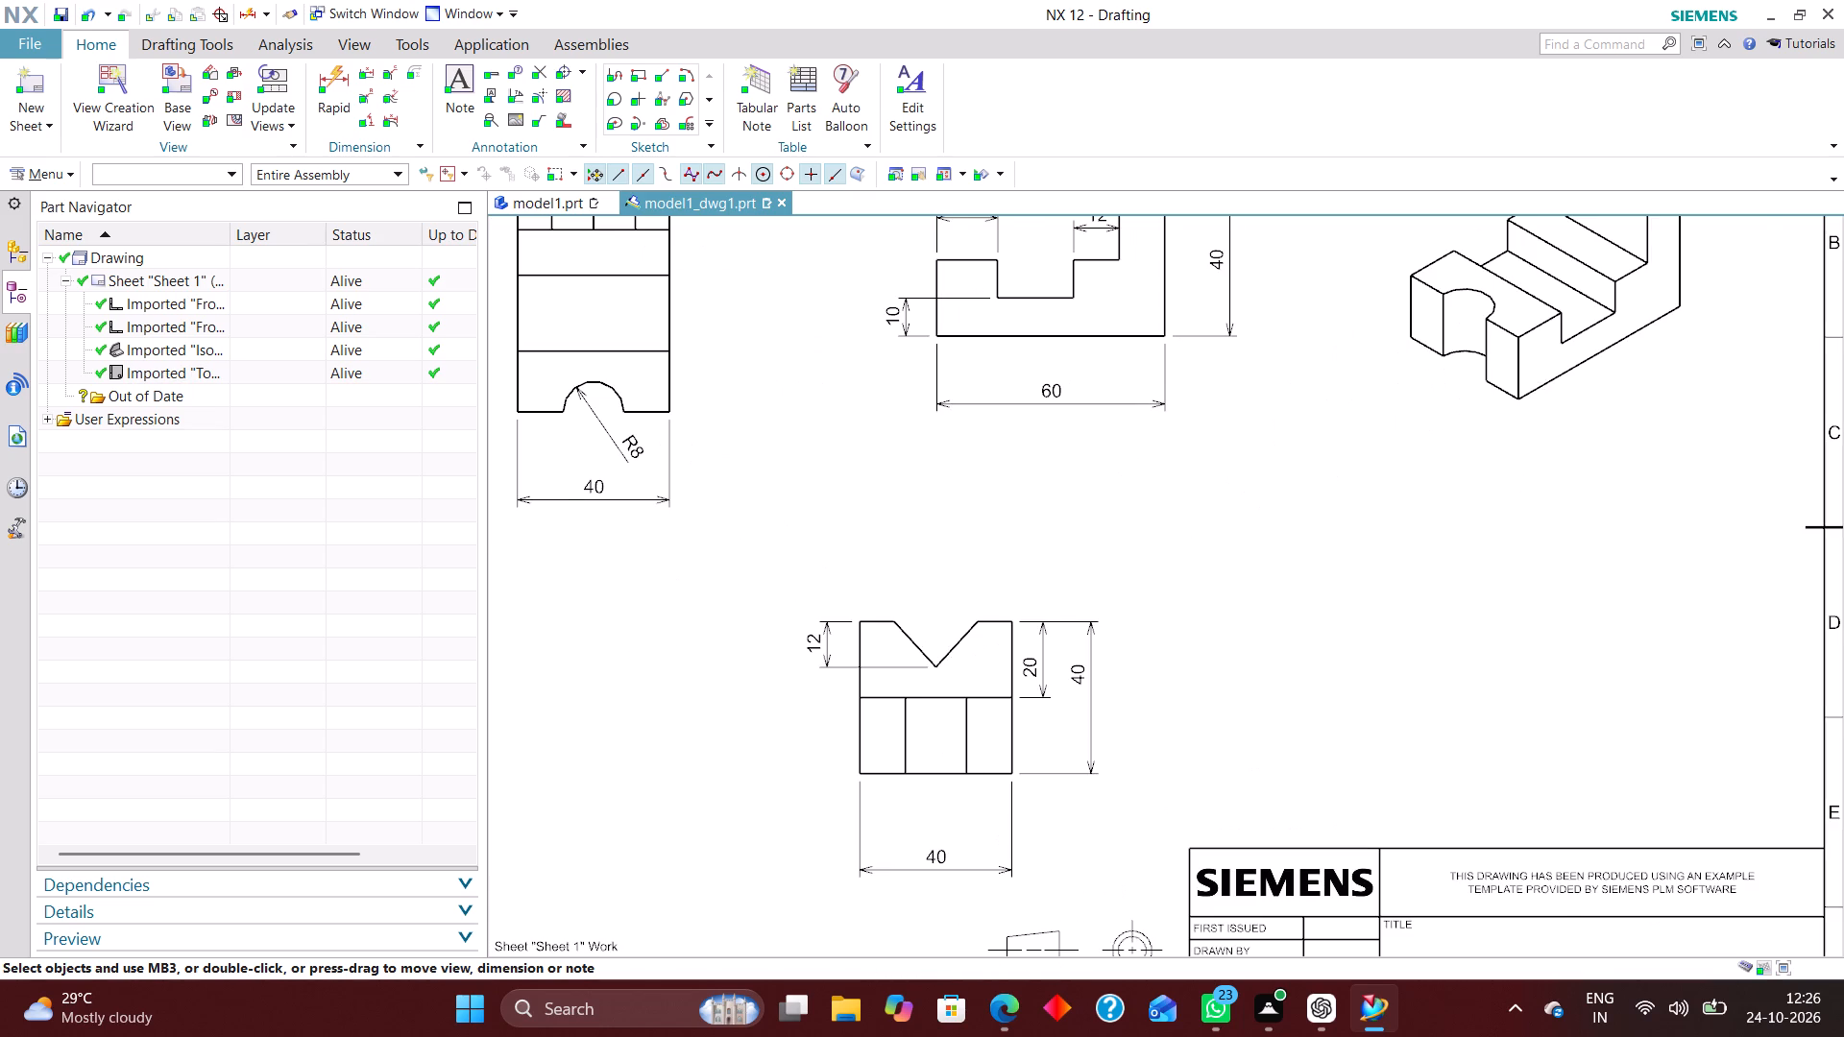
scroll(788, 543, "down", 1)
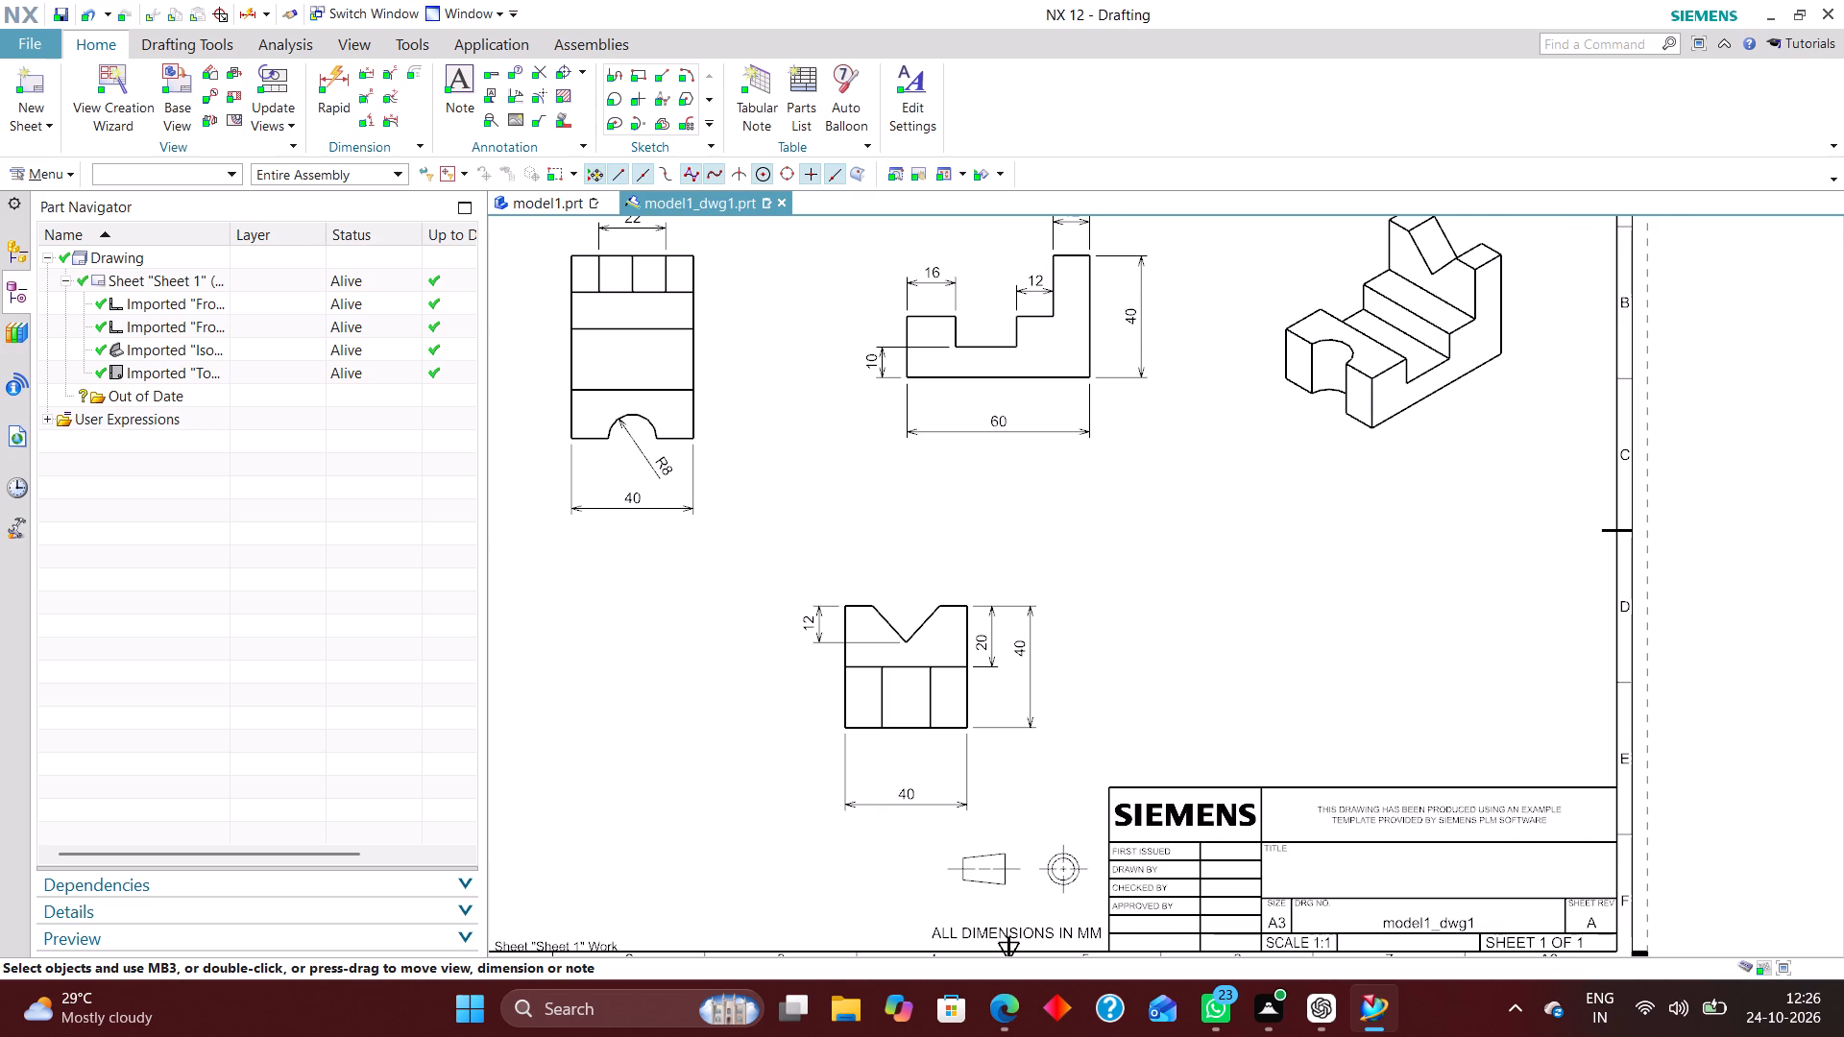
scroll(814, 658, "up", 2)
scroll(817, 648, "down", 3)
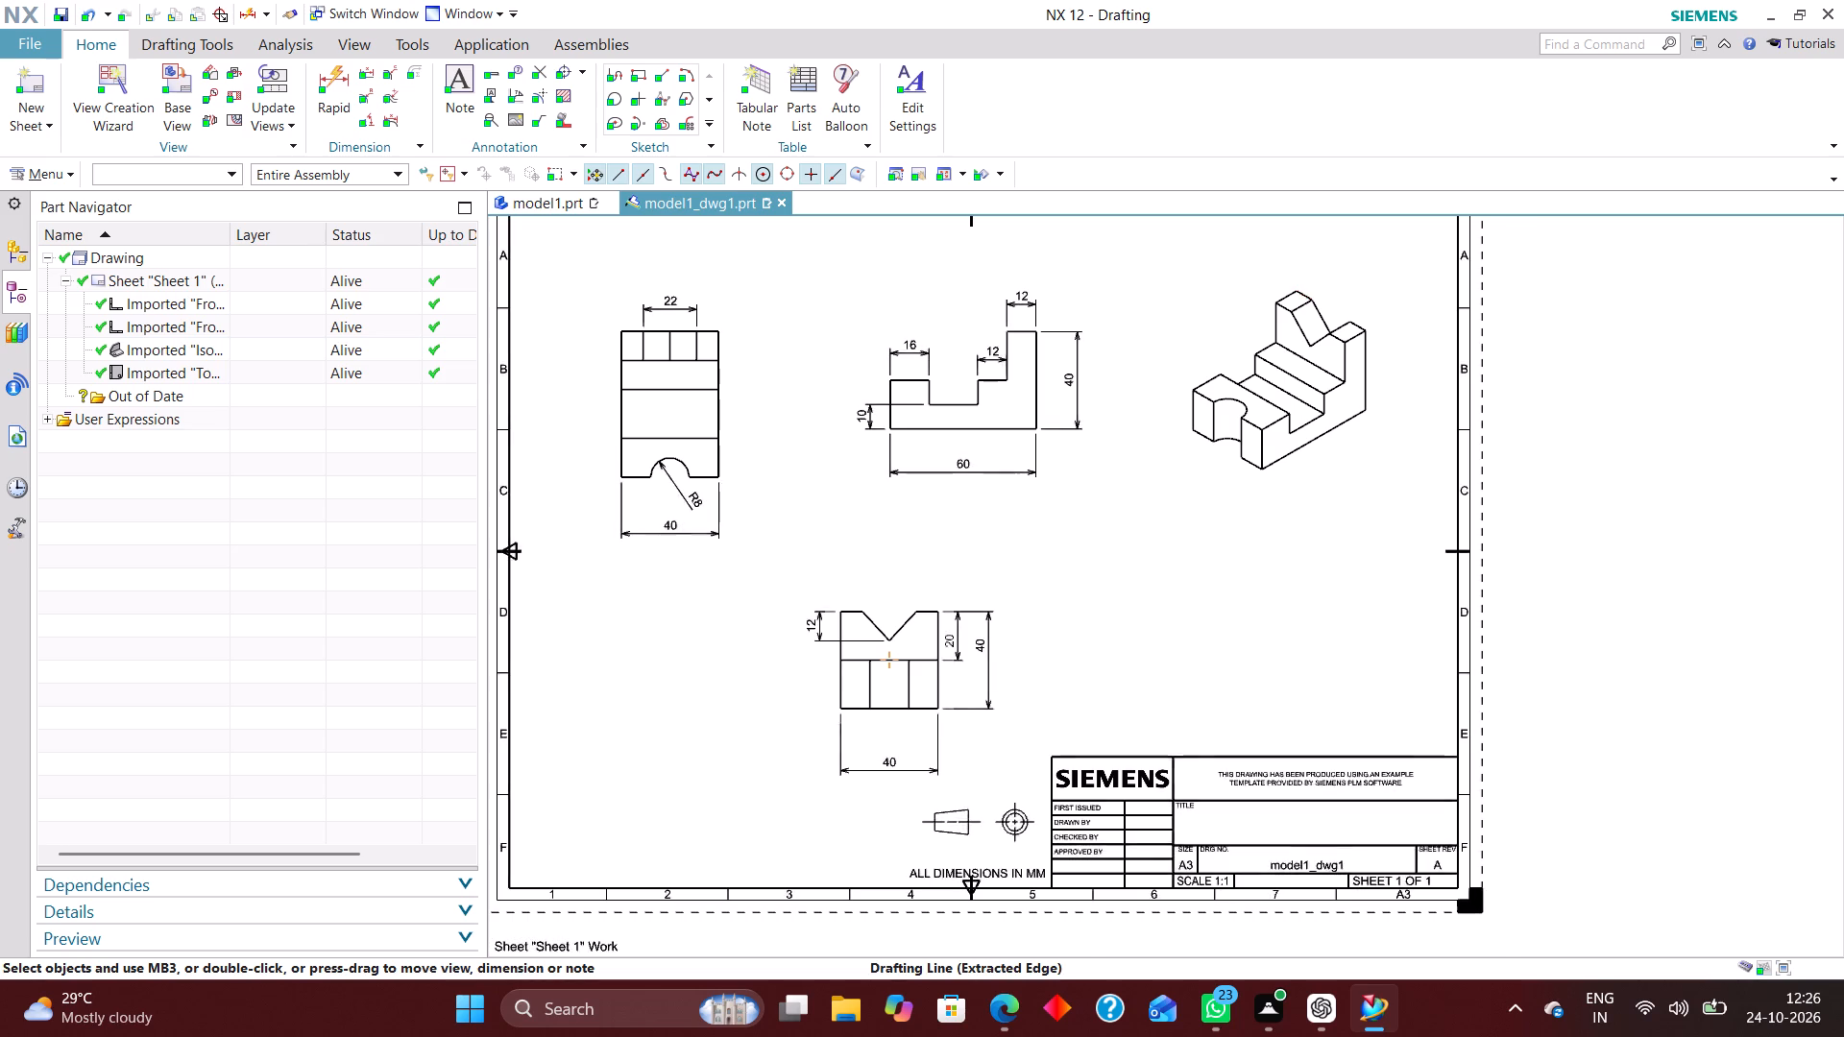
scroll(1328, 267, "up", 1)
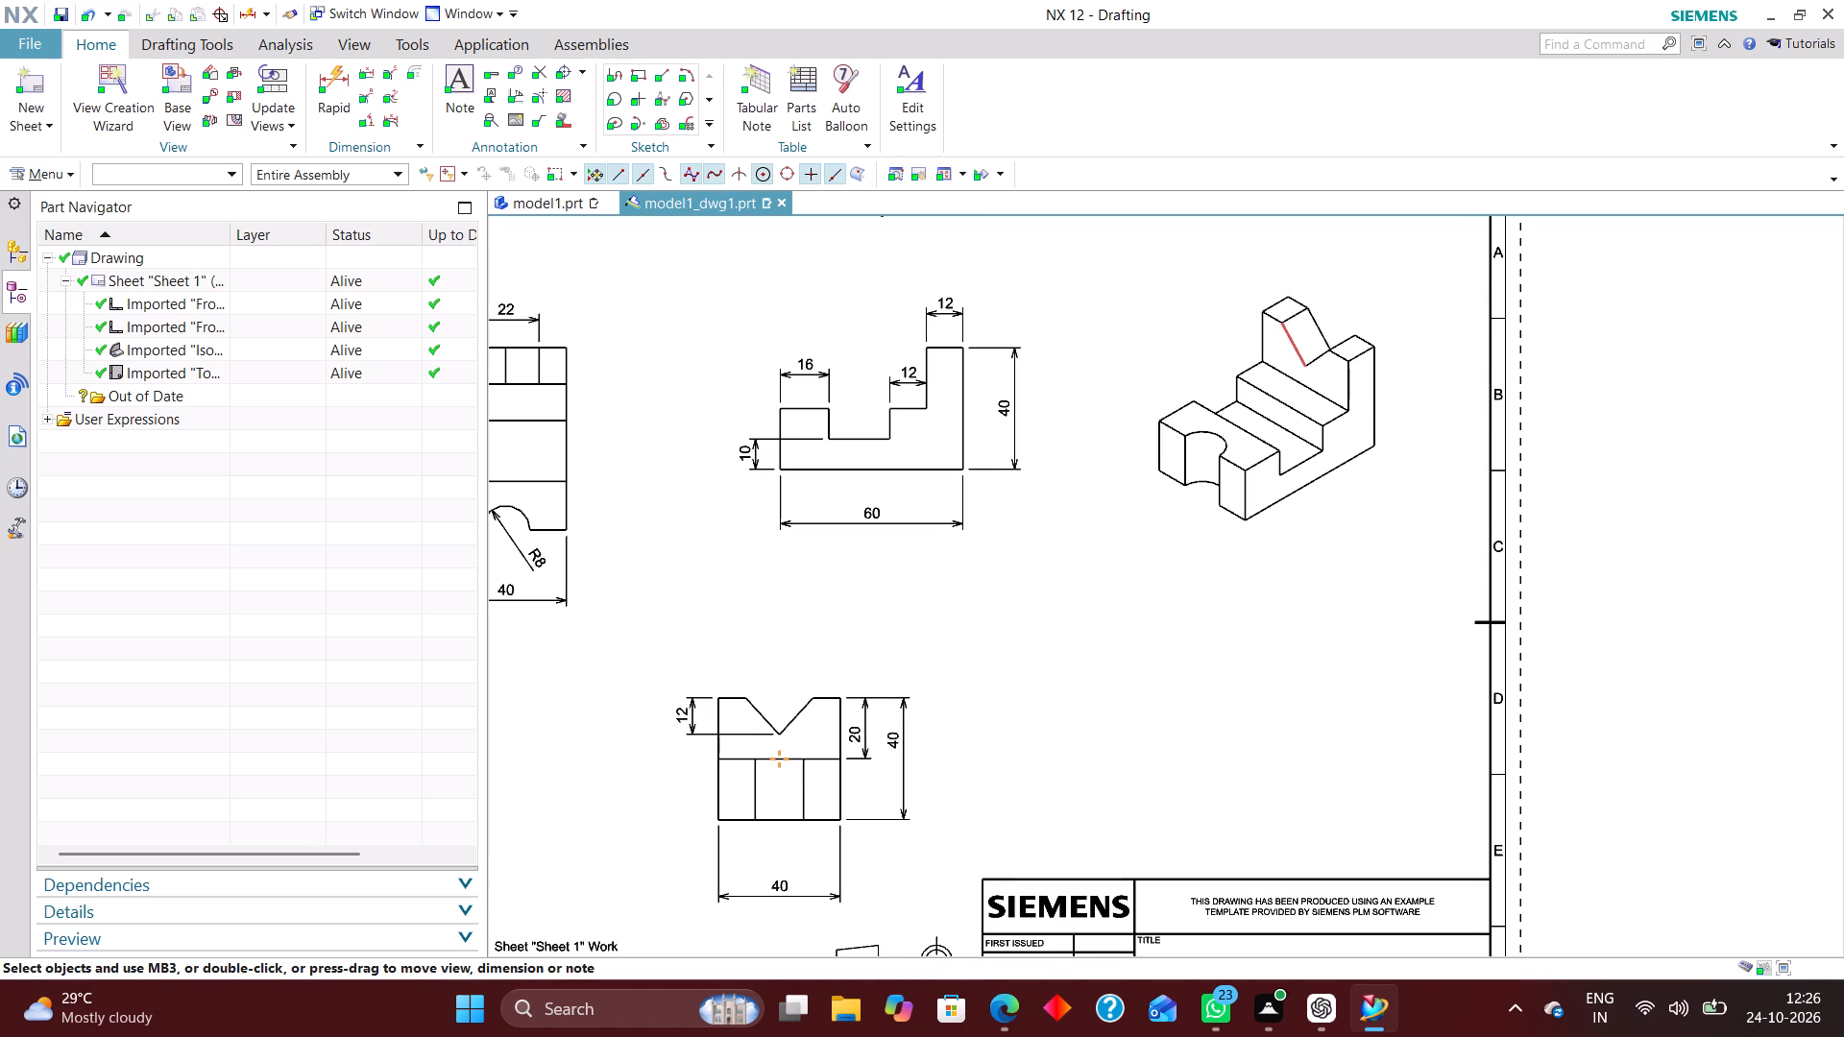
scroll(1279, 554, "down", 3)
scroll(1143, 609, "up", 3)
right_click_drag(1143, 561, 1042, 664)
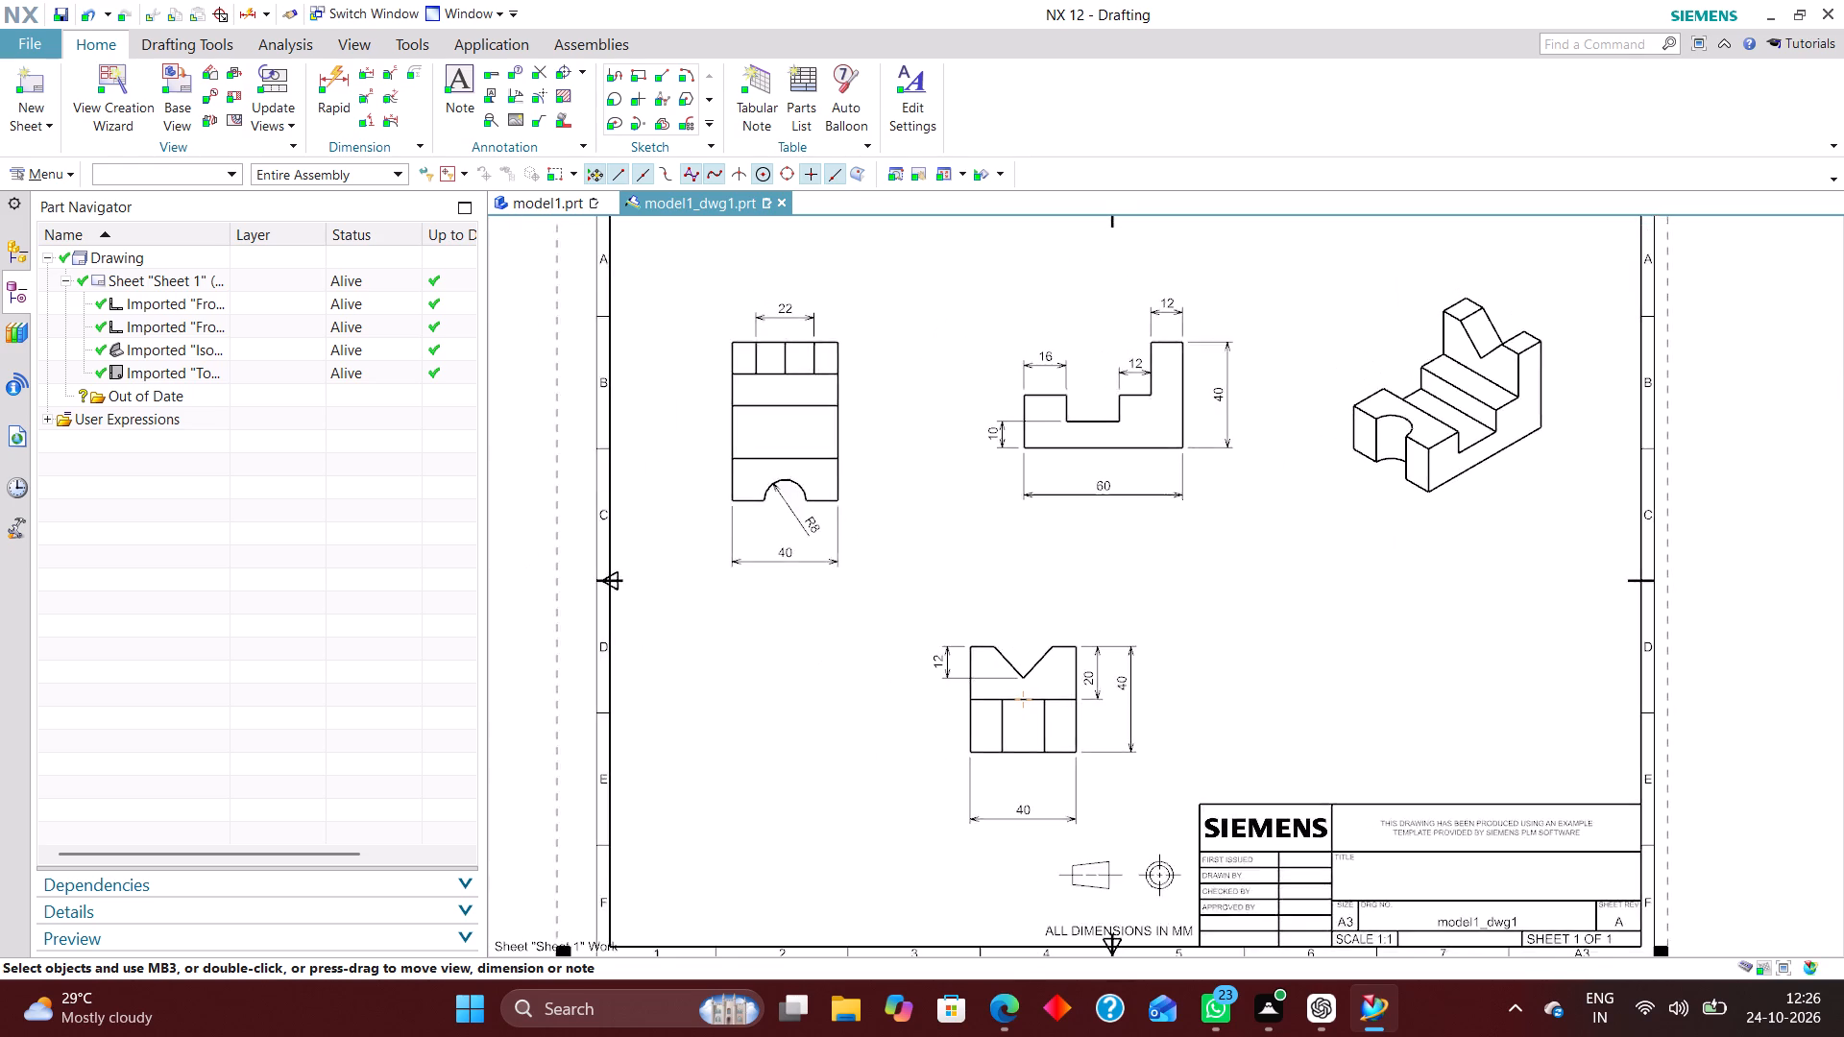
scroll(1250, 689, "up", 2)
right_click_drag(1262, 511, 1187, 666)
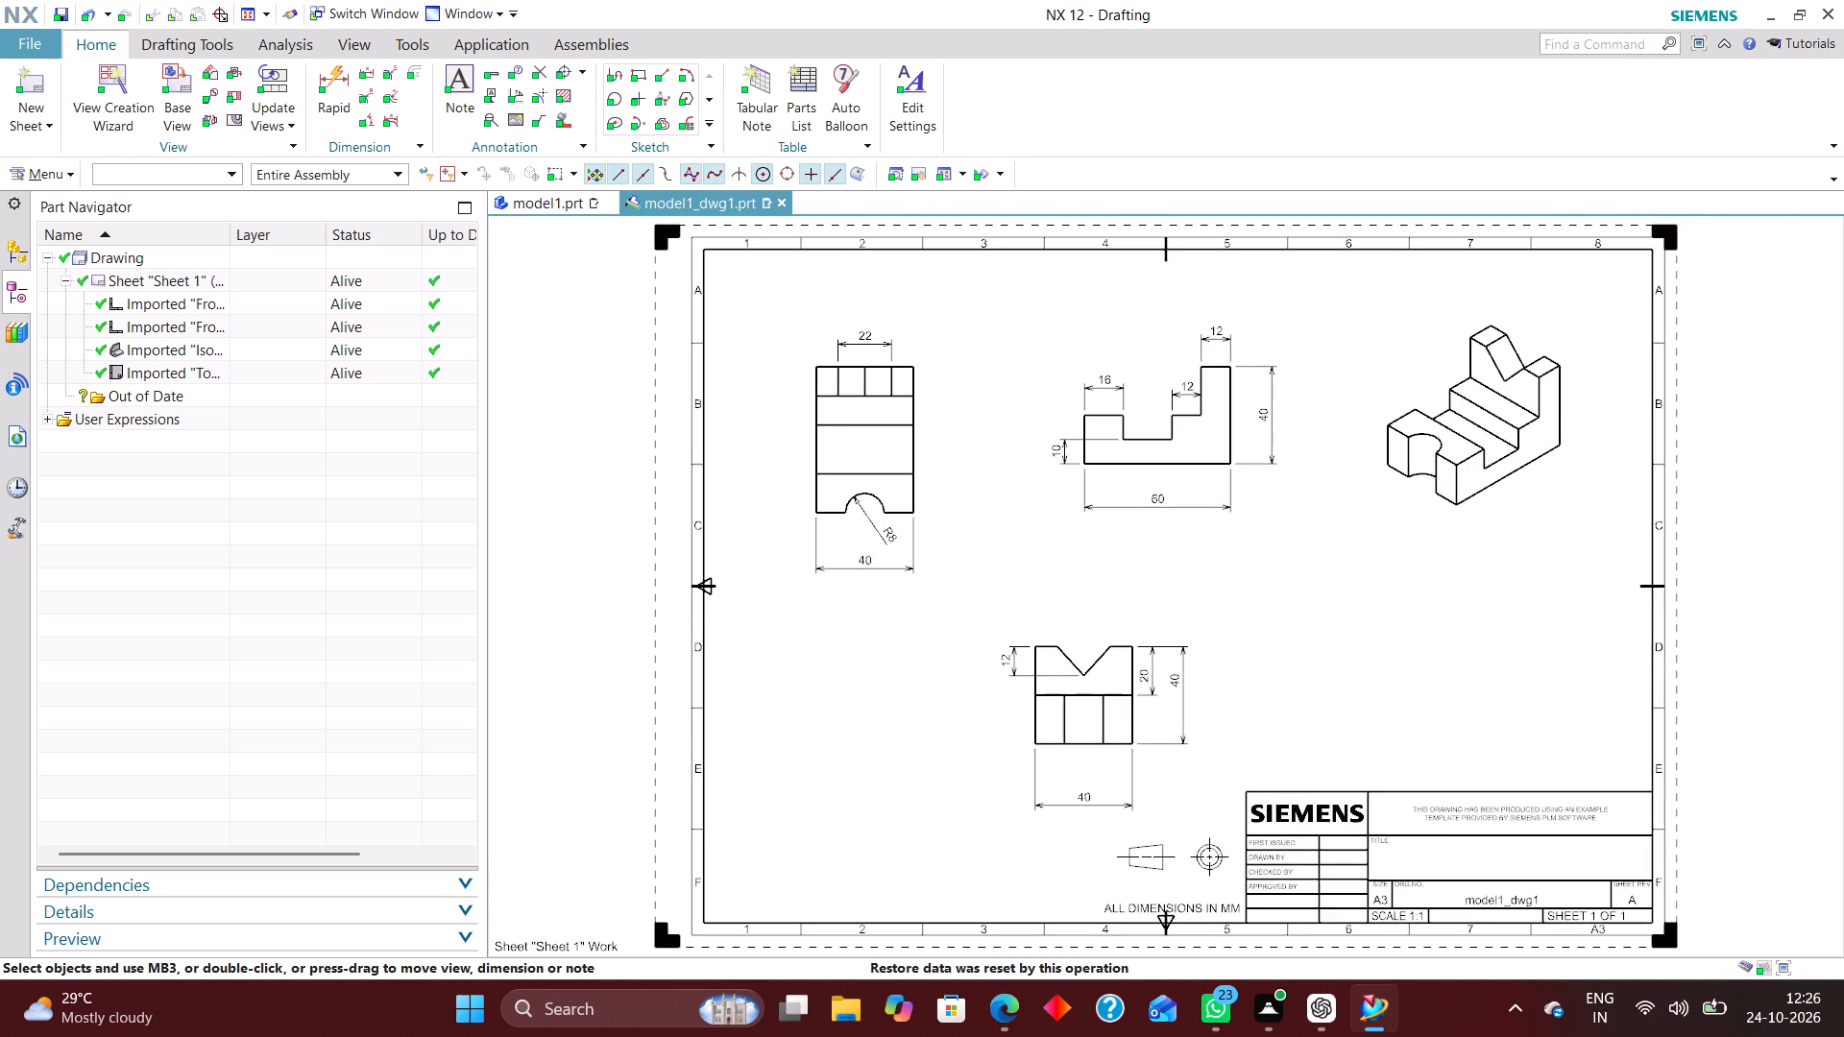
scroll(1149, 771, "up", 3)
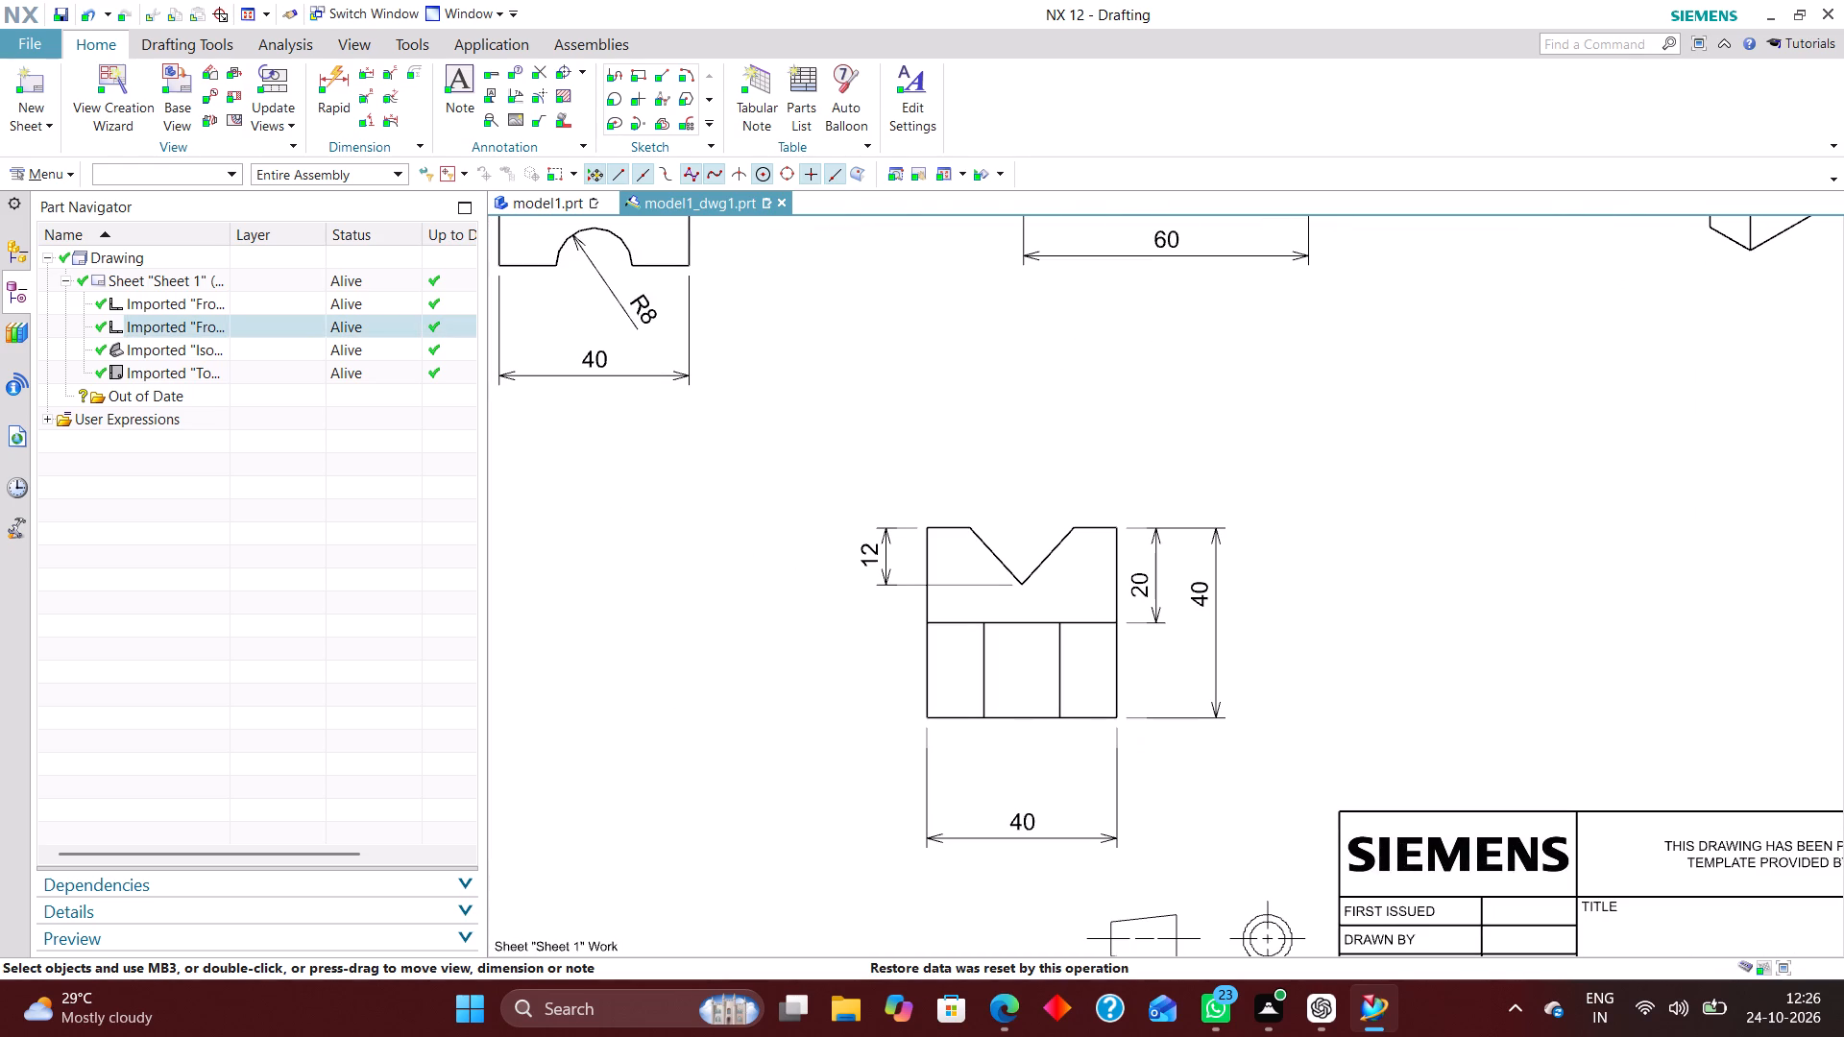
scroll(985, 642, "down", 2)
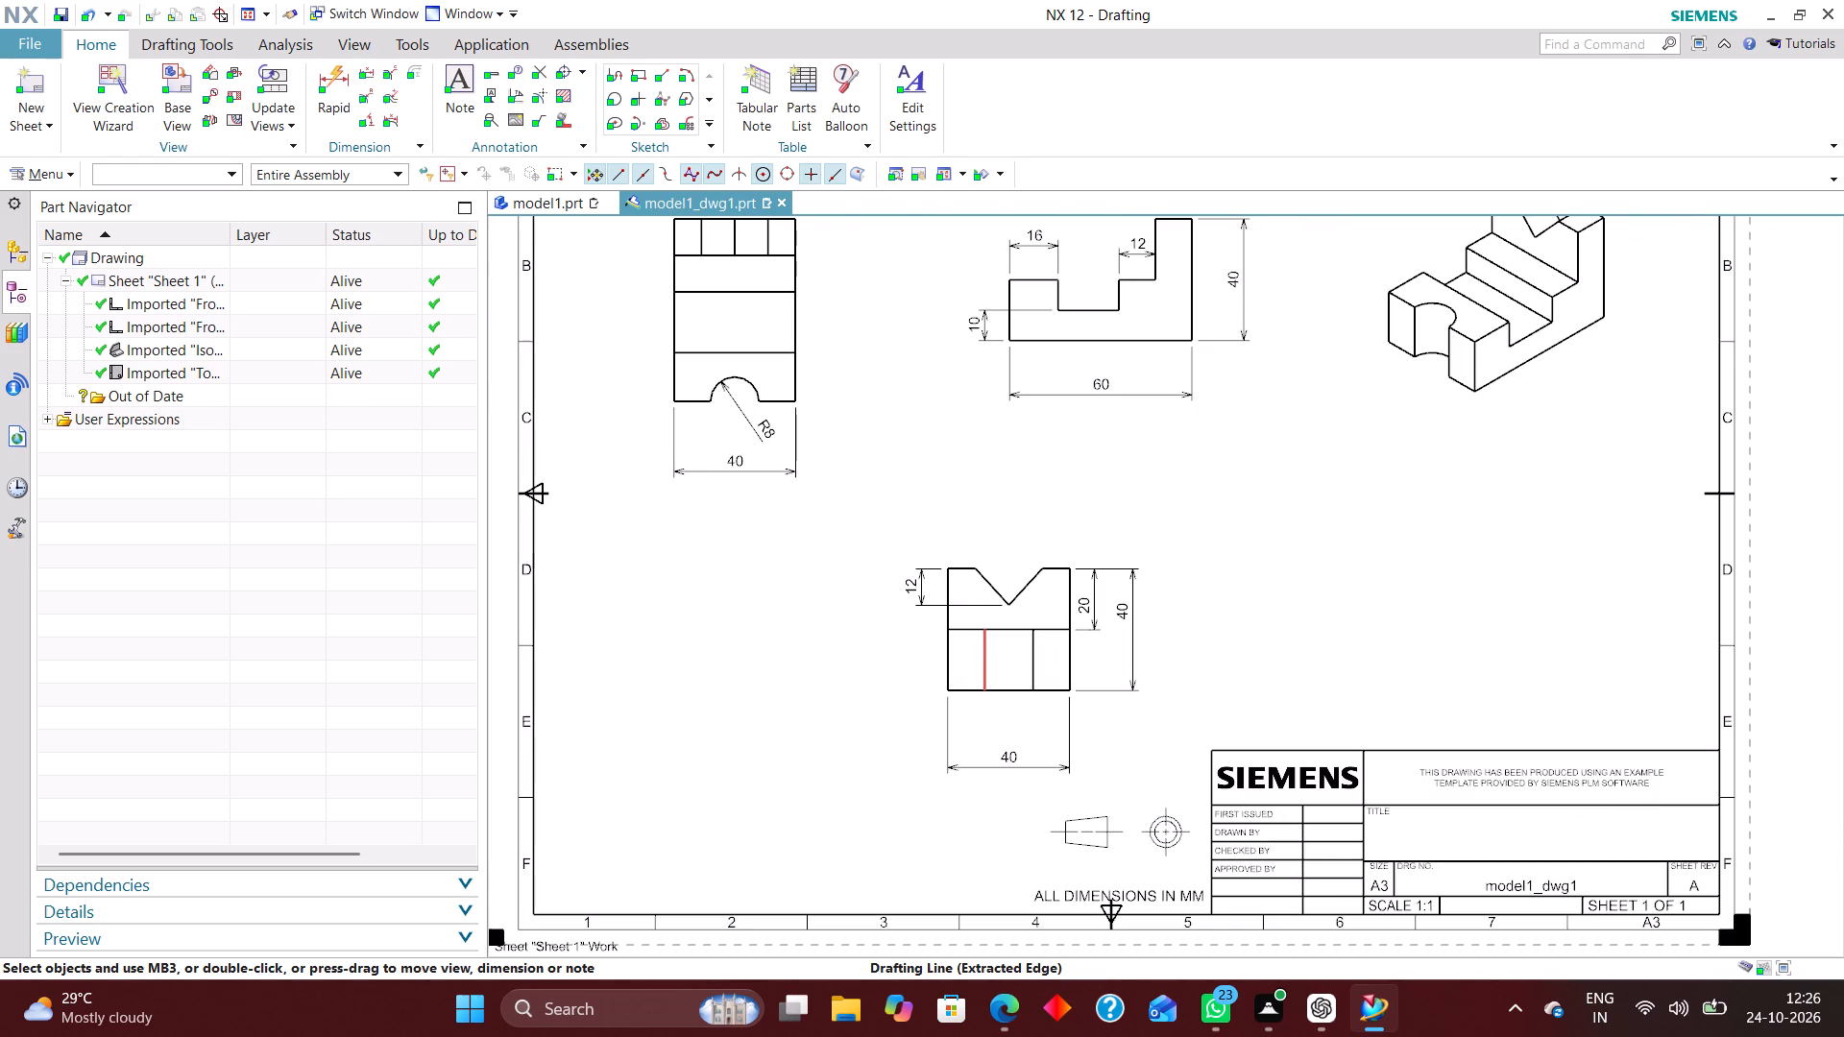
scroll(999, 714, "up", 1)
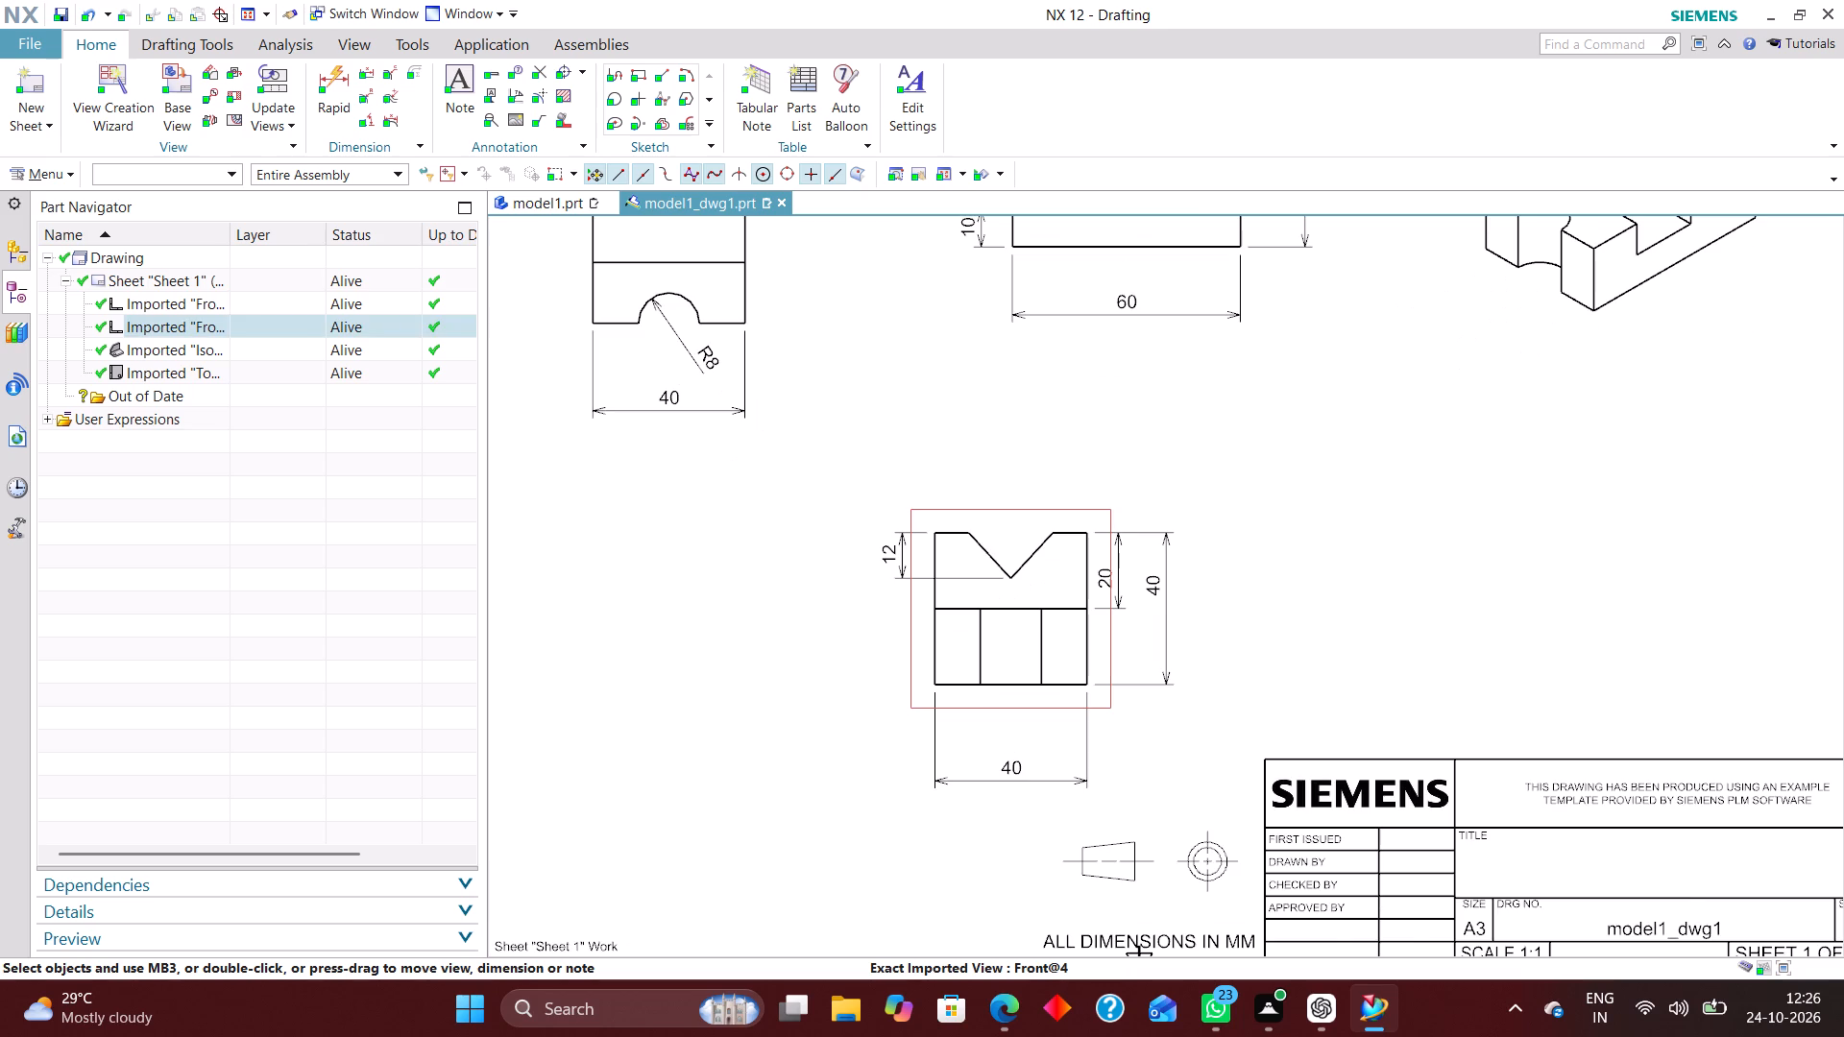
scroll(983, 761, "down", 1)
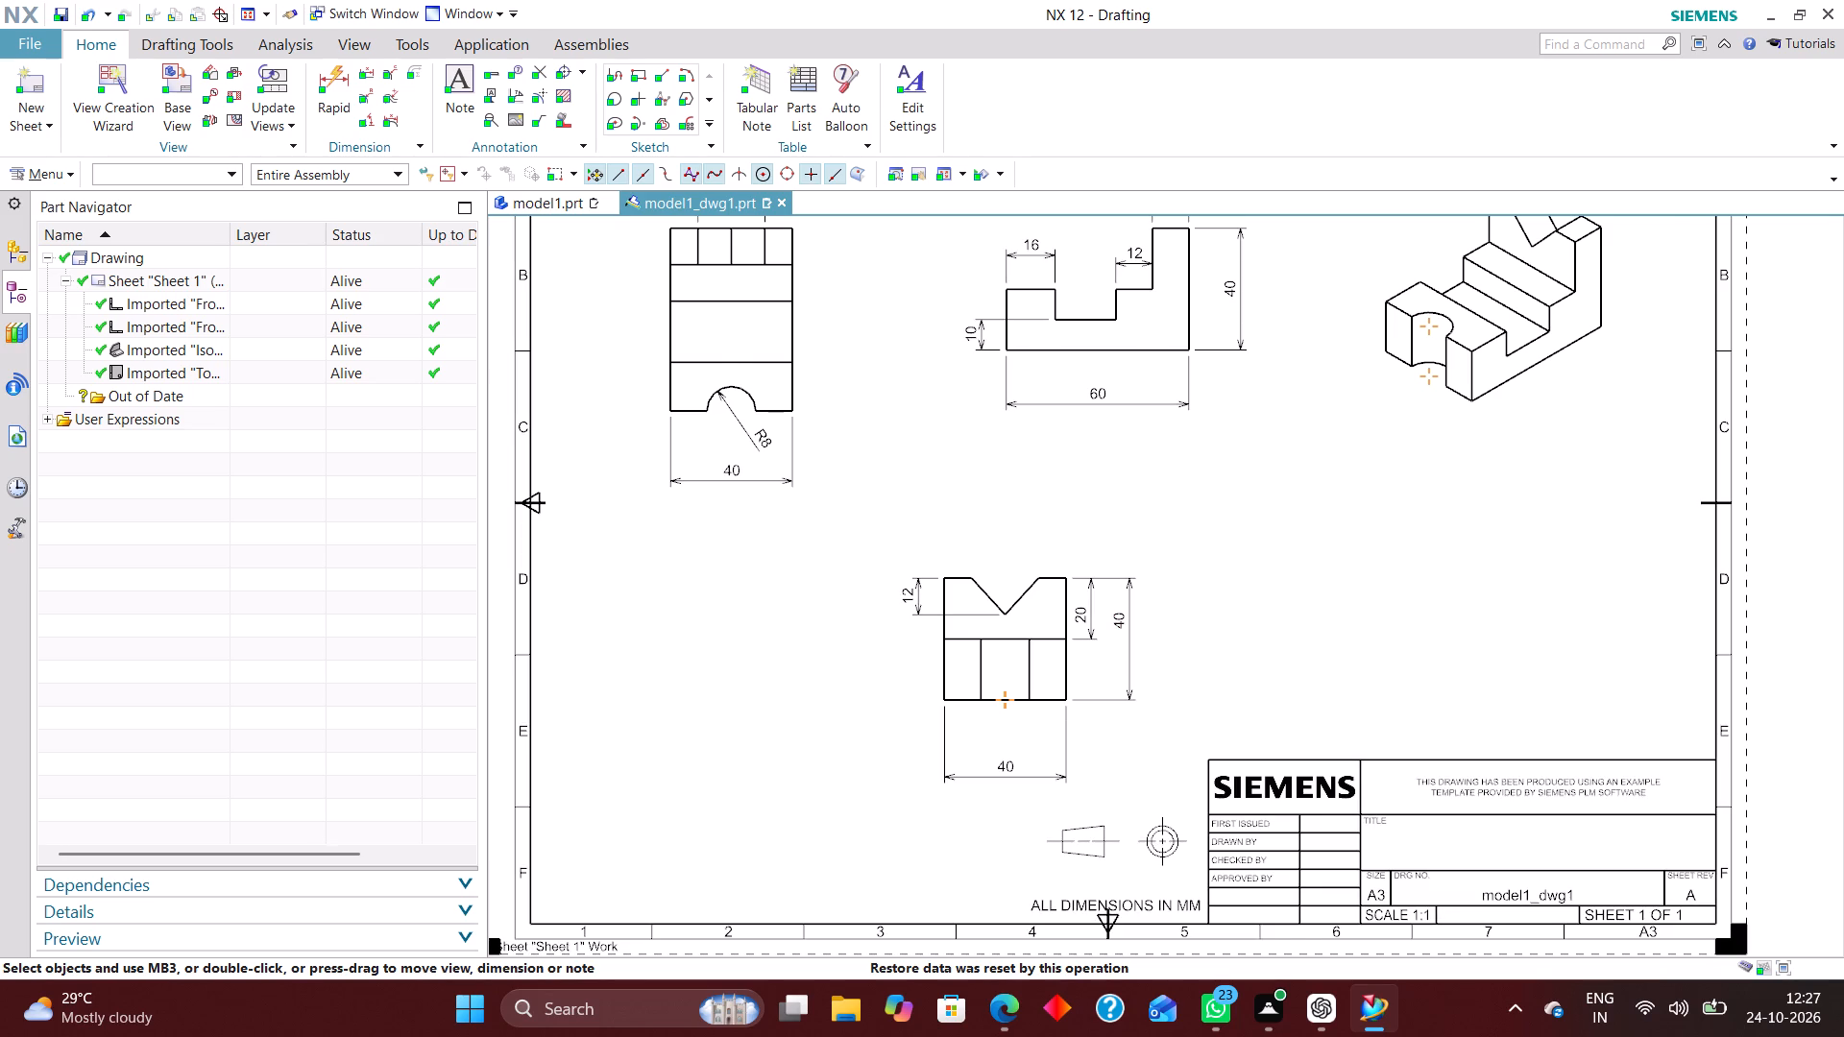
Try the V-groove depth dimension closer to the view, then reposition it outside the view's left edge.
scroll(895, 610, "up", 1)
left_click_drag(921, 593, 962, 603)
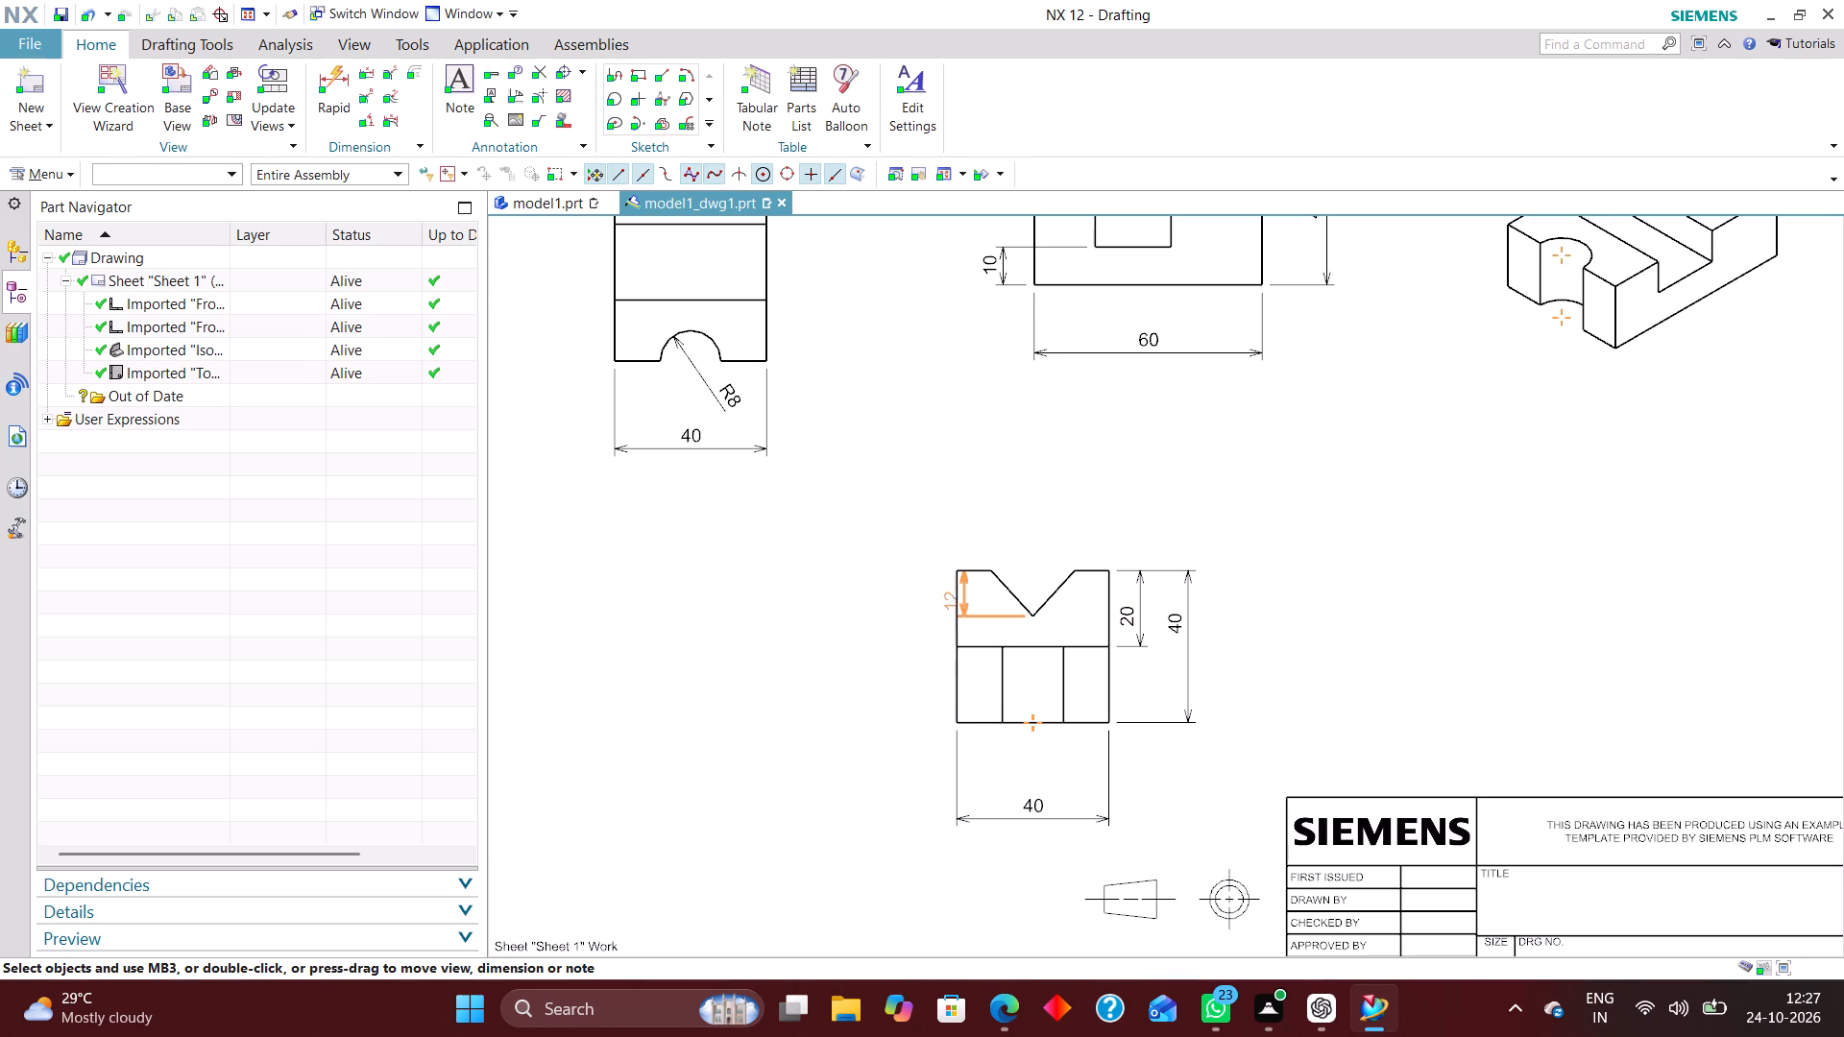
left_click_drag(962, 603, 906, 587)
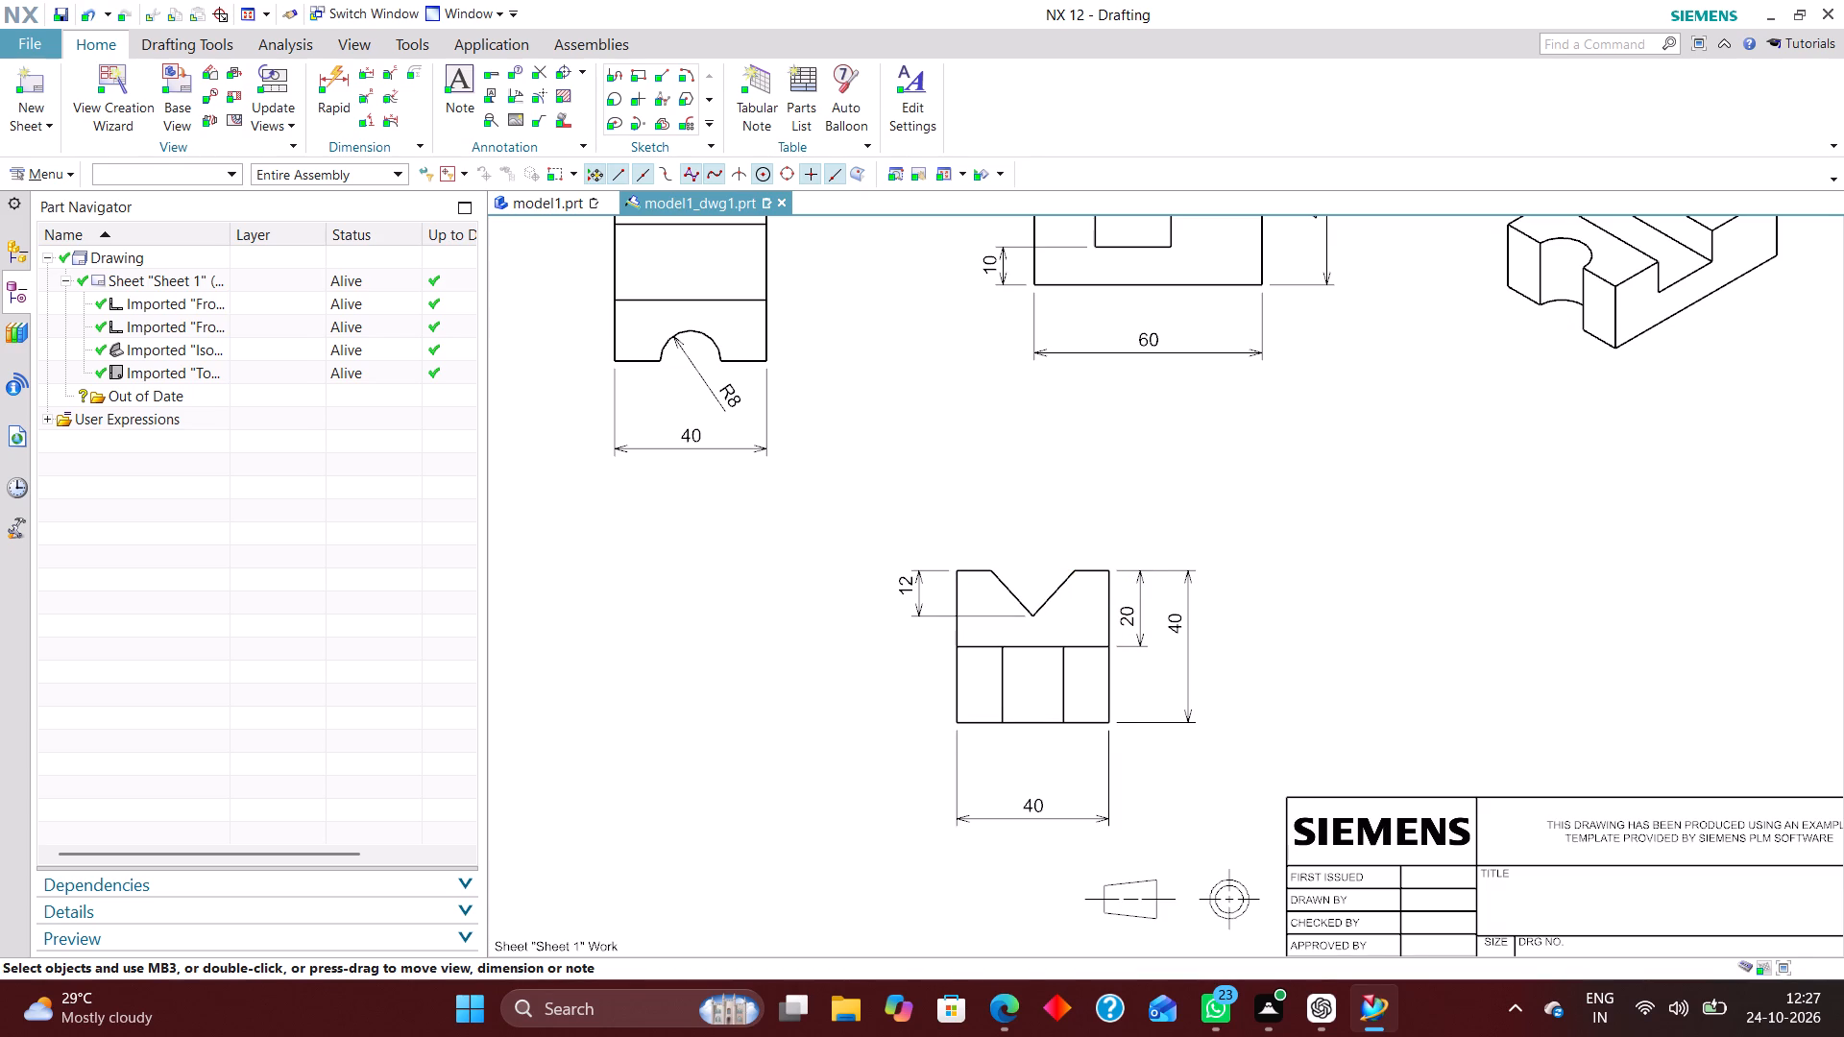
Delete the 20 mm upper-section dimension to the right of the V-groove view.
right_click_drag(1138, 614, 1100, 609)
Dimension the V-groove view's upper section from its top-left corner to the horizontal step edge, placing it outside the groove depth dimension.
left_click(334, 70)
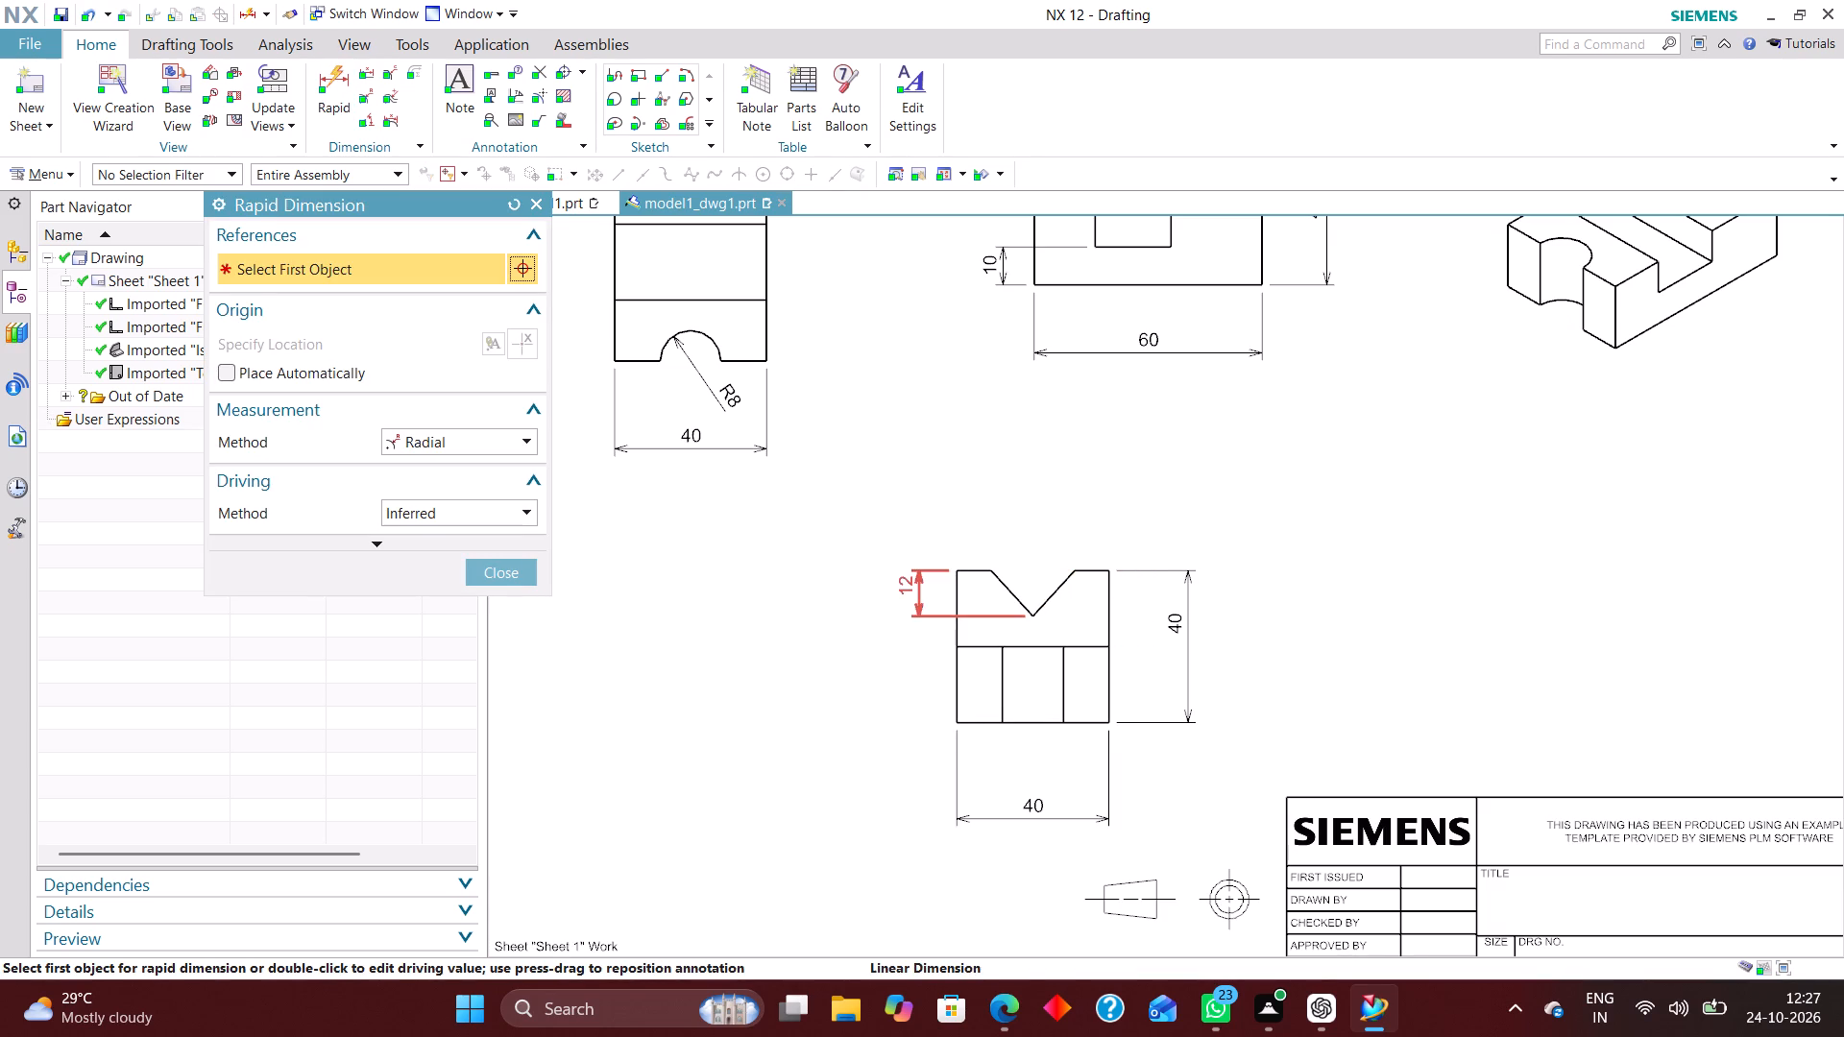
left_click(464, 447)
left_click(472, 476)
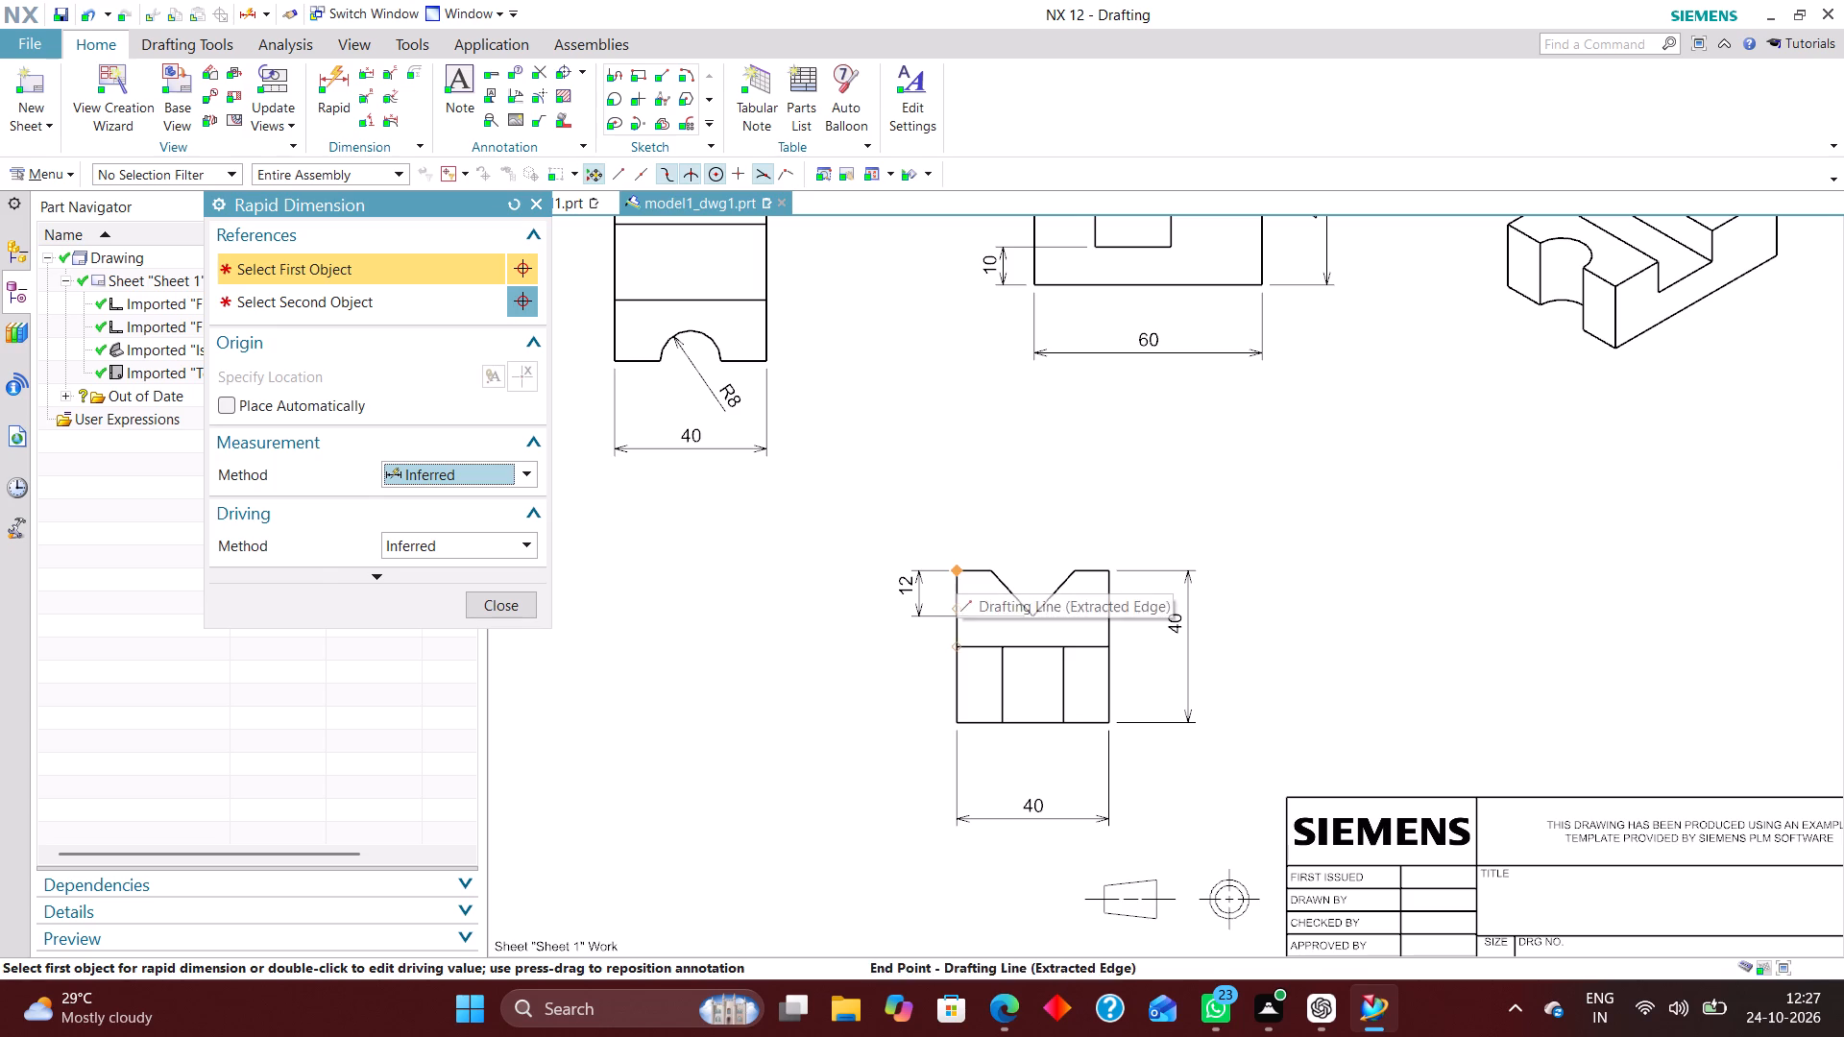
left_click(956, 567)
left_click(954, 647)
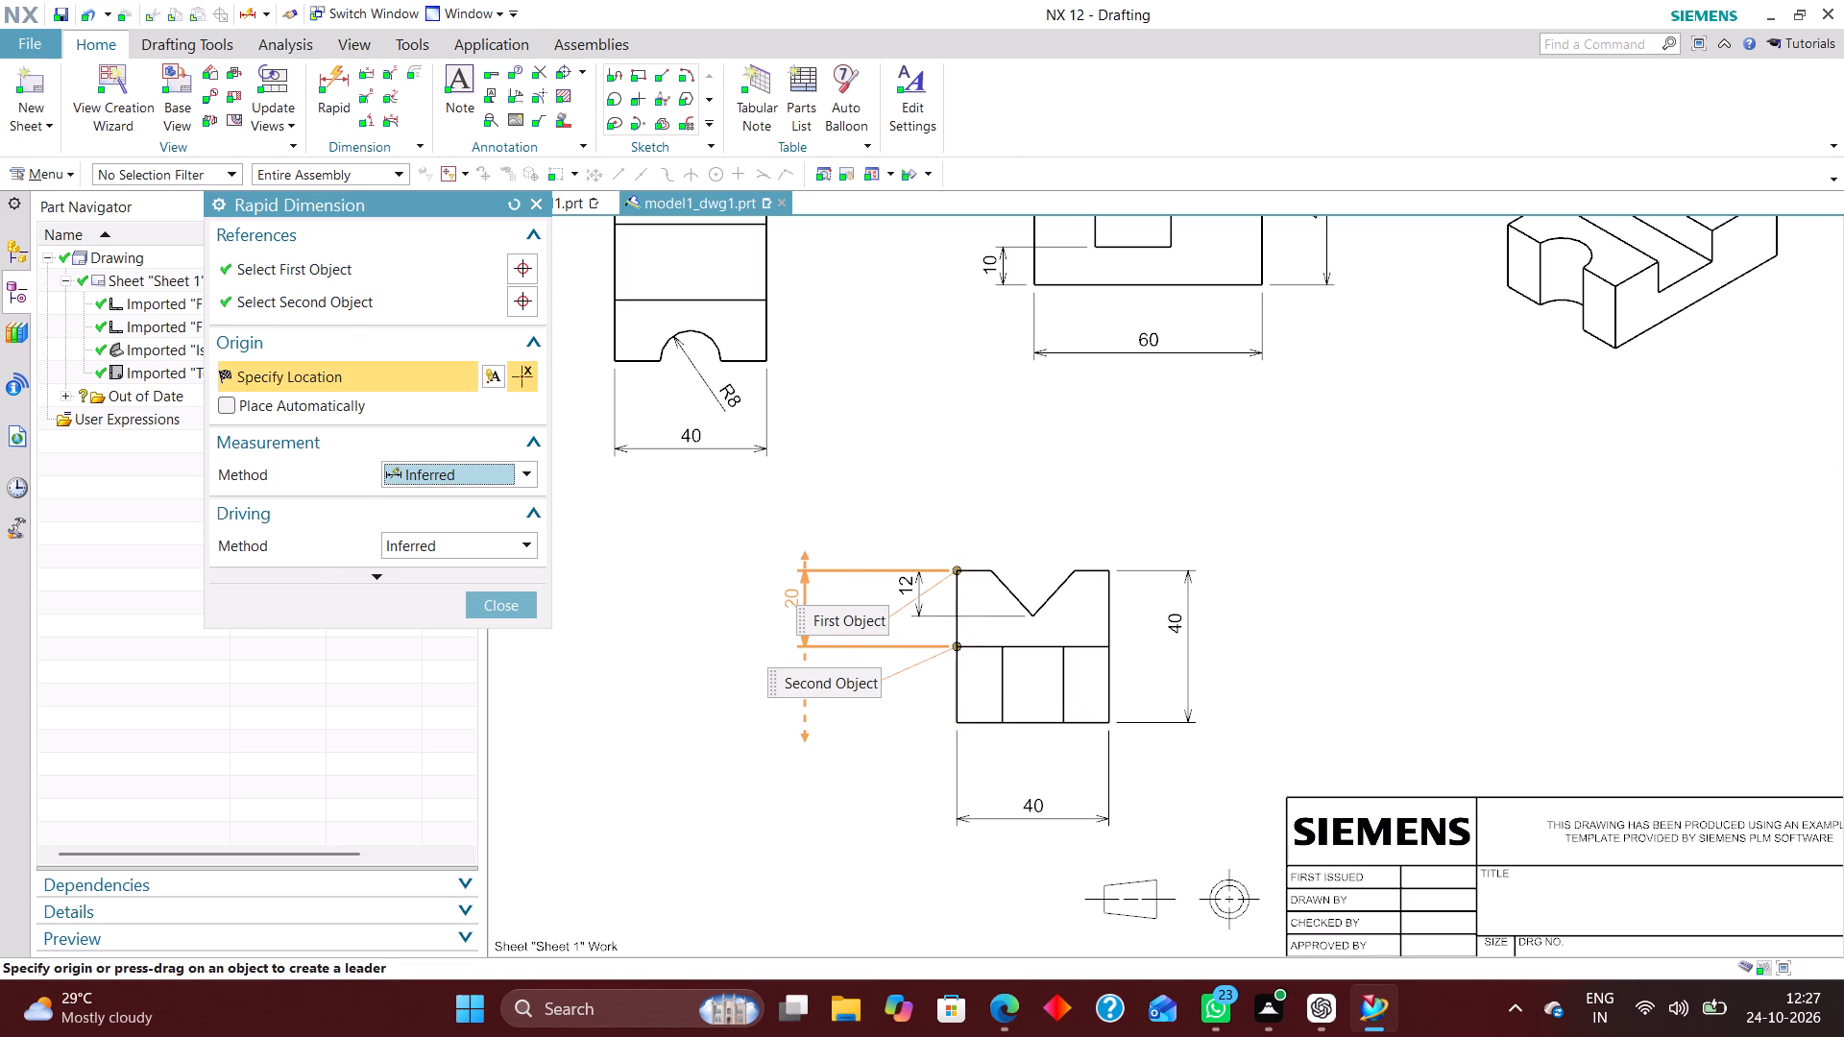
left_click(808, 603)
left_click(521, 611)
Even out the spacing of the upper-section and groove depth dimensions left of the V-groove view.
scroll(791, 620, "up", 4)
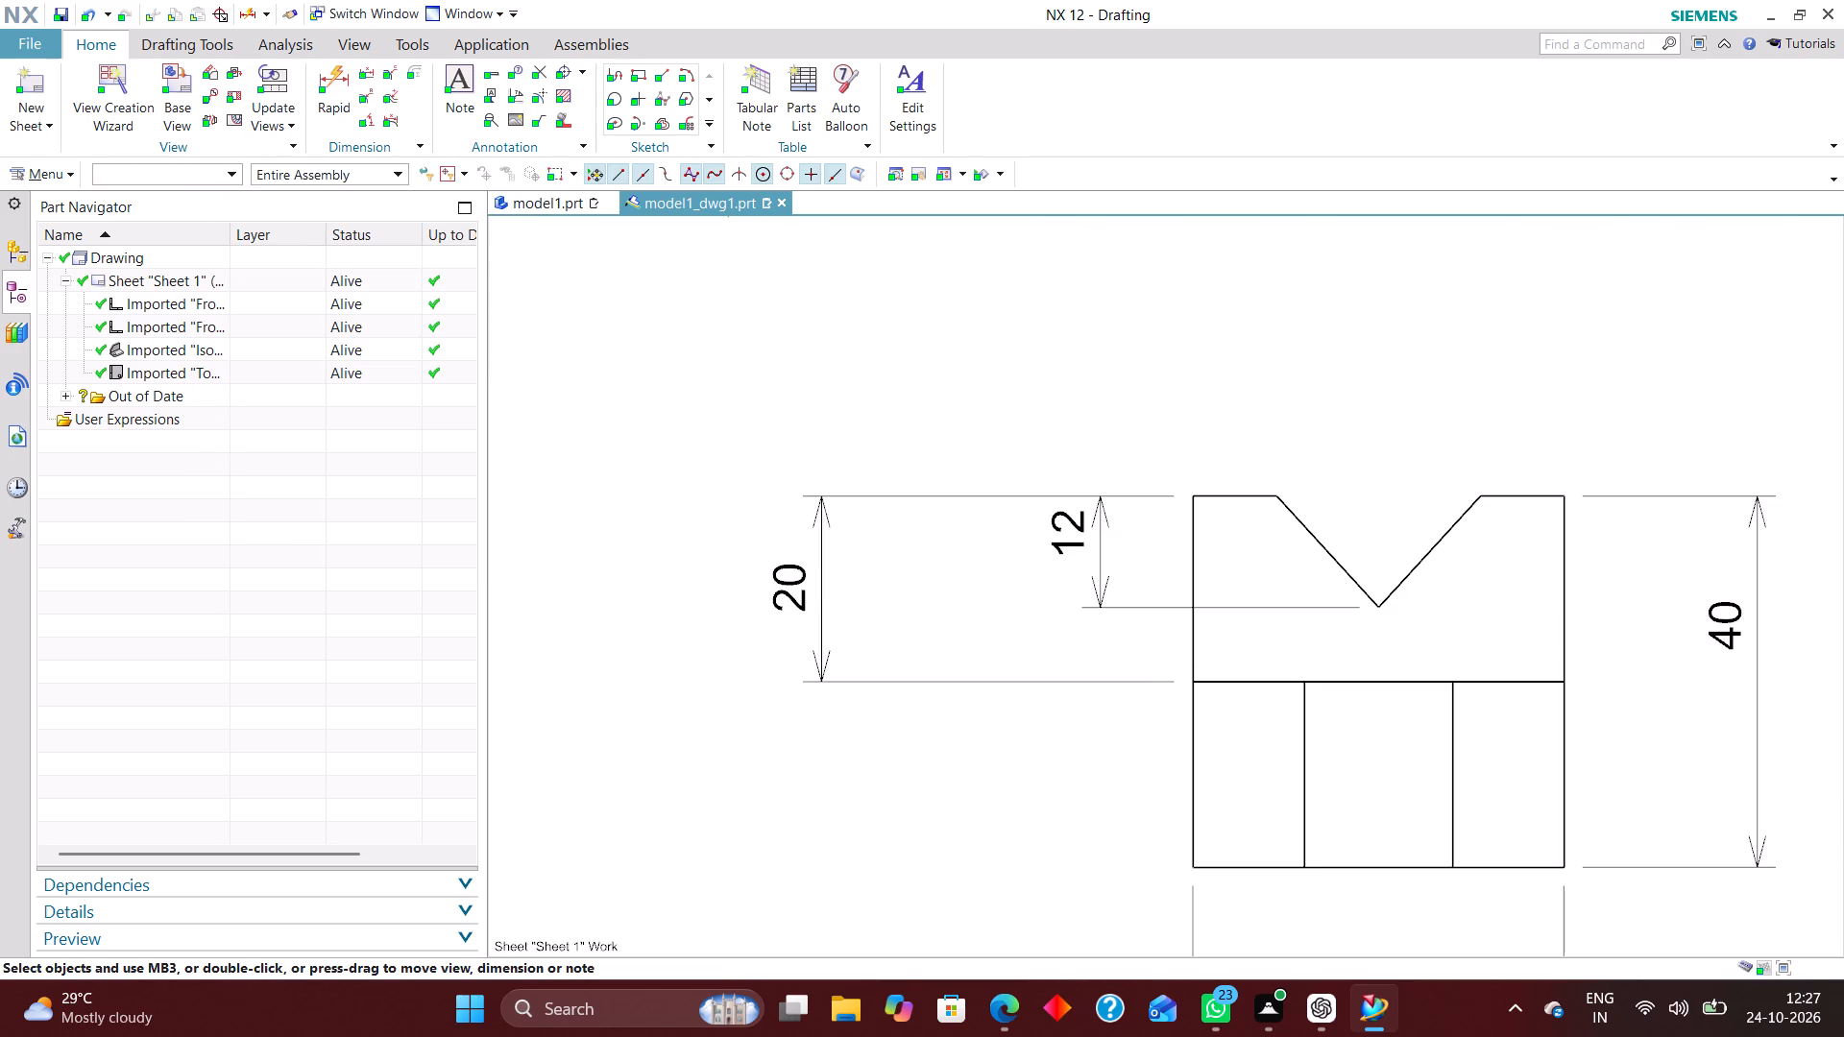
left_click_drag(816, 598, 939, 606)
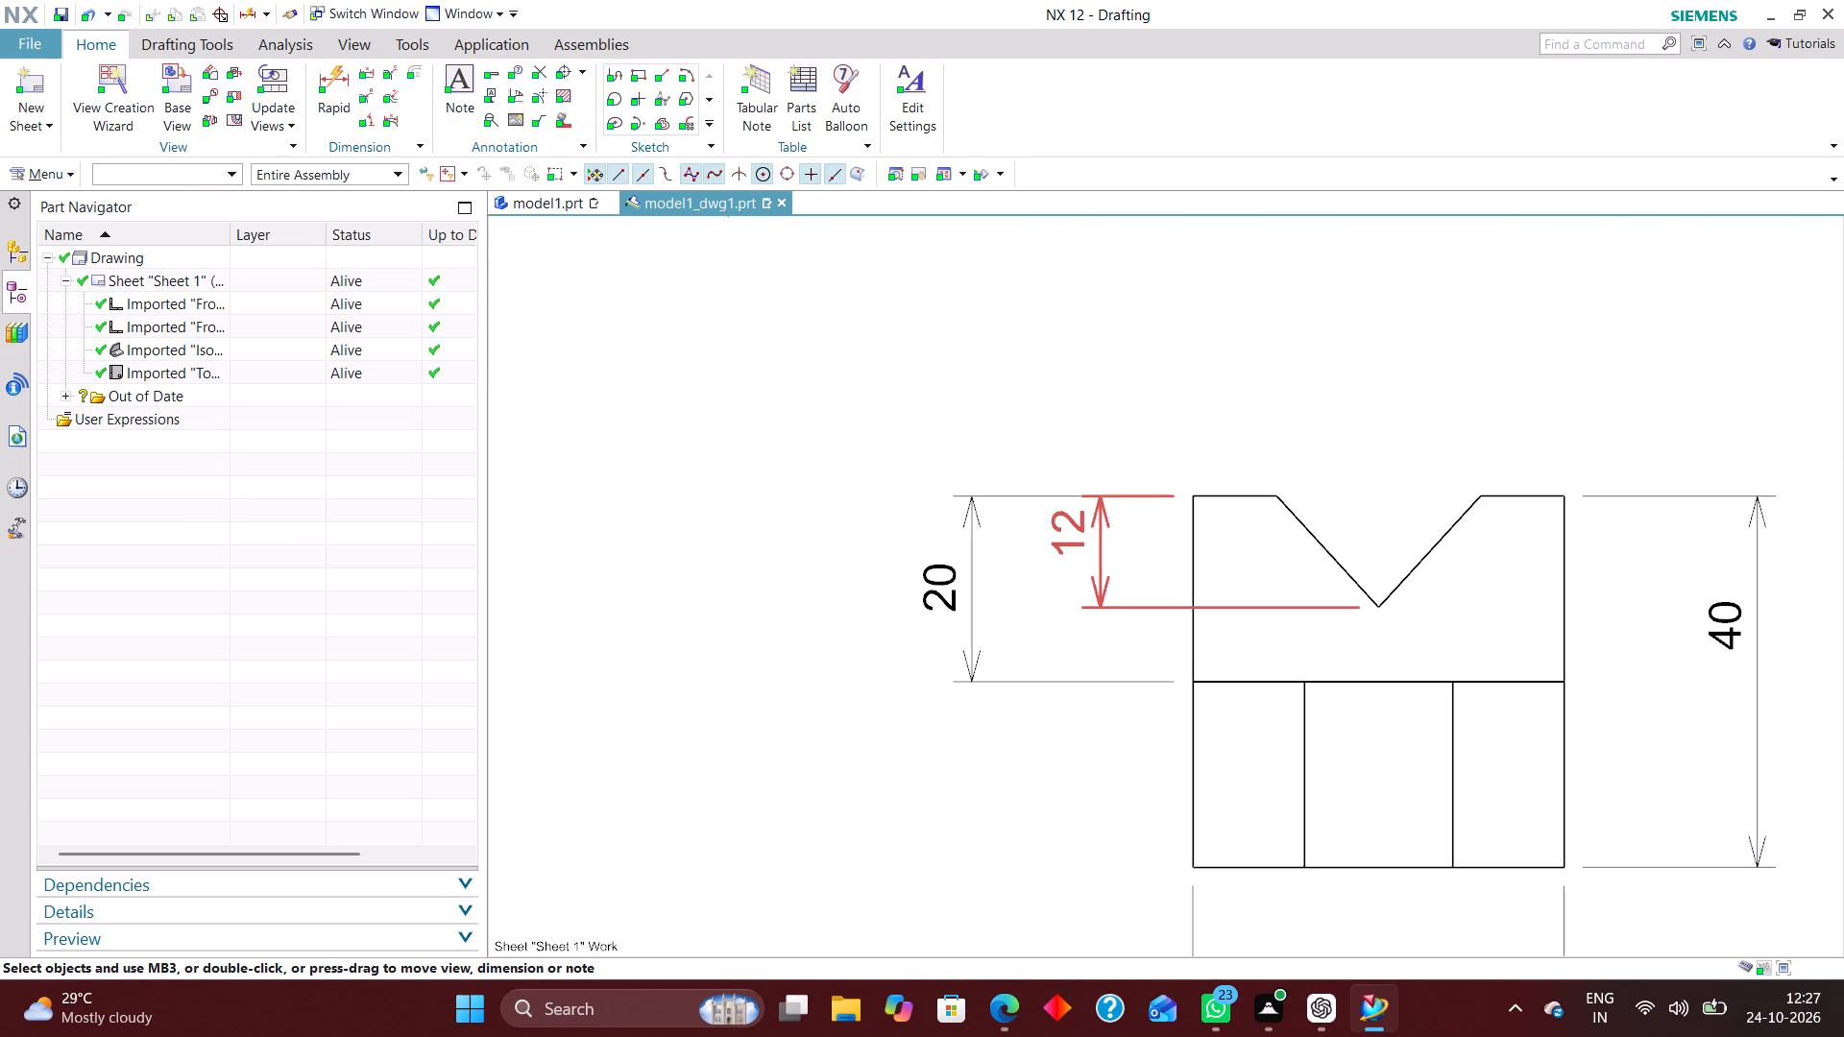
left_click_drag(1079, 518, 1031, 565)
Delete the 12 mm horizontal dimension over the middle step of the stepped front view.
scroll(887, 488, "down", 1)
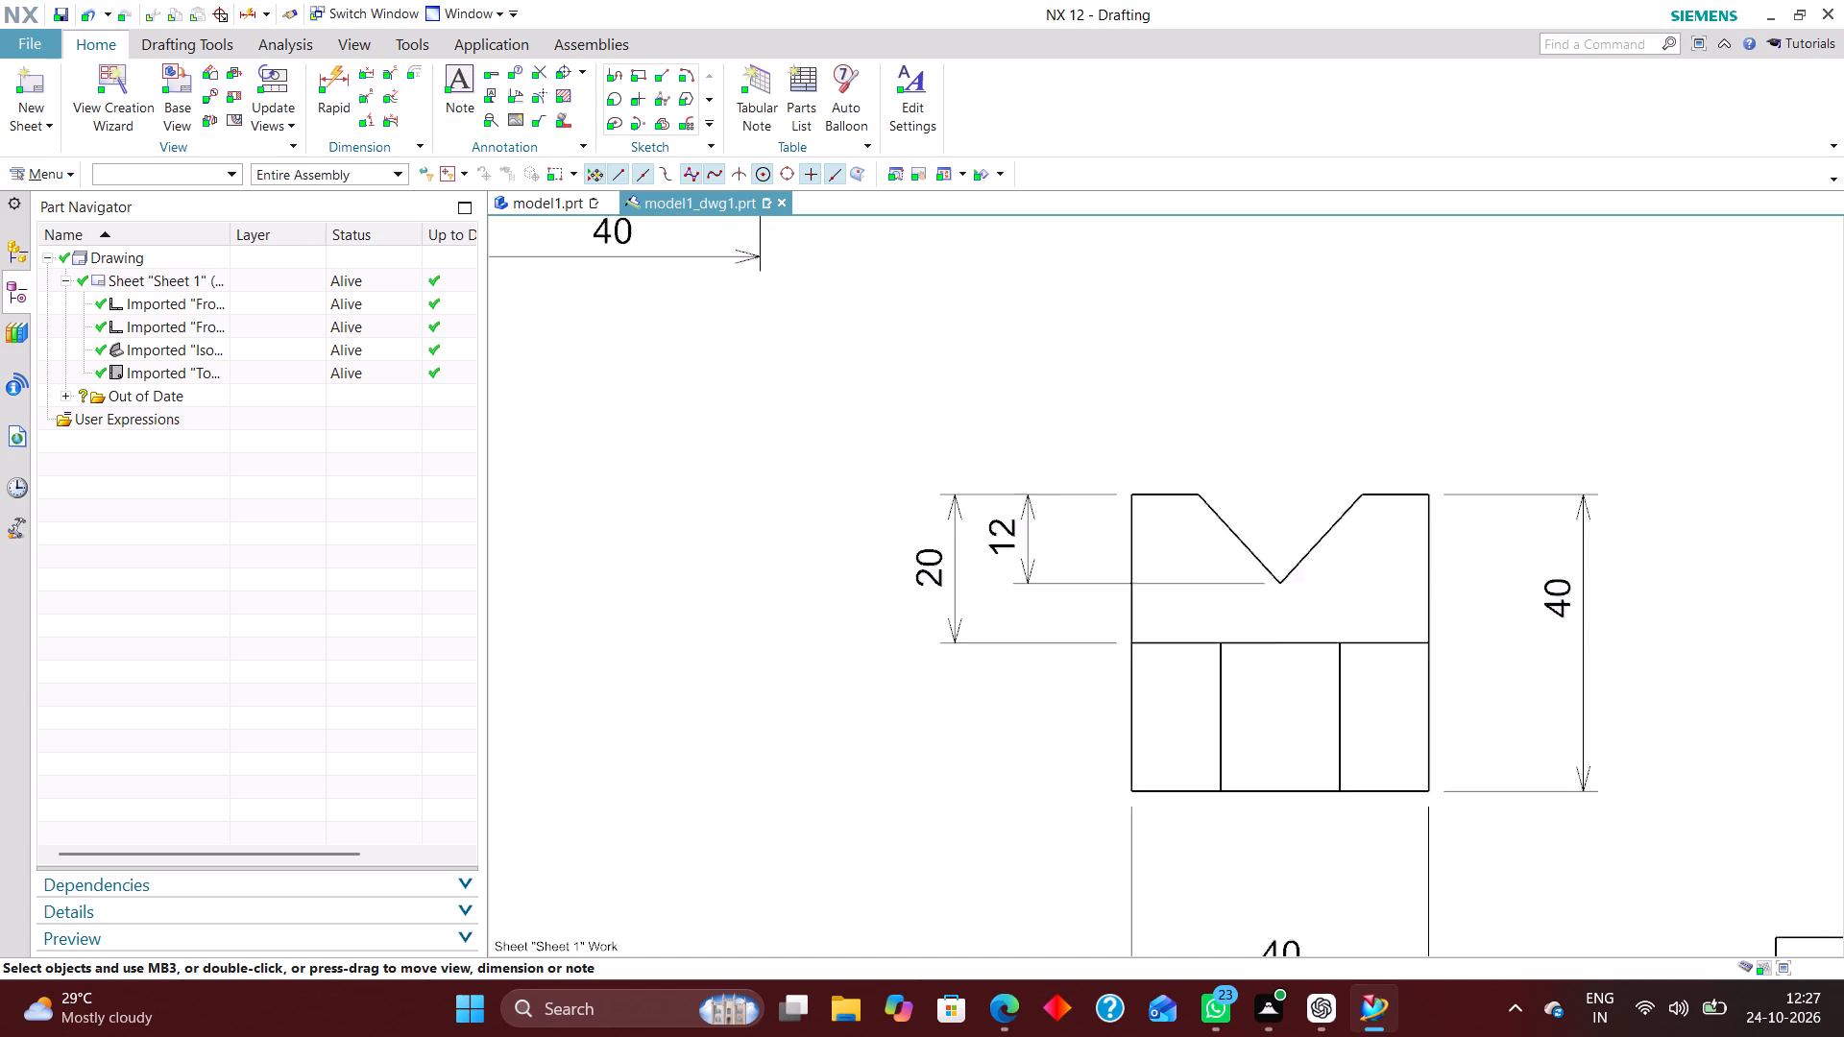
scroll(887, 488, "down", 1)
scroll(1143, 527, "down", 3)
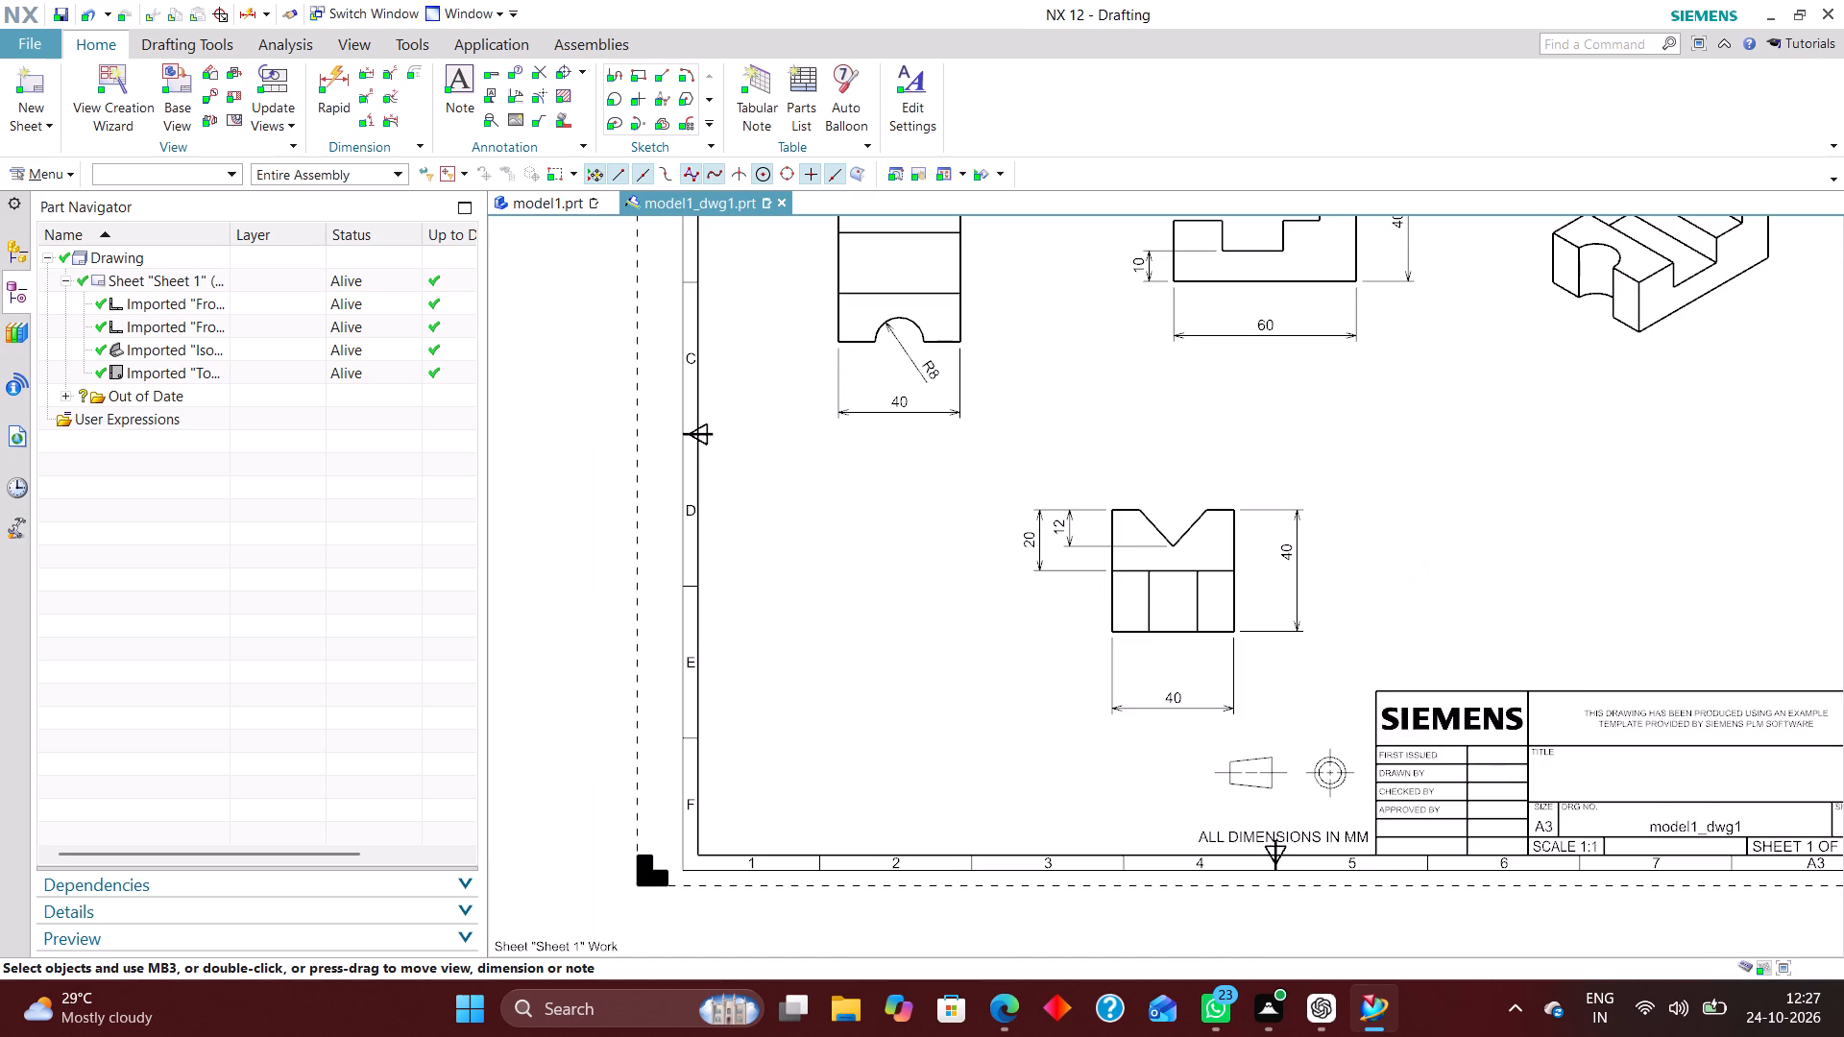
scroll(801, 543, "down", 1)
scroll(1217, 501, "up", 1)
scroll(1070, 491, "up", 1)
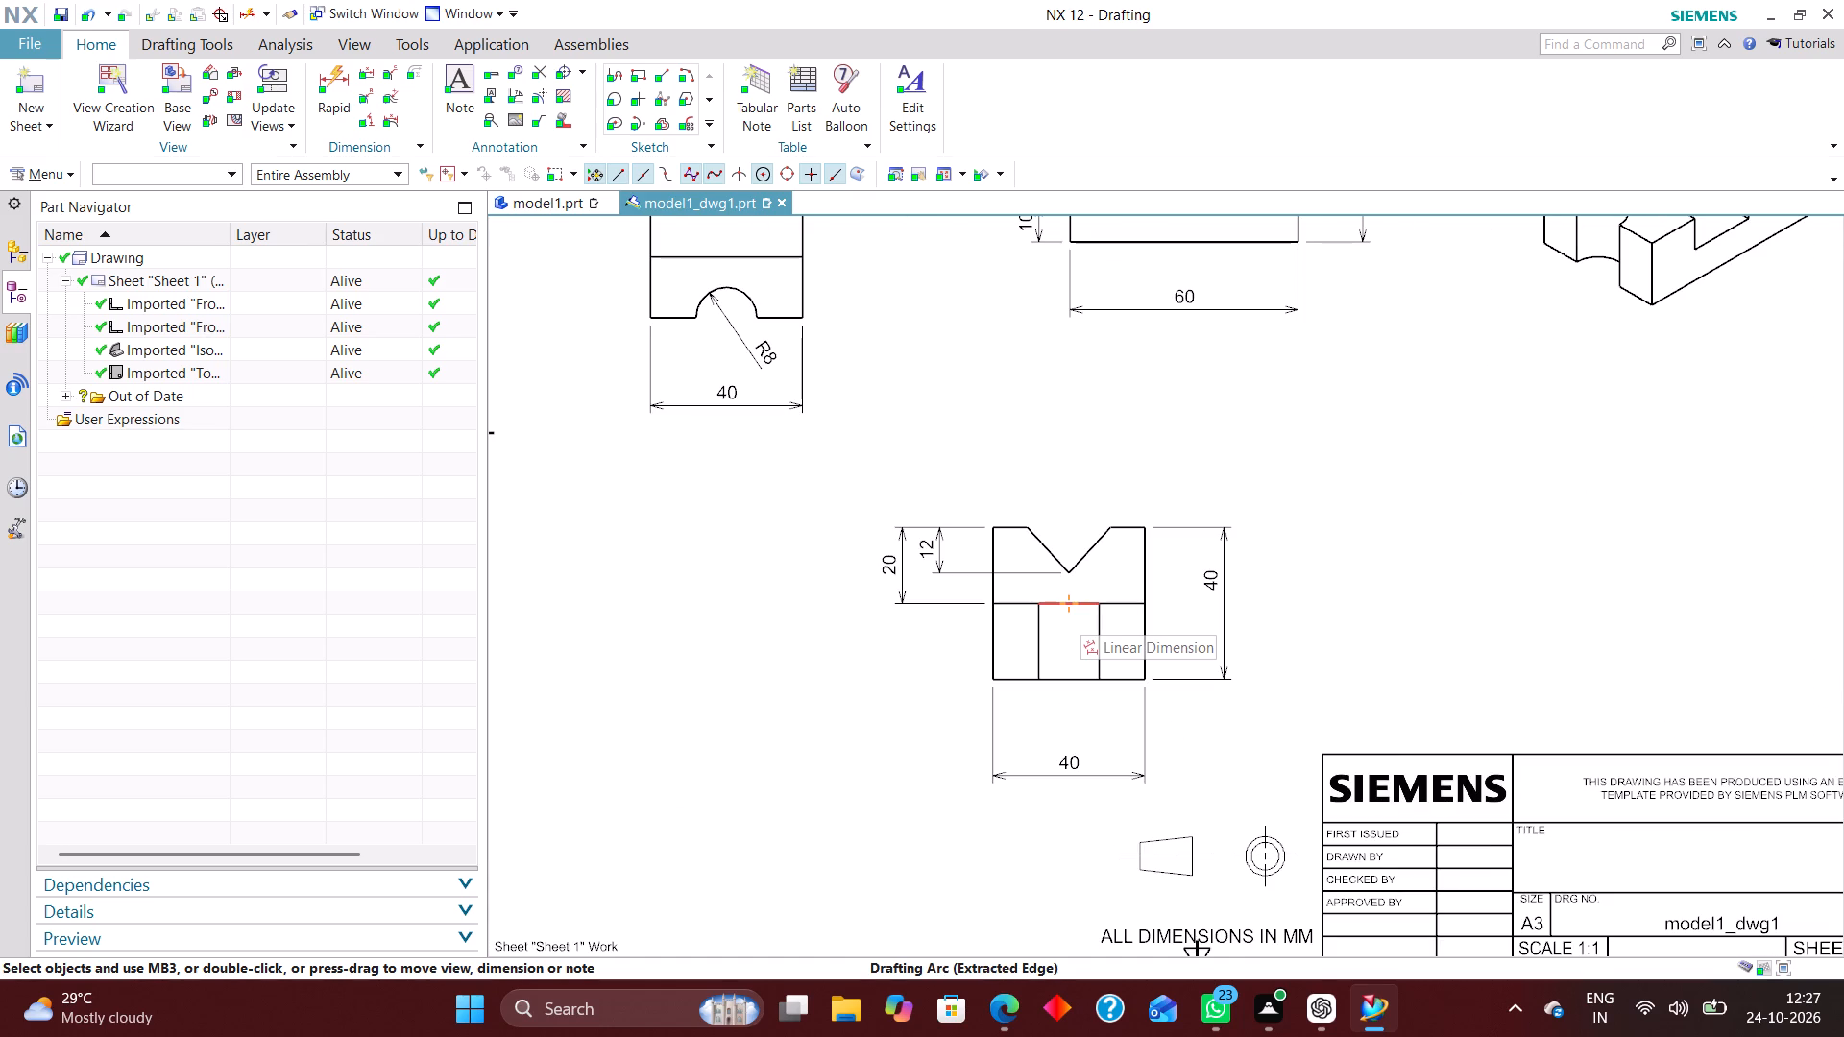
scroll(997, 575, "down", 3)
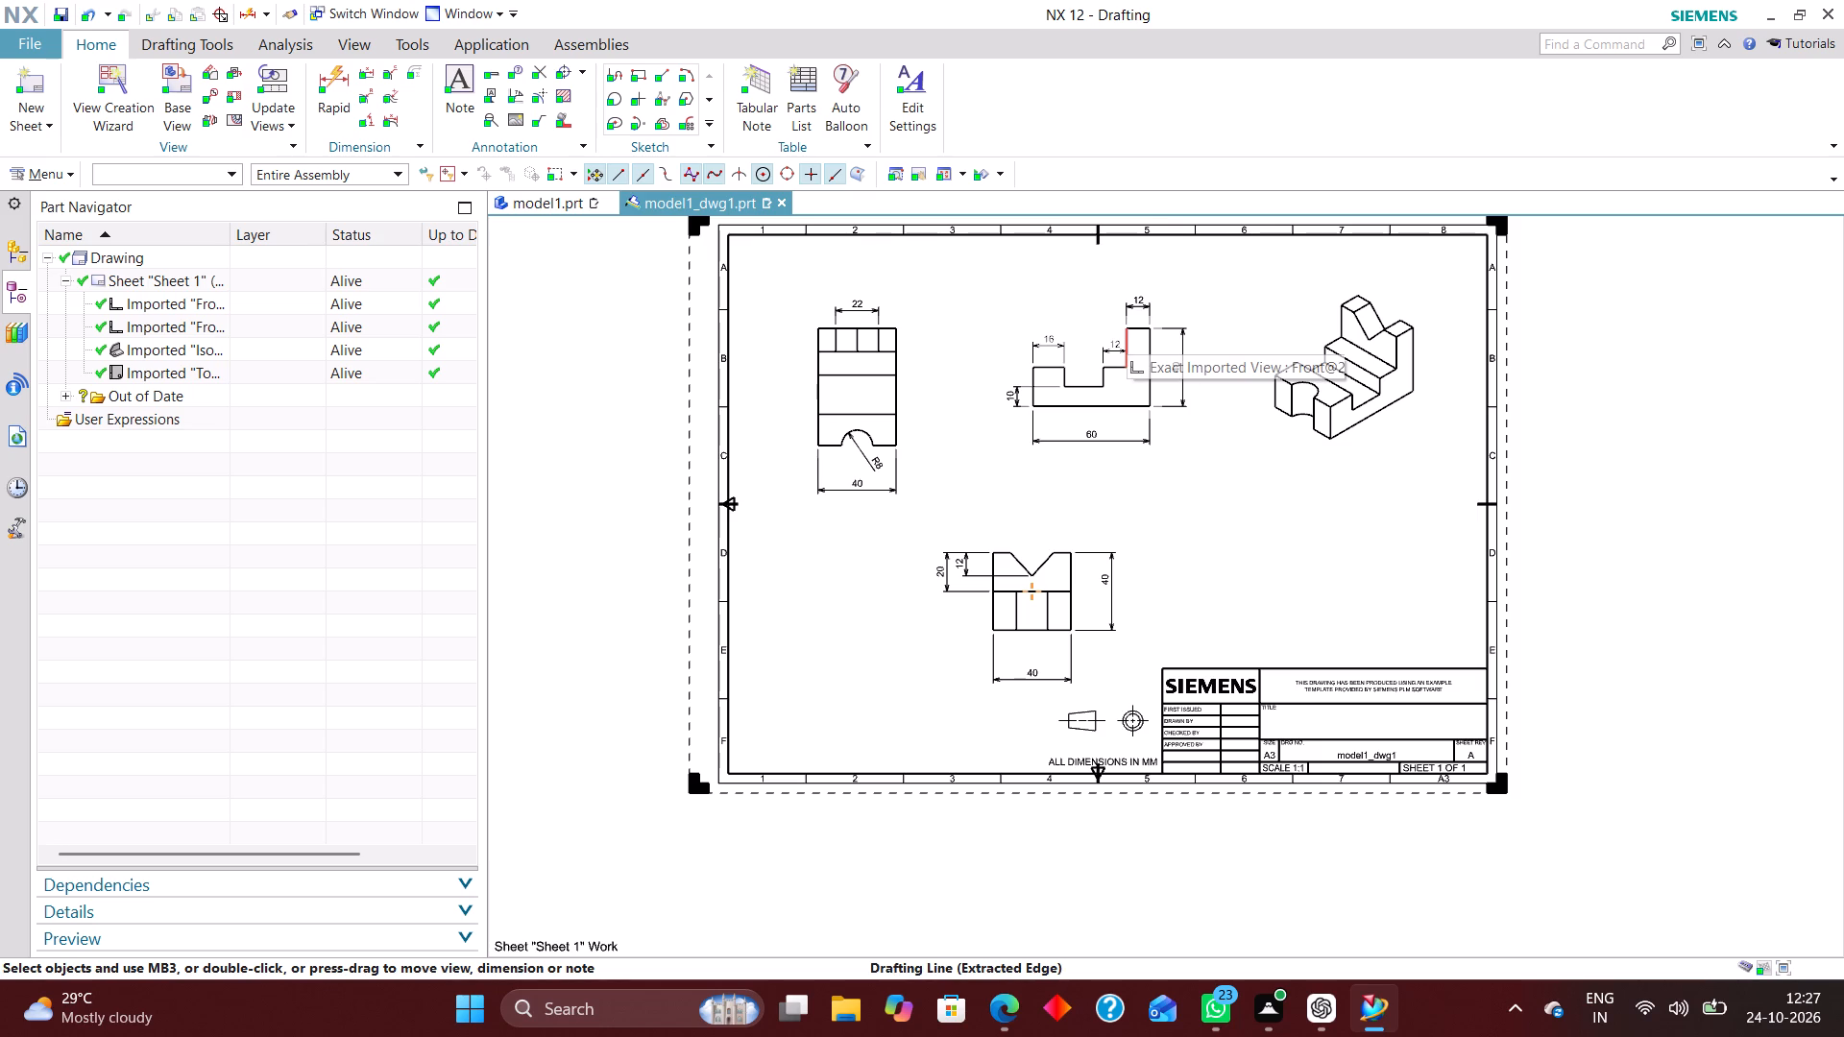
scroll(1100, 369, "up", 3)
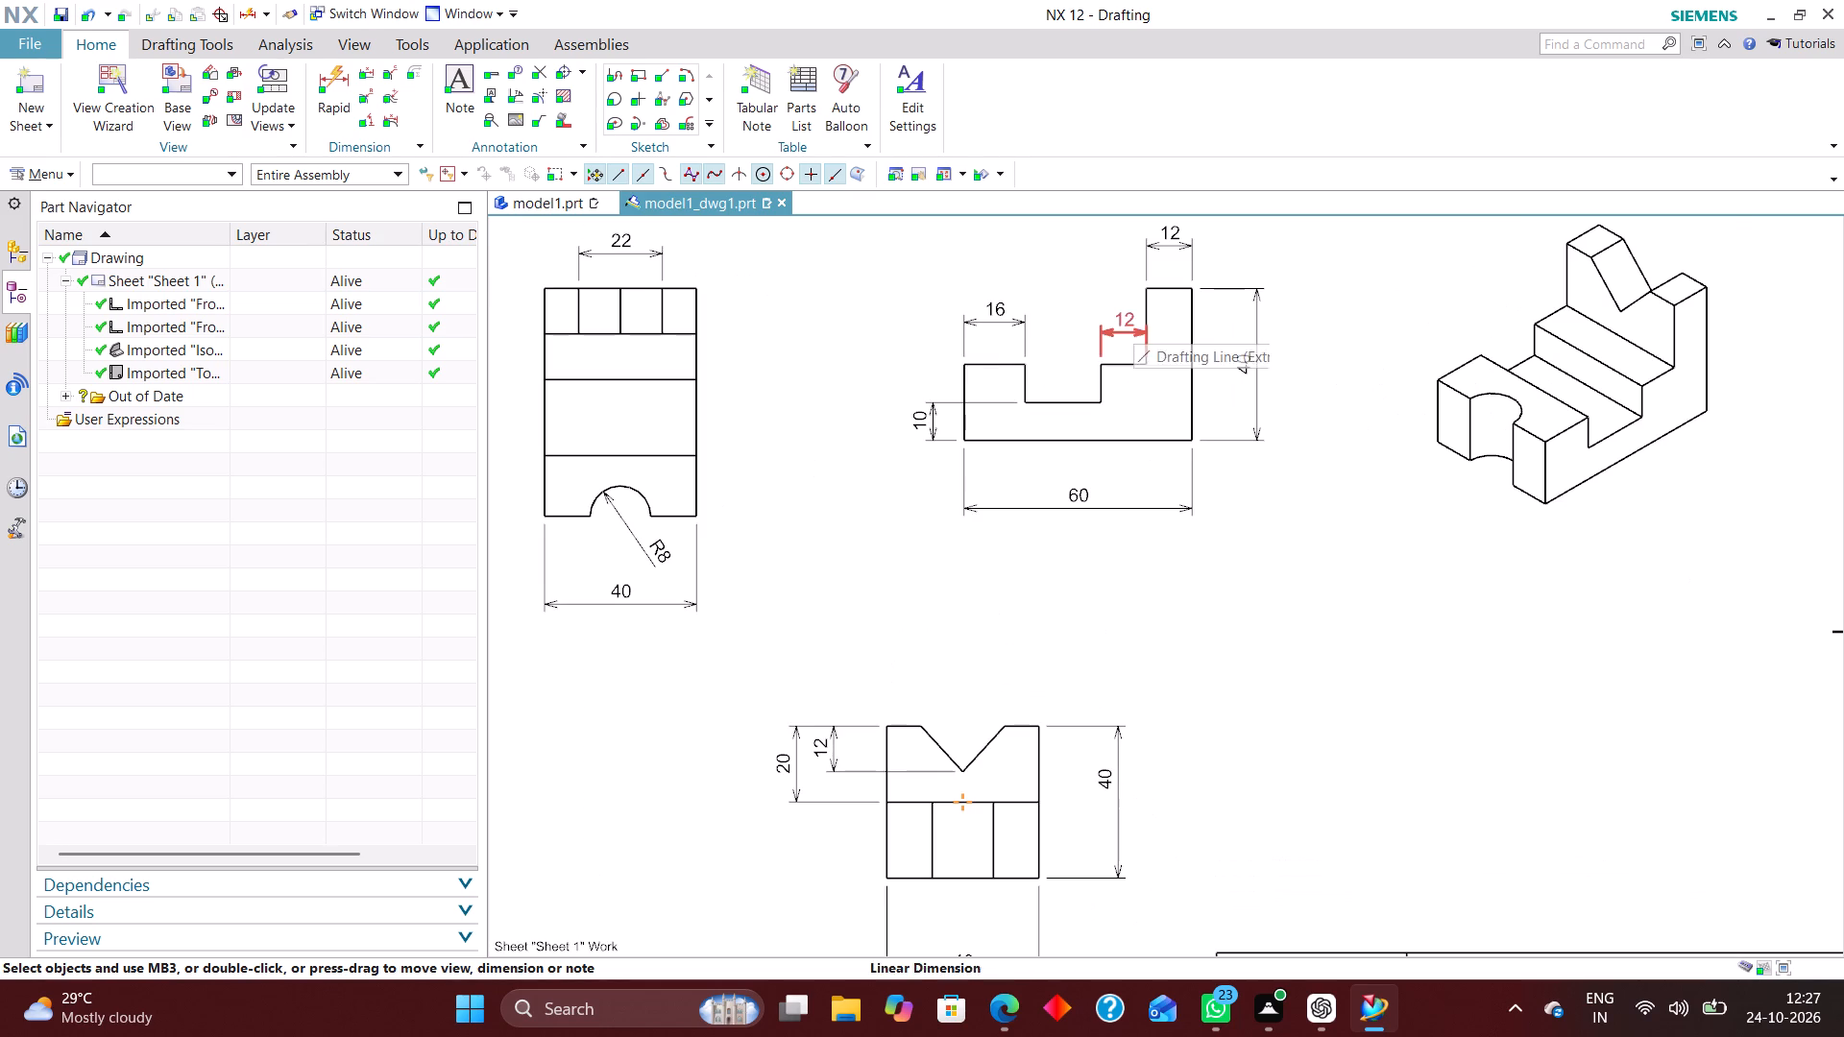
right_click_drag(1133, 319, 1091, 318)
Dimension horizontally from the slot floor's right corner to the front view's bottom-right corner, placing it below the view above the overall length.
left_click(336, 73)
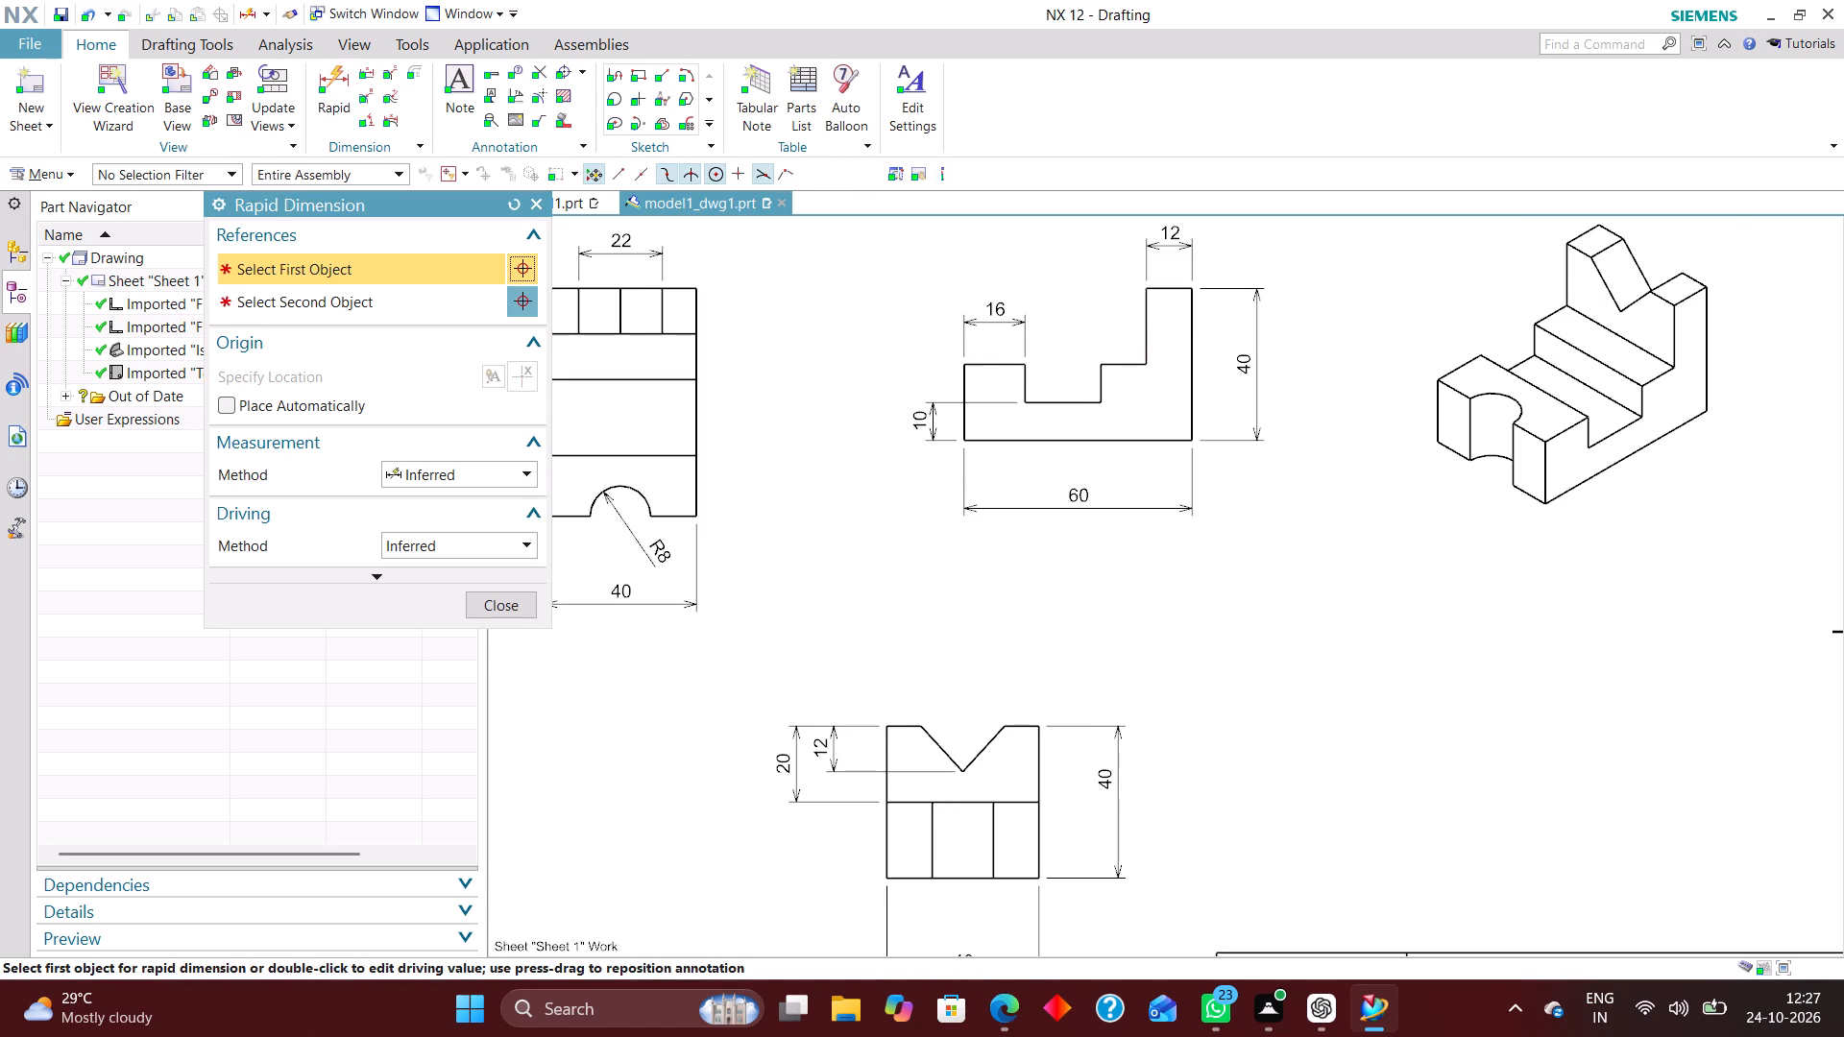
scroll(1193, 422, "up", 2)
left_click(1056, 395)
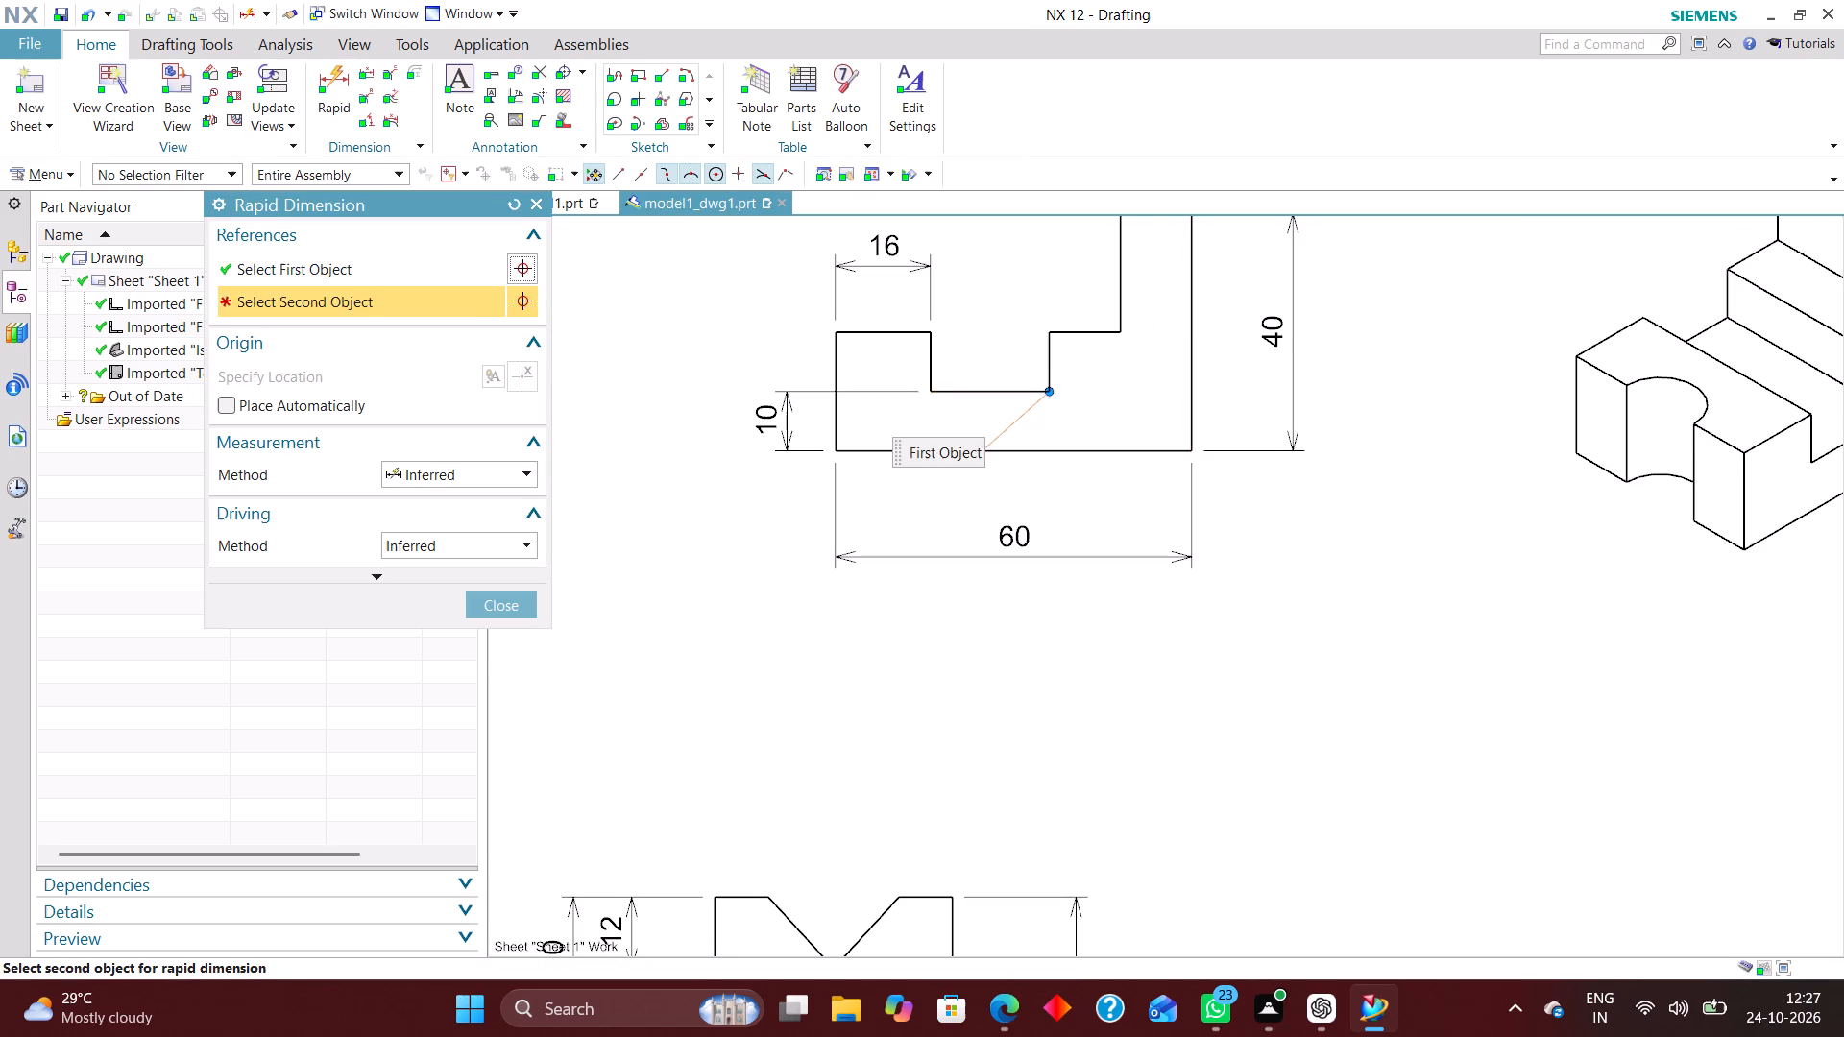
left_click(1196, 448)
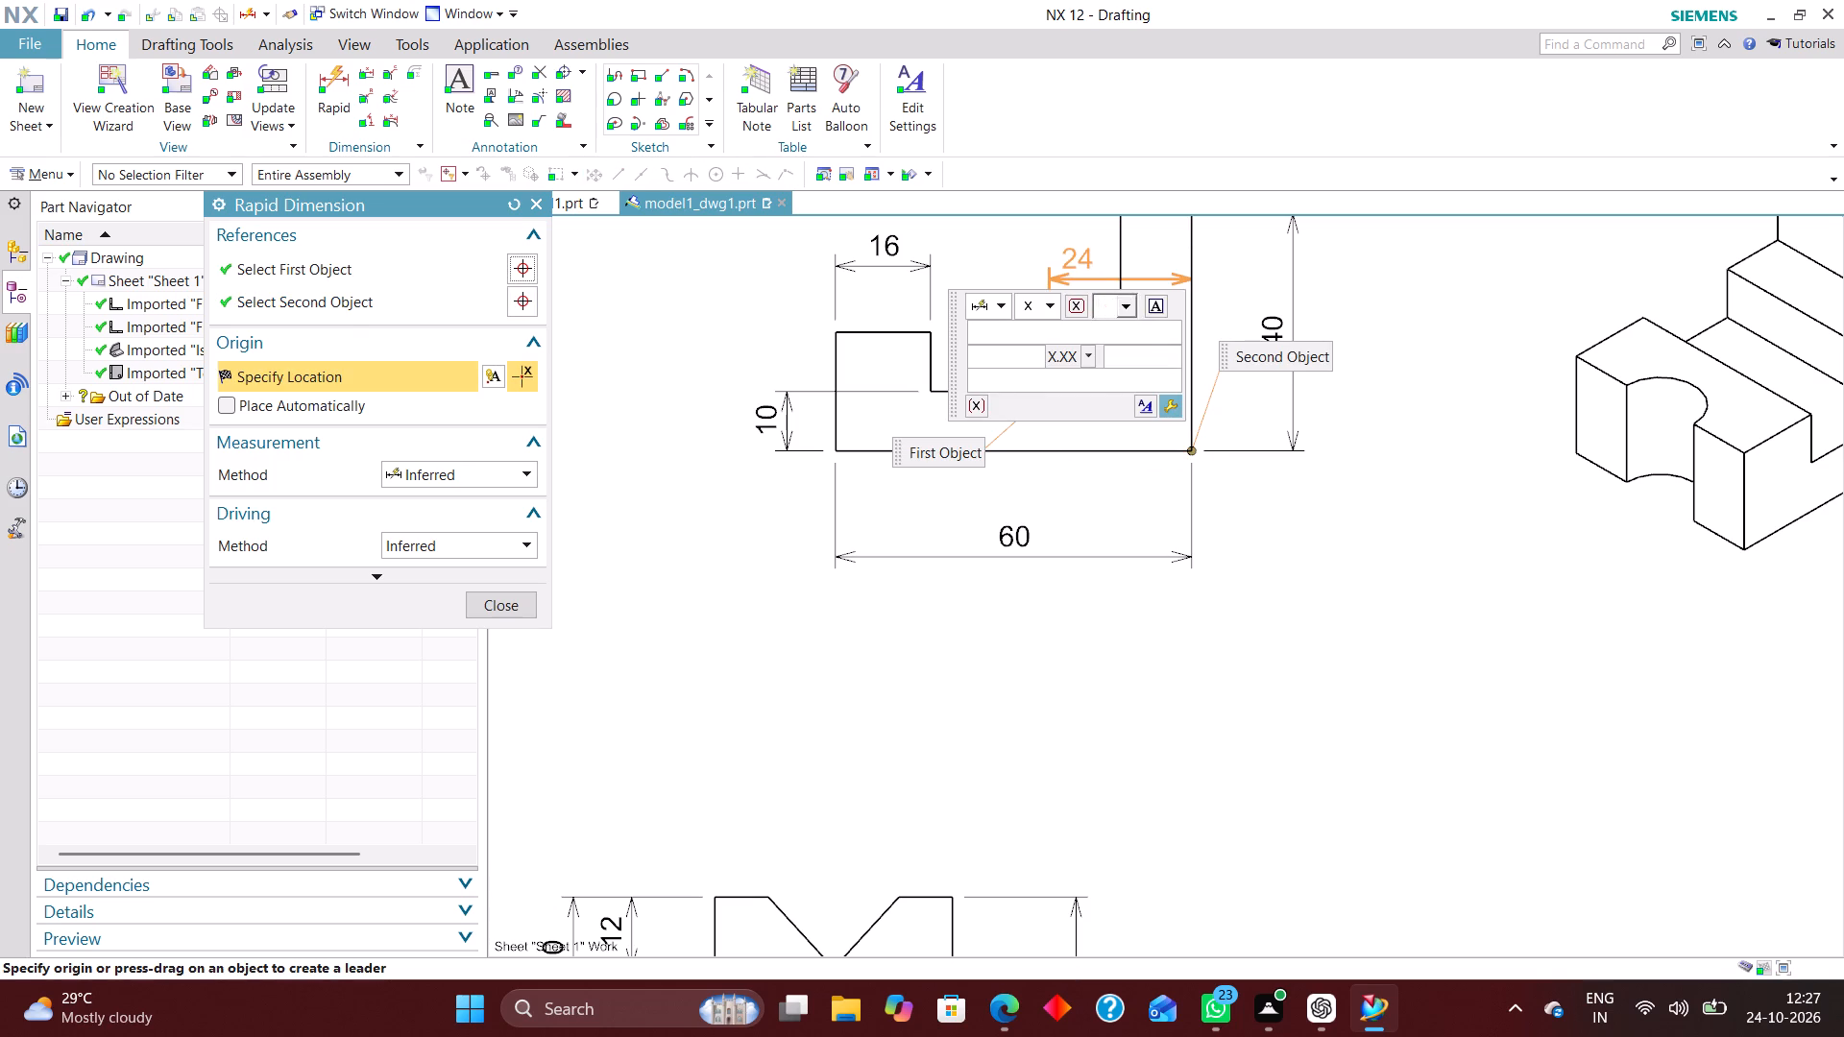
scroll(1121, 503, "up", 2)
left_click(1117, 502)
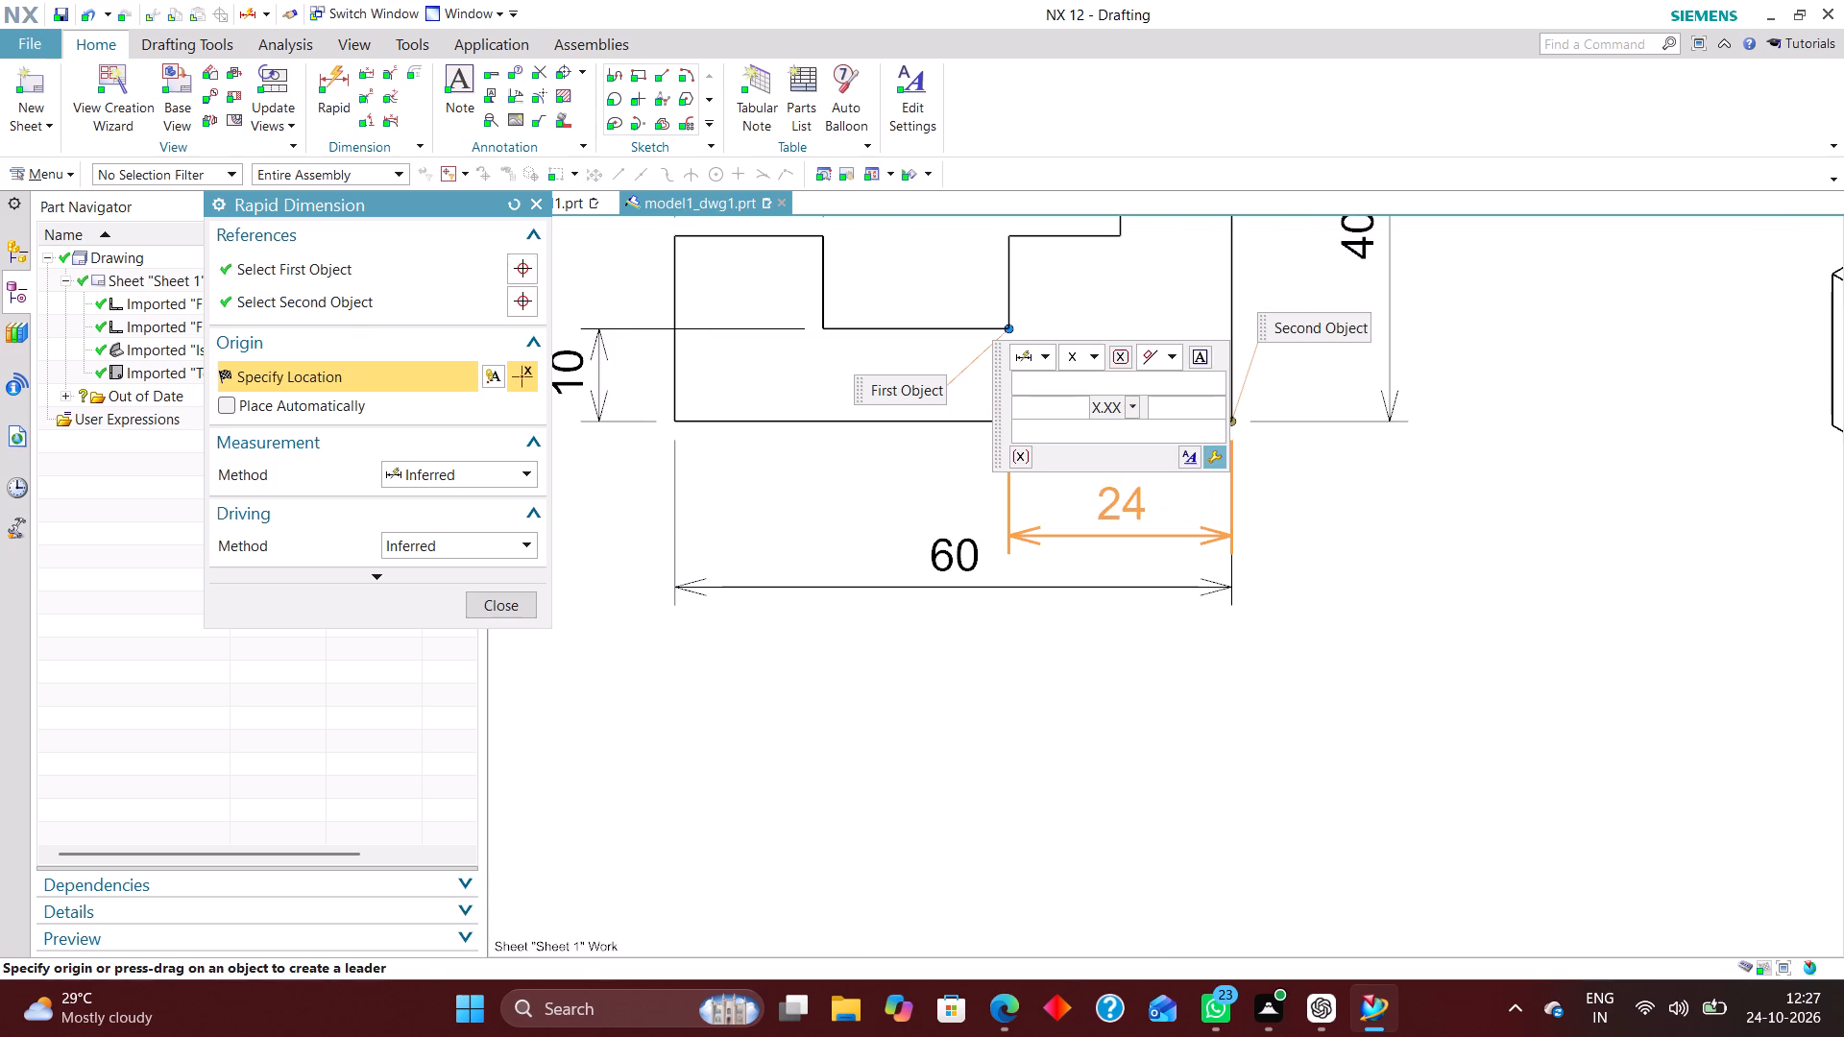
left_click(508, 599)
Space out the 24 mm and 60 mm dimensions below the front view, moving the overall length dimension further down.
scroll(960, 494, "down", 2)
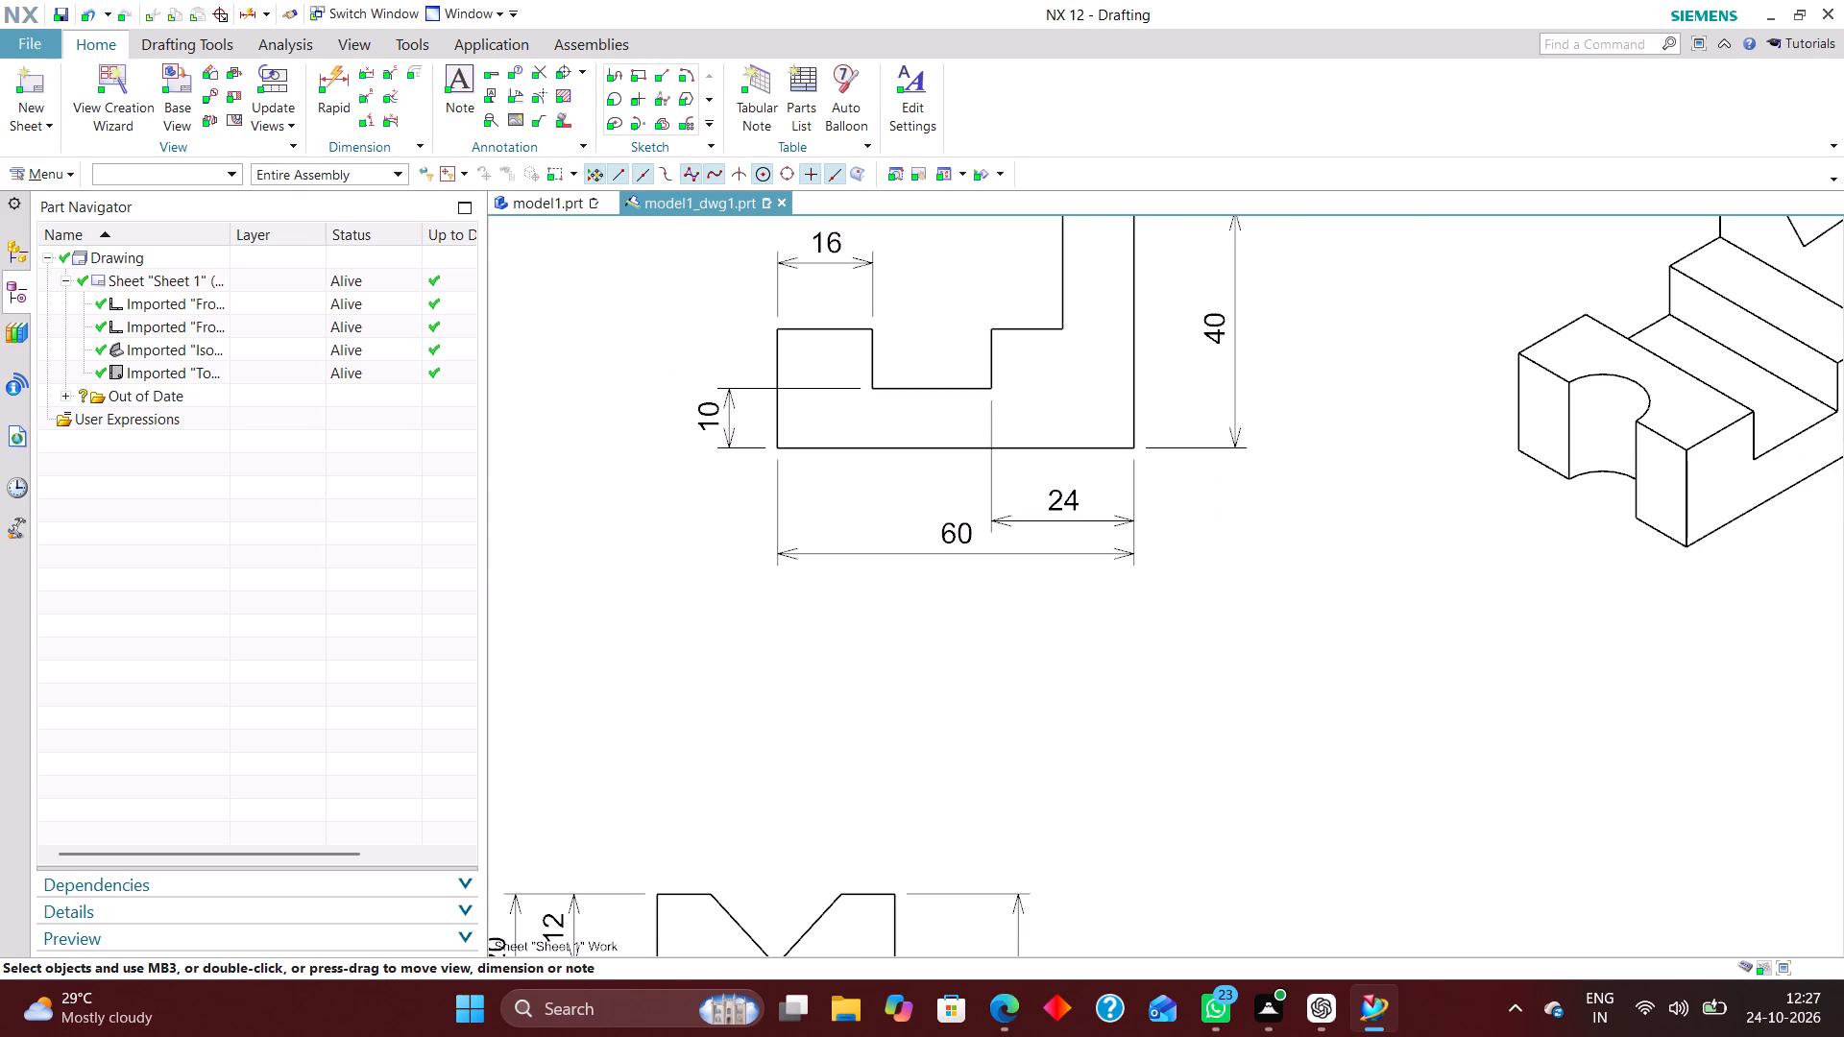
left_click_drag(1065, 504, 1073, 491)
left_click_drag(956, 544, 959, 560)
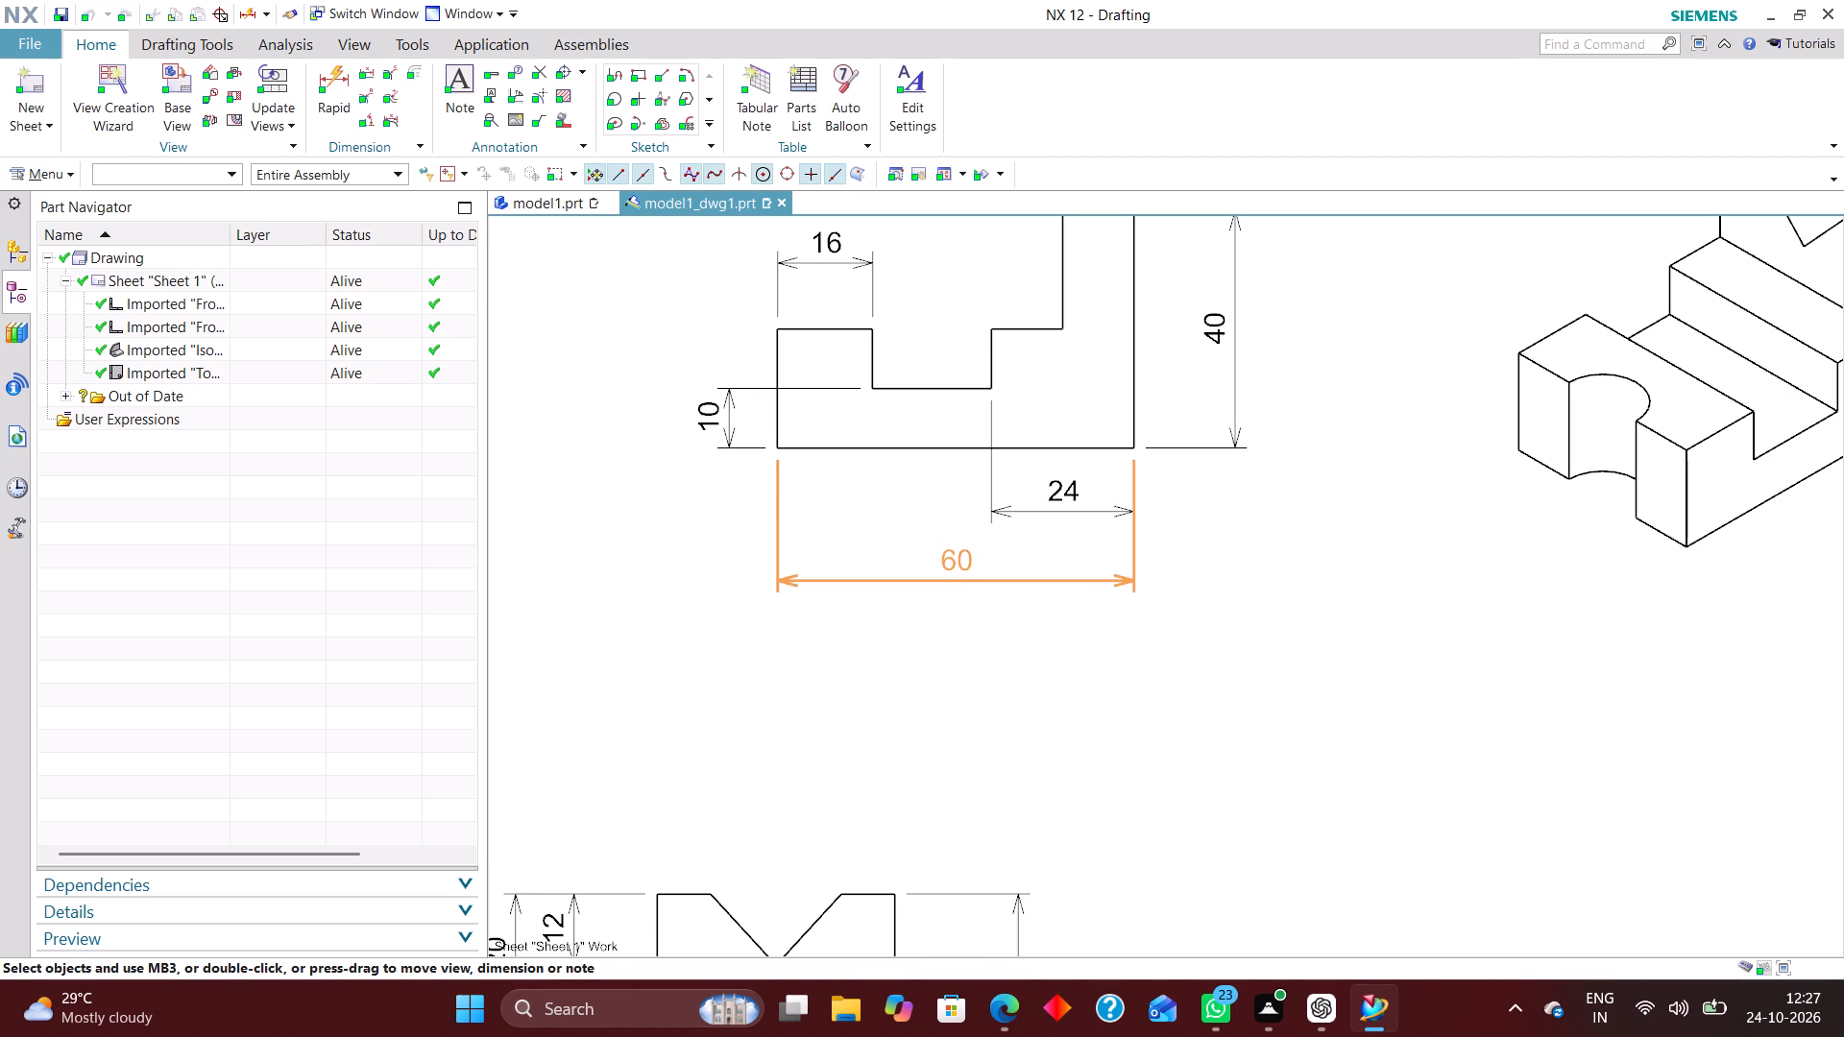
left_click_drag(959, 560, 959, 559)
left_click(1063, 497)
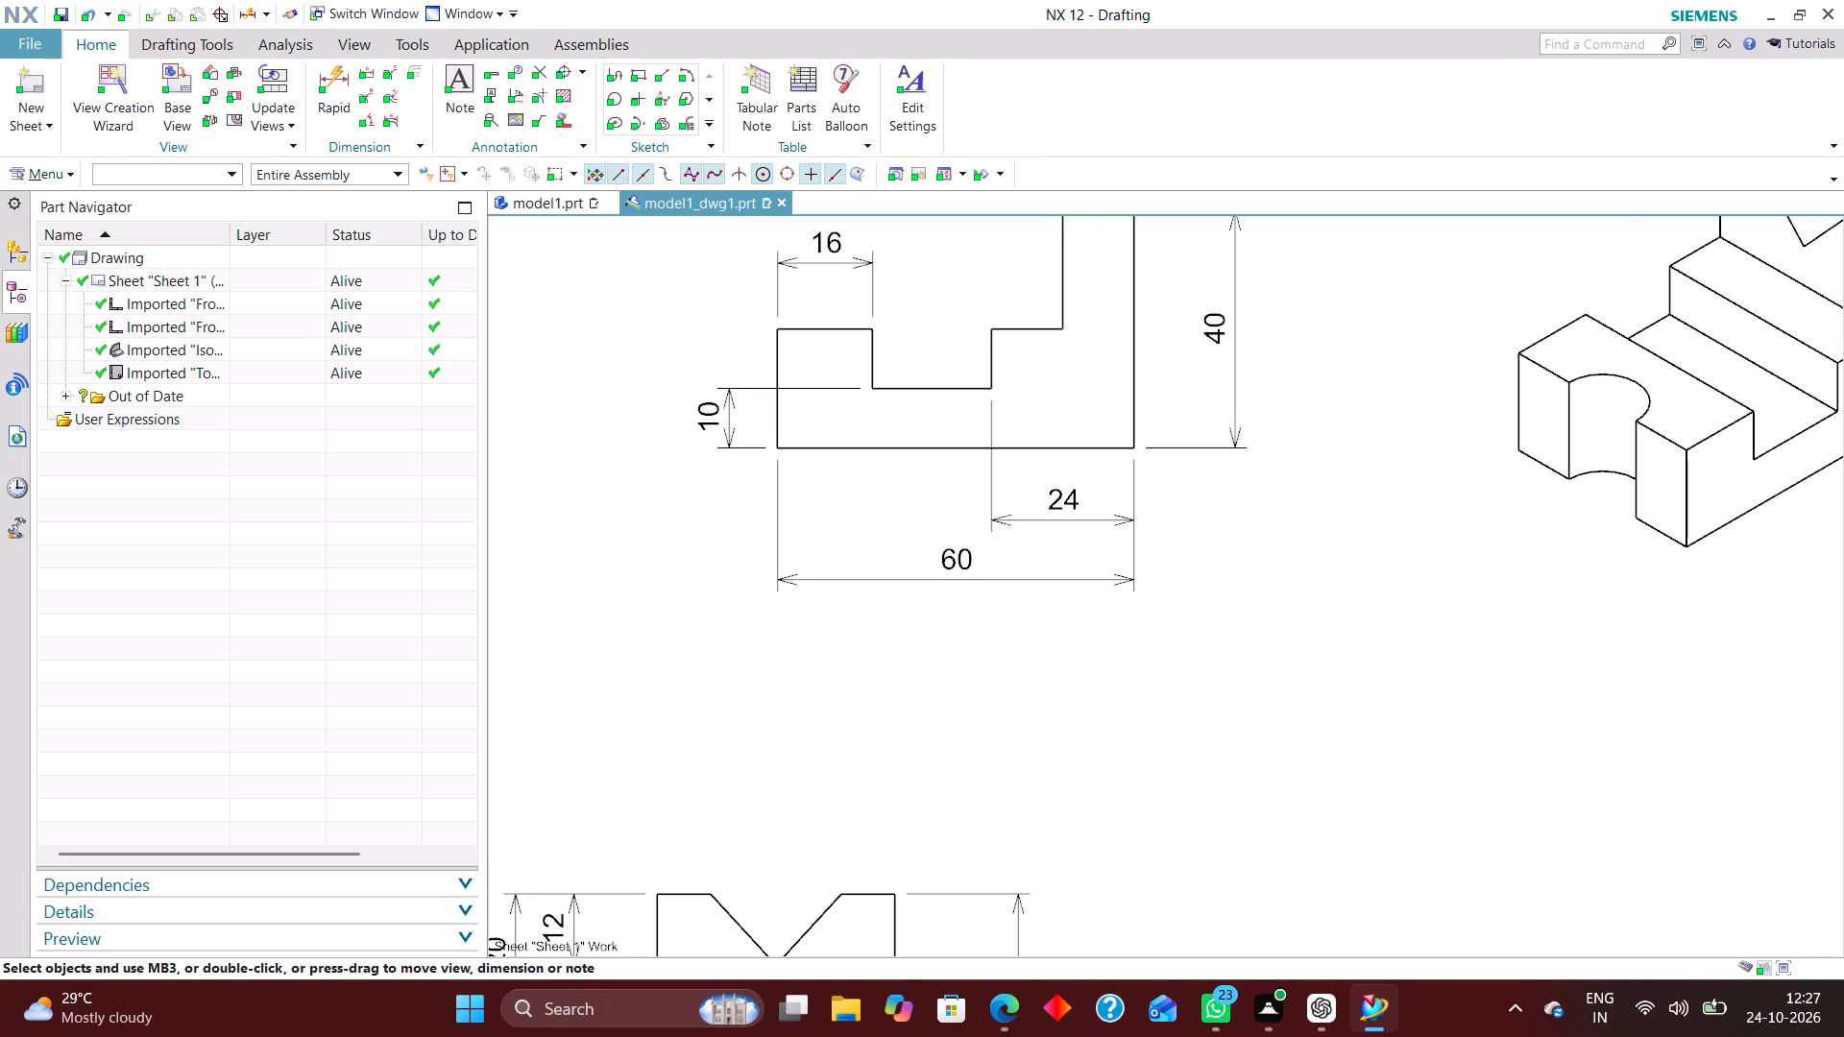
Delete the 10 mm vertical dimension beside the stepped front view.
scroll(1035, 679, "down", 2)
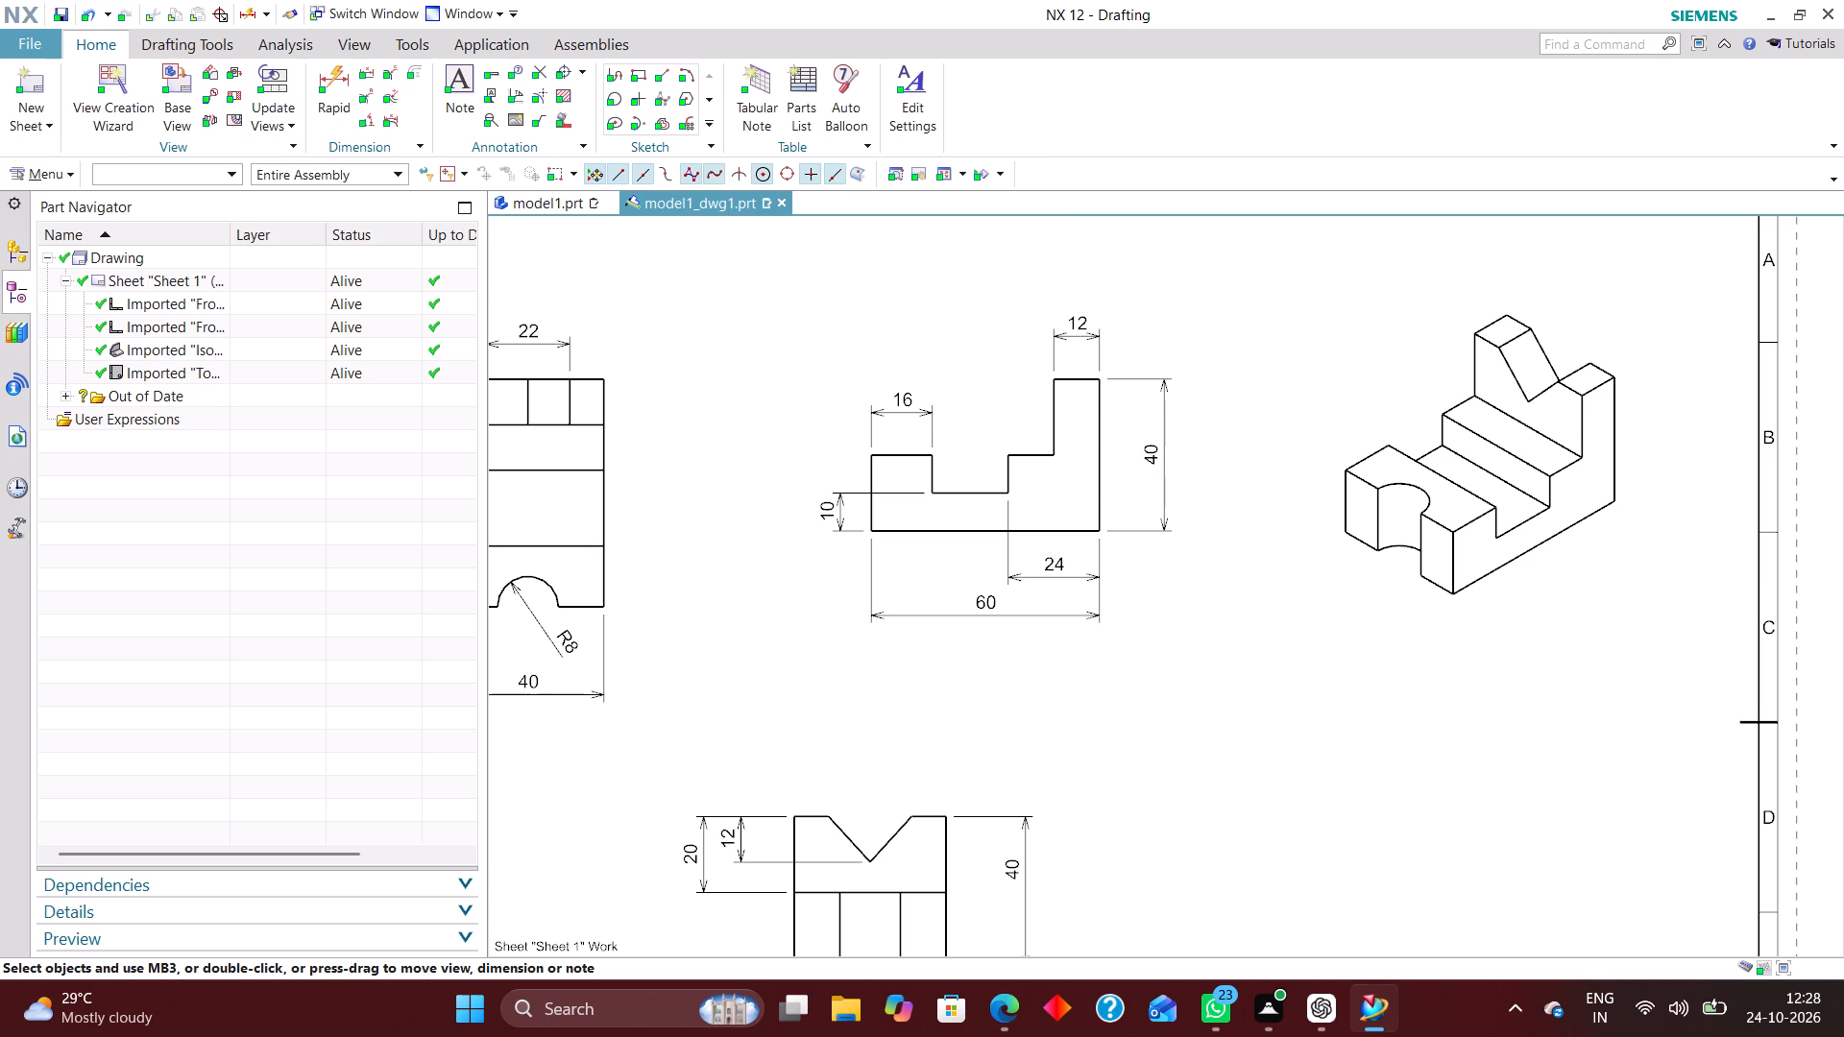
scroll(883, 379, "down", 2)
scroll(884, 505, "up", 3)
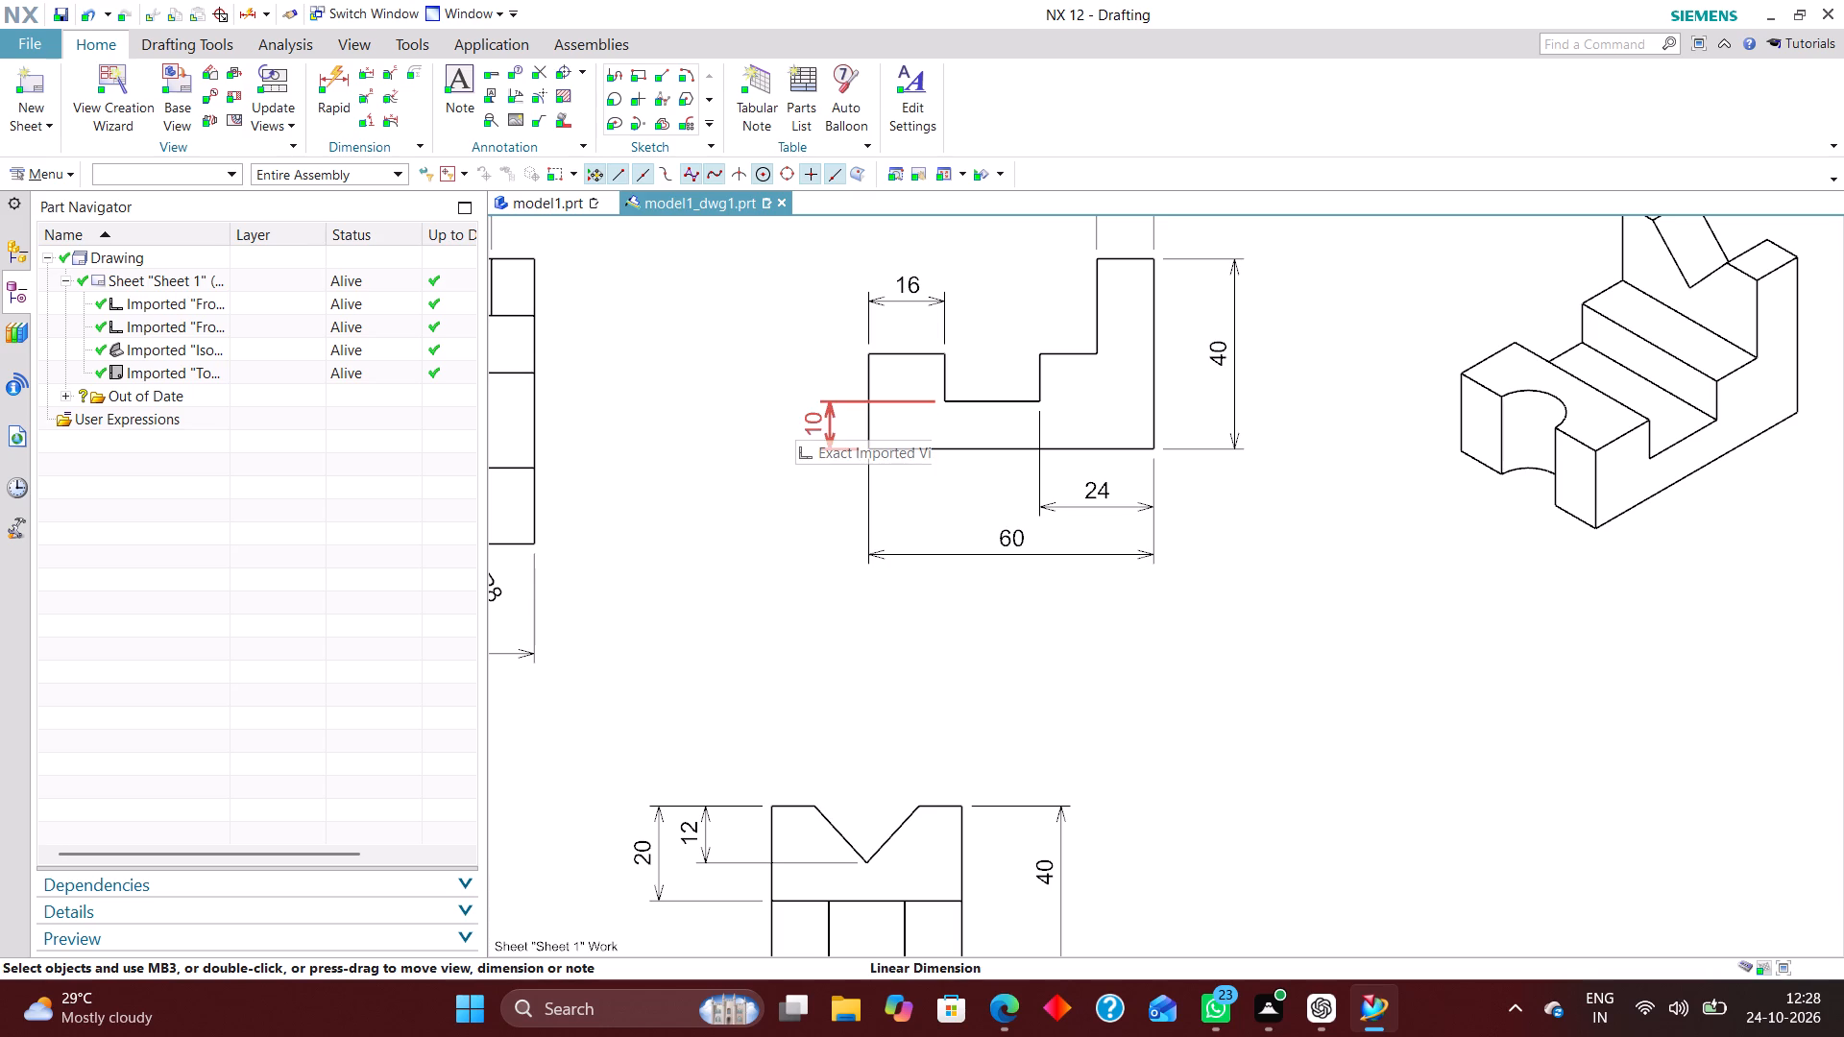
right_click_drag(833, 415, 775, 413)
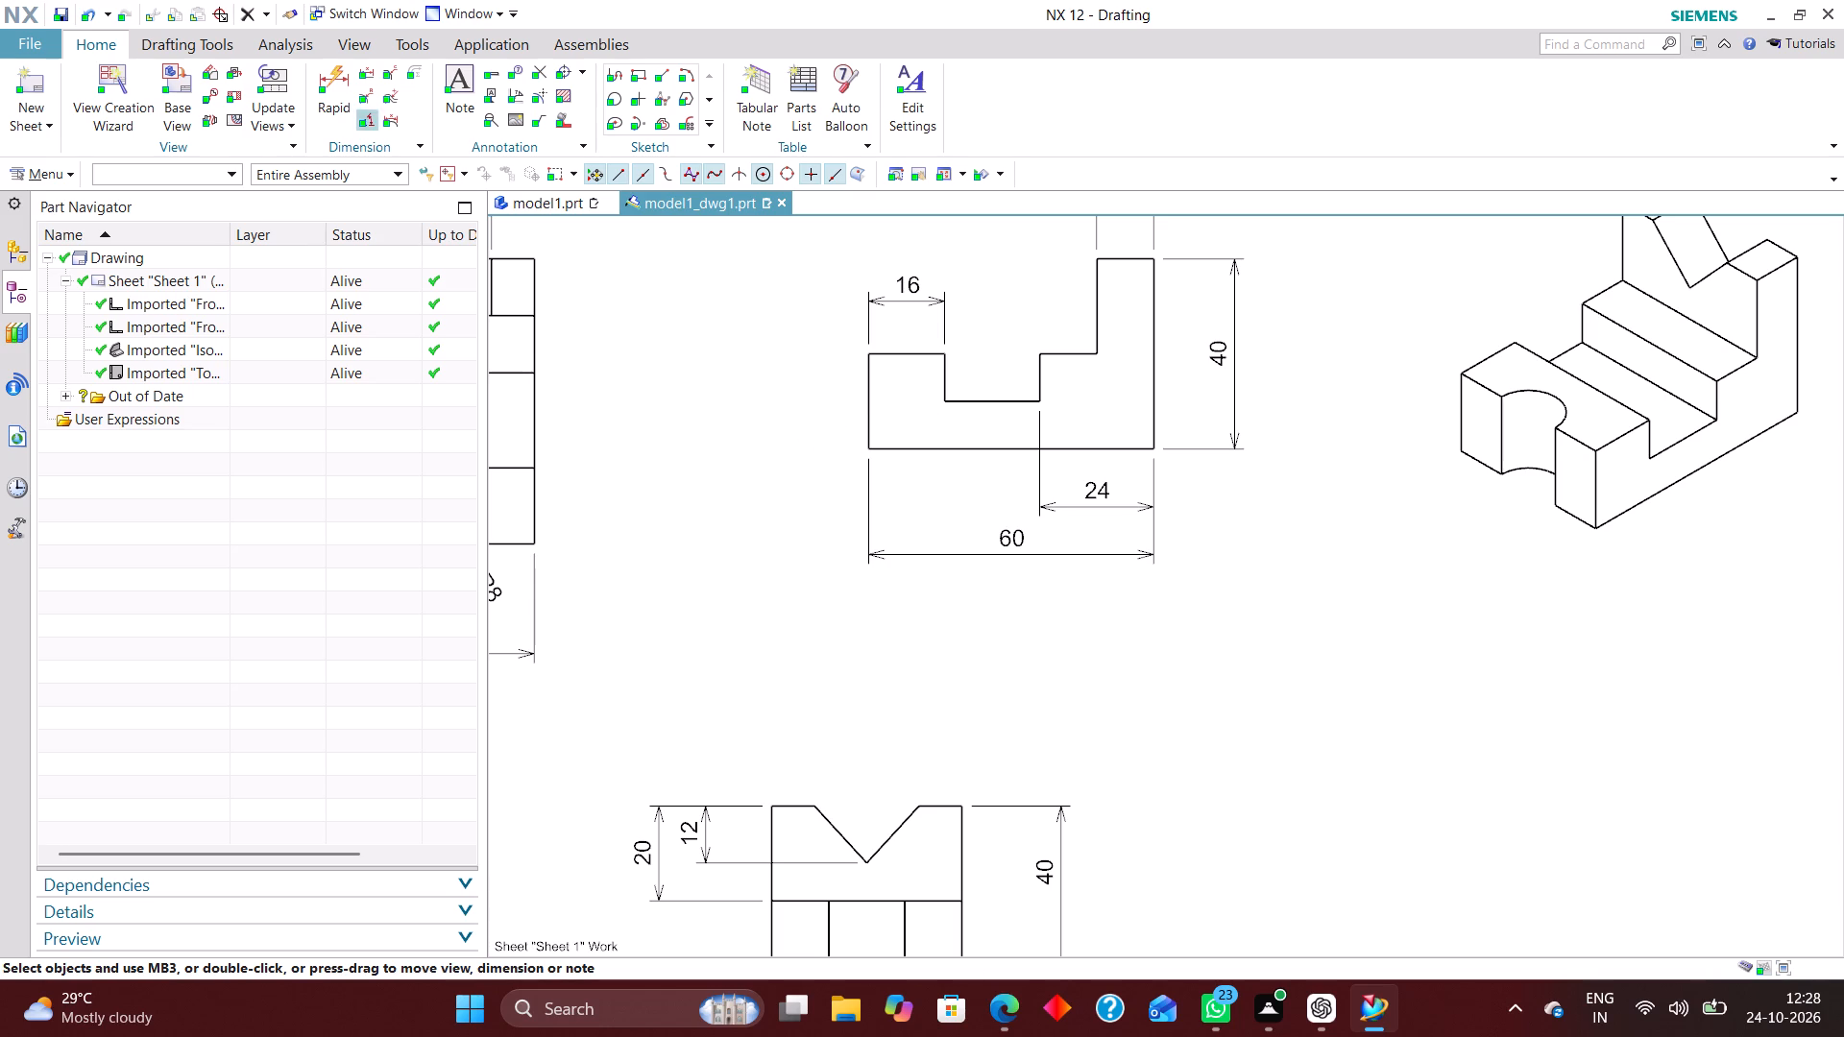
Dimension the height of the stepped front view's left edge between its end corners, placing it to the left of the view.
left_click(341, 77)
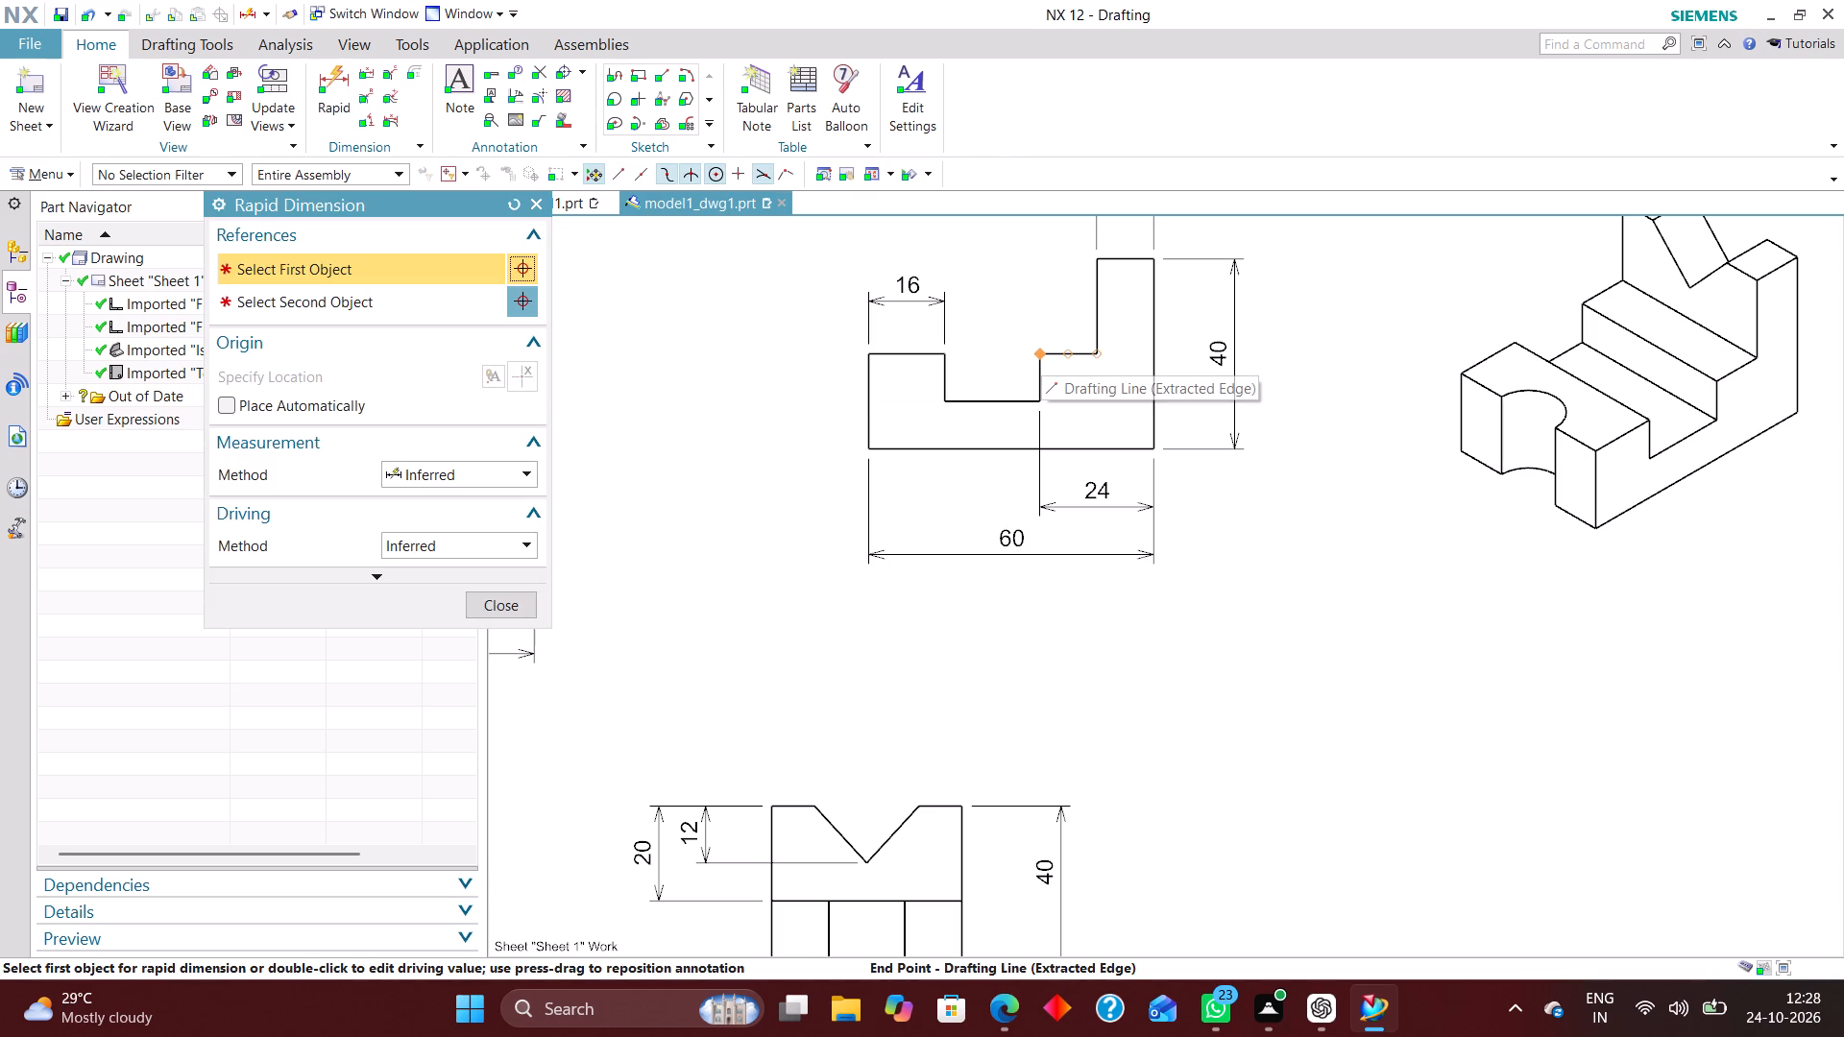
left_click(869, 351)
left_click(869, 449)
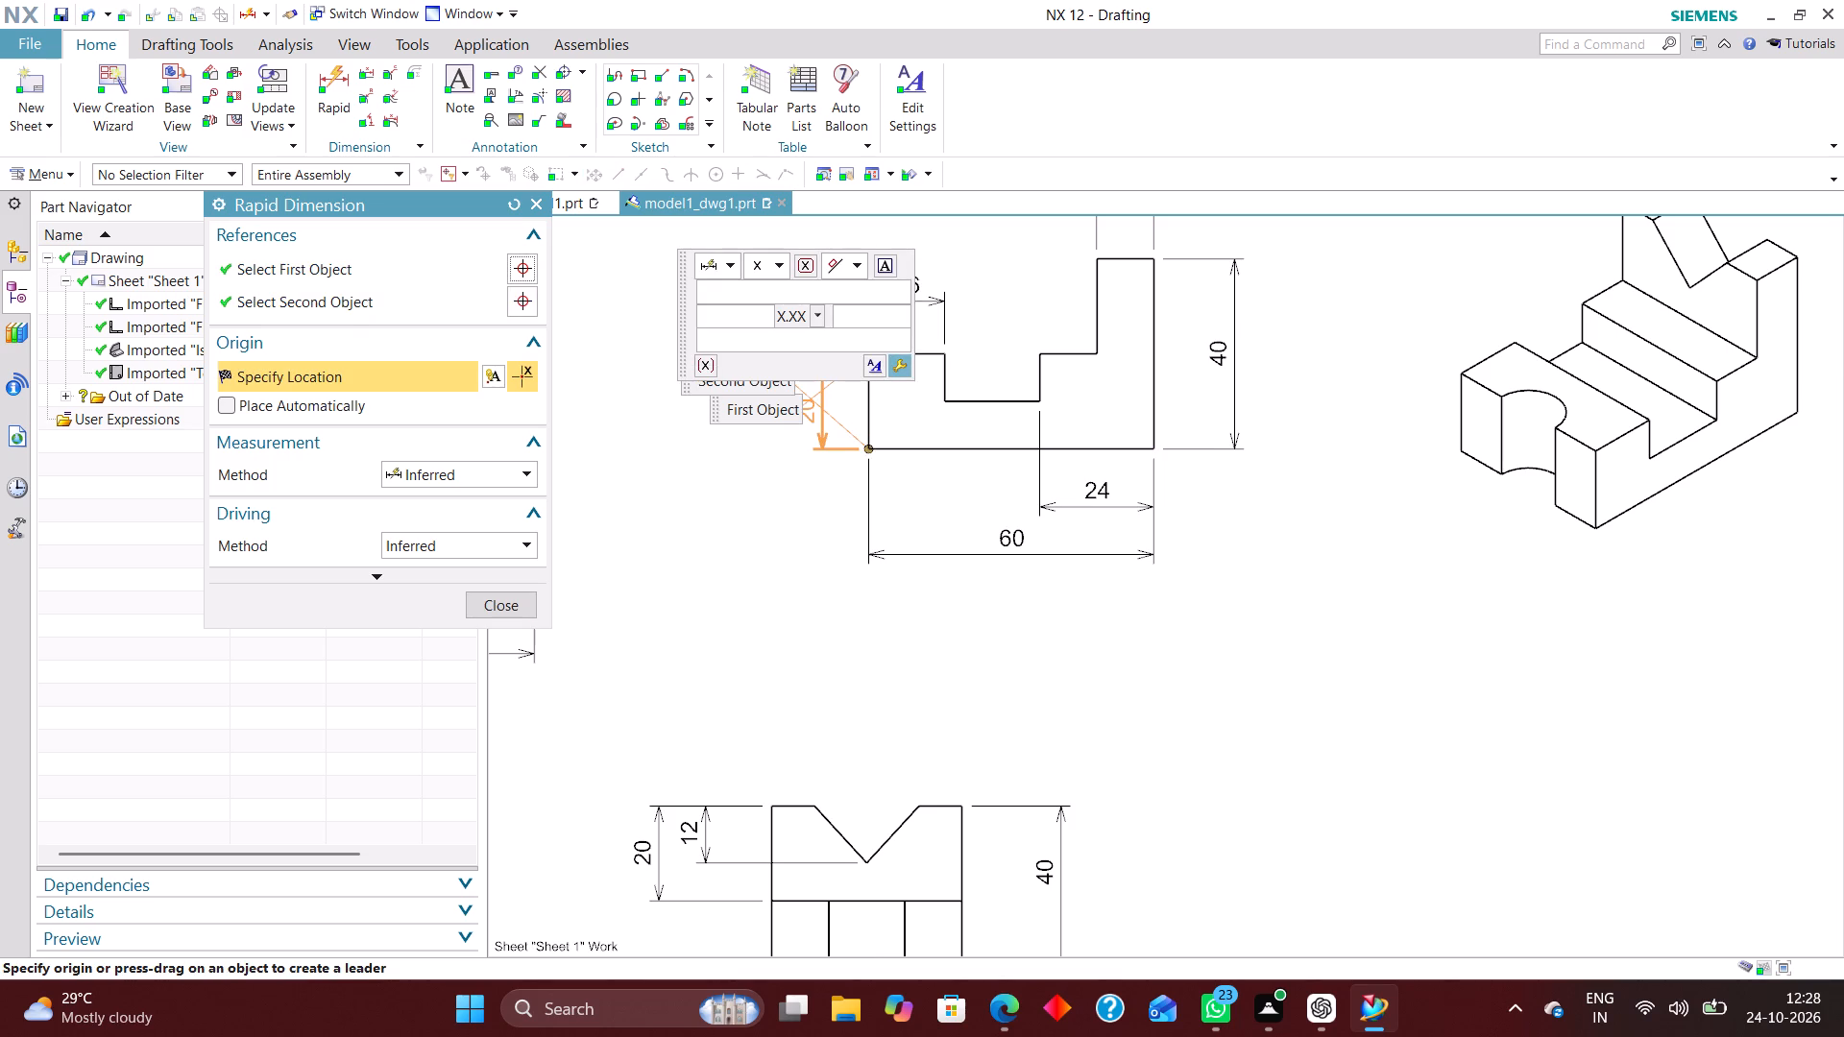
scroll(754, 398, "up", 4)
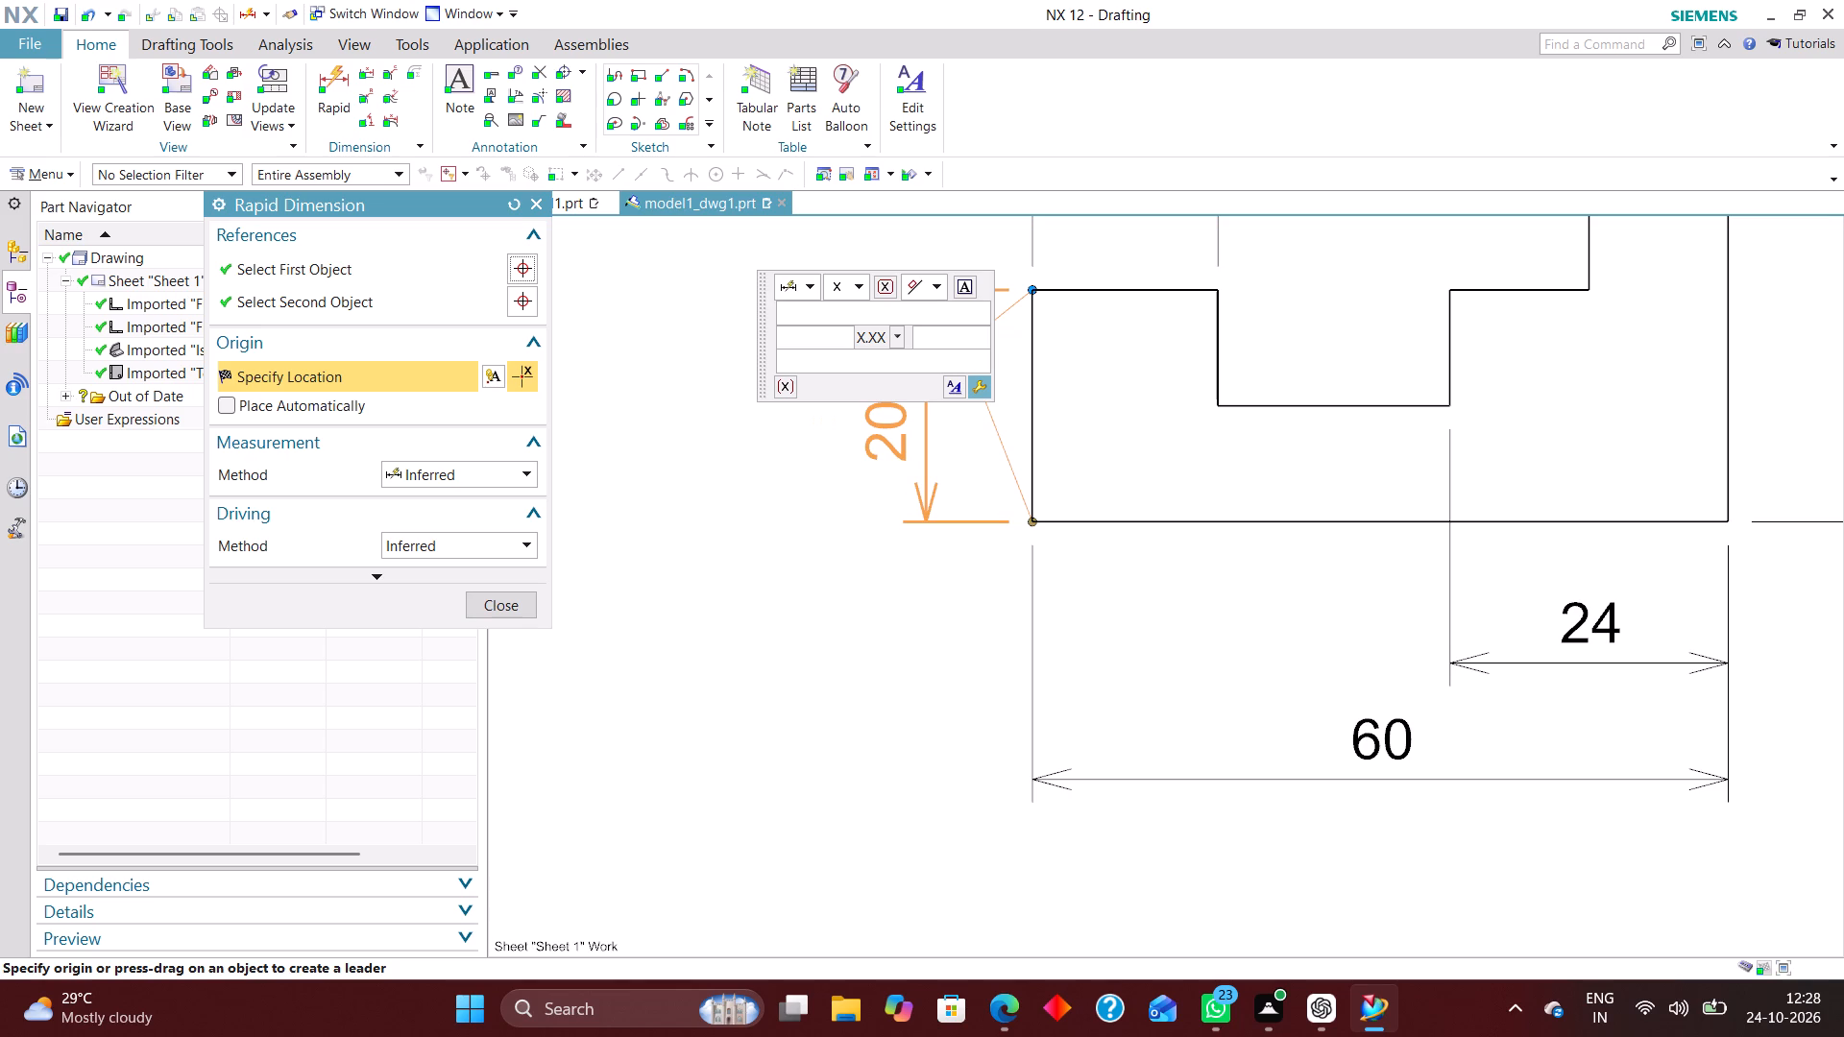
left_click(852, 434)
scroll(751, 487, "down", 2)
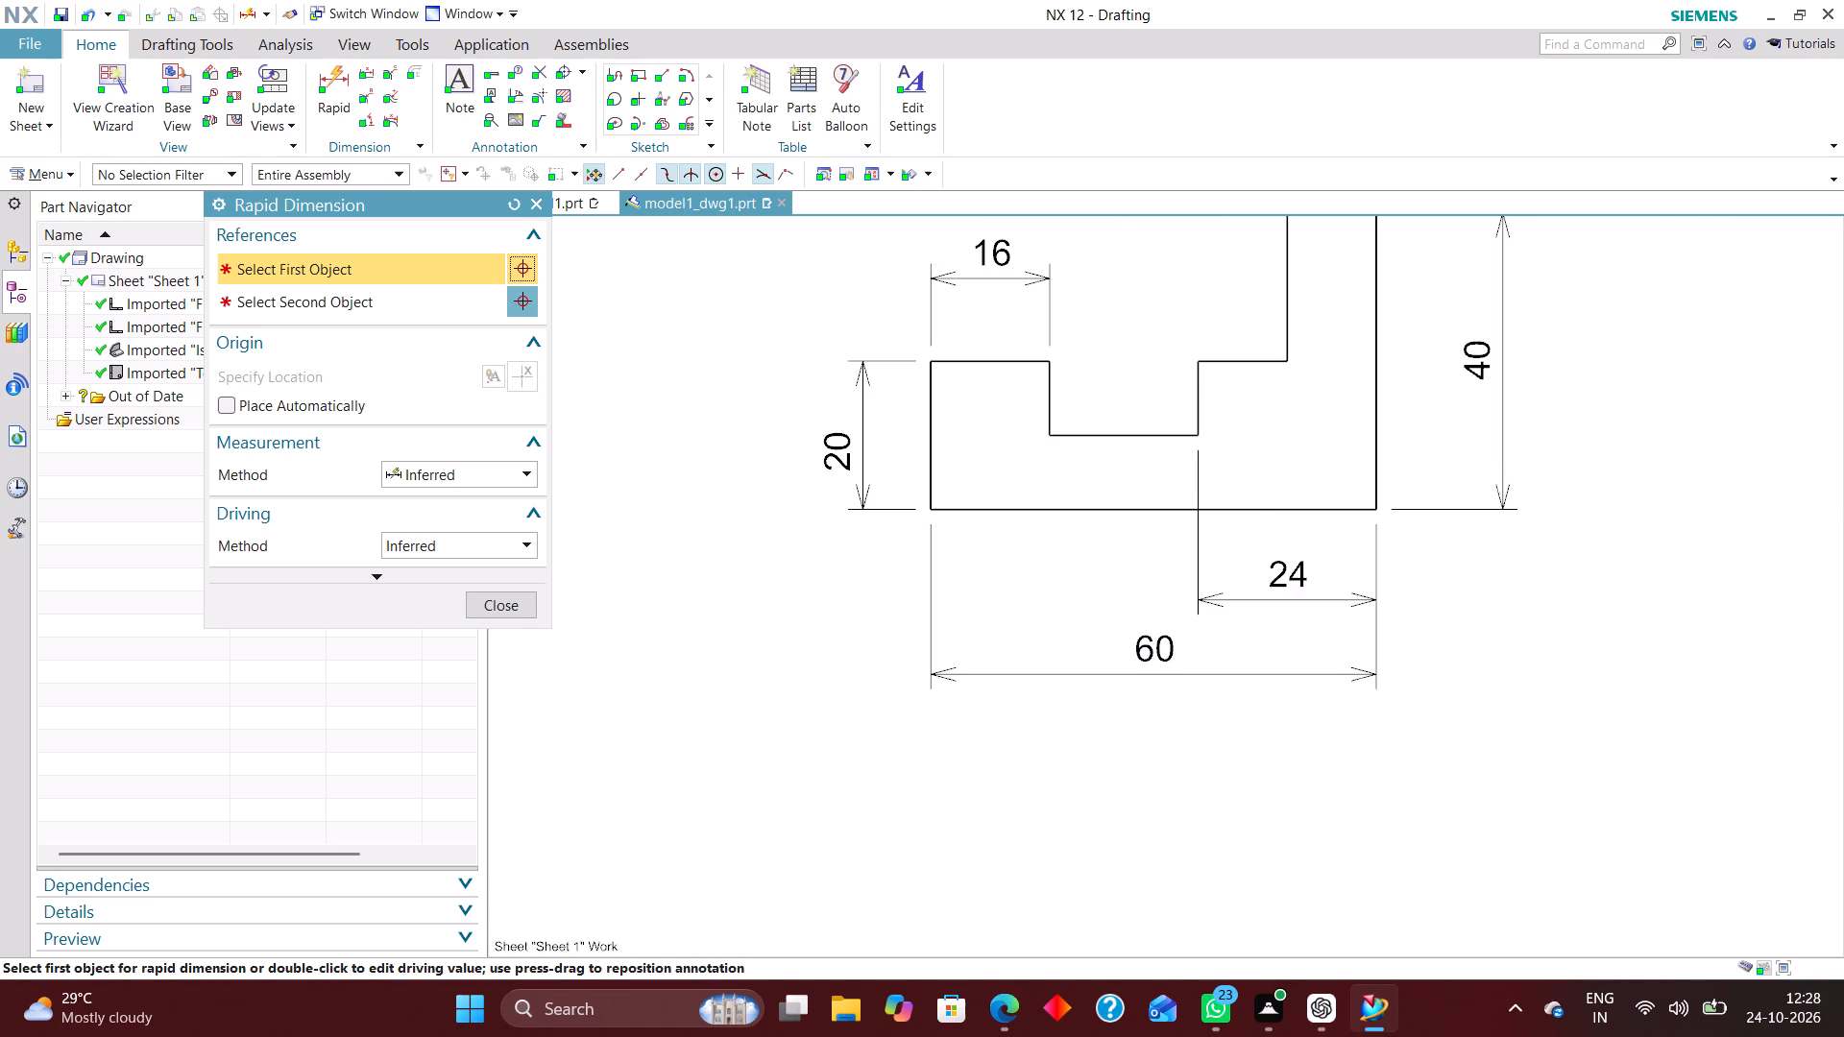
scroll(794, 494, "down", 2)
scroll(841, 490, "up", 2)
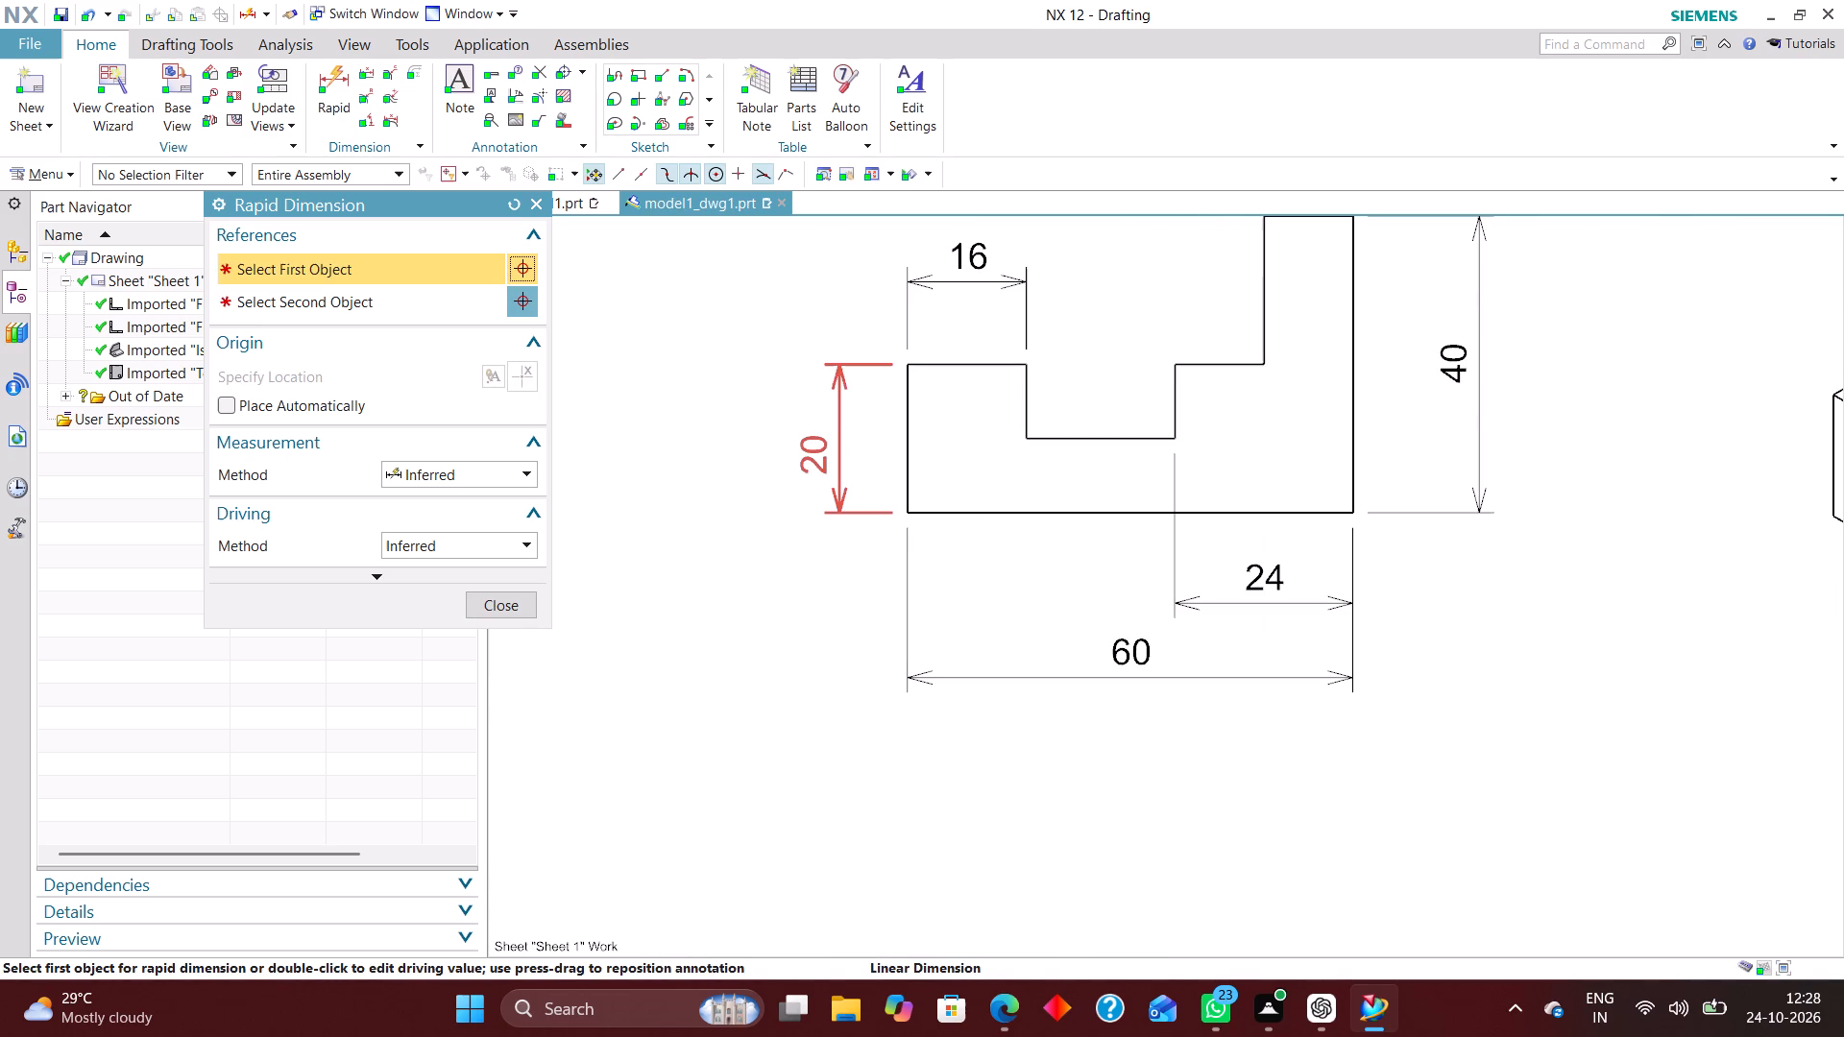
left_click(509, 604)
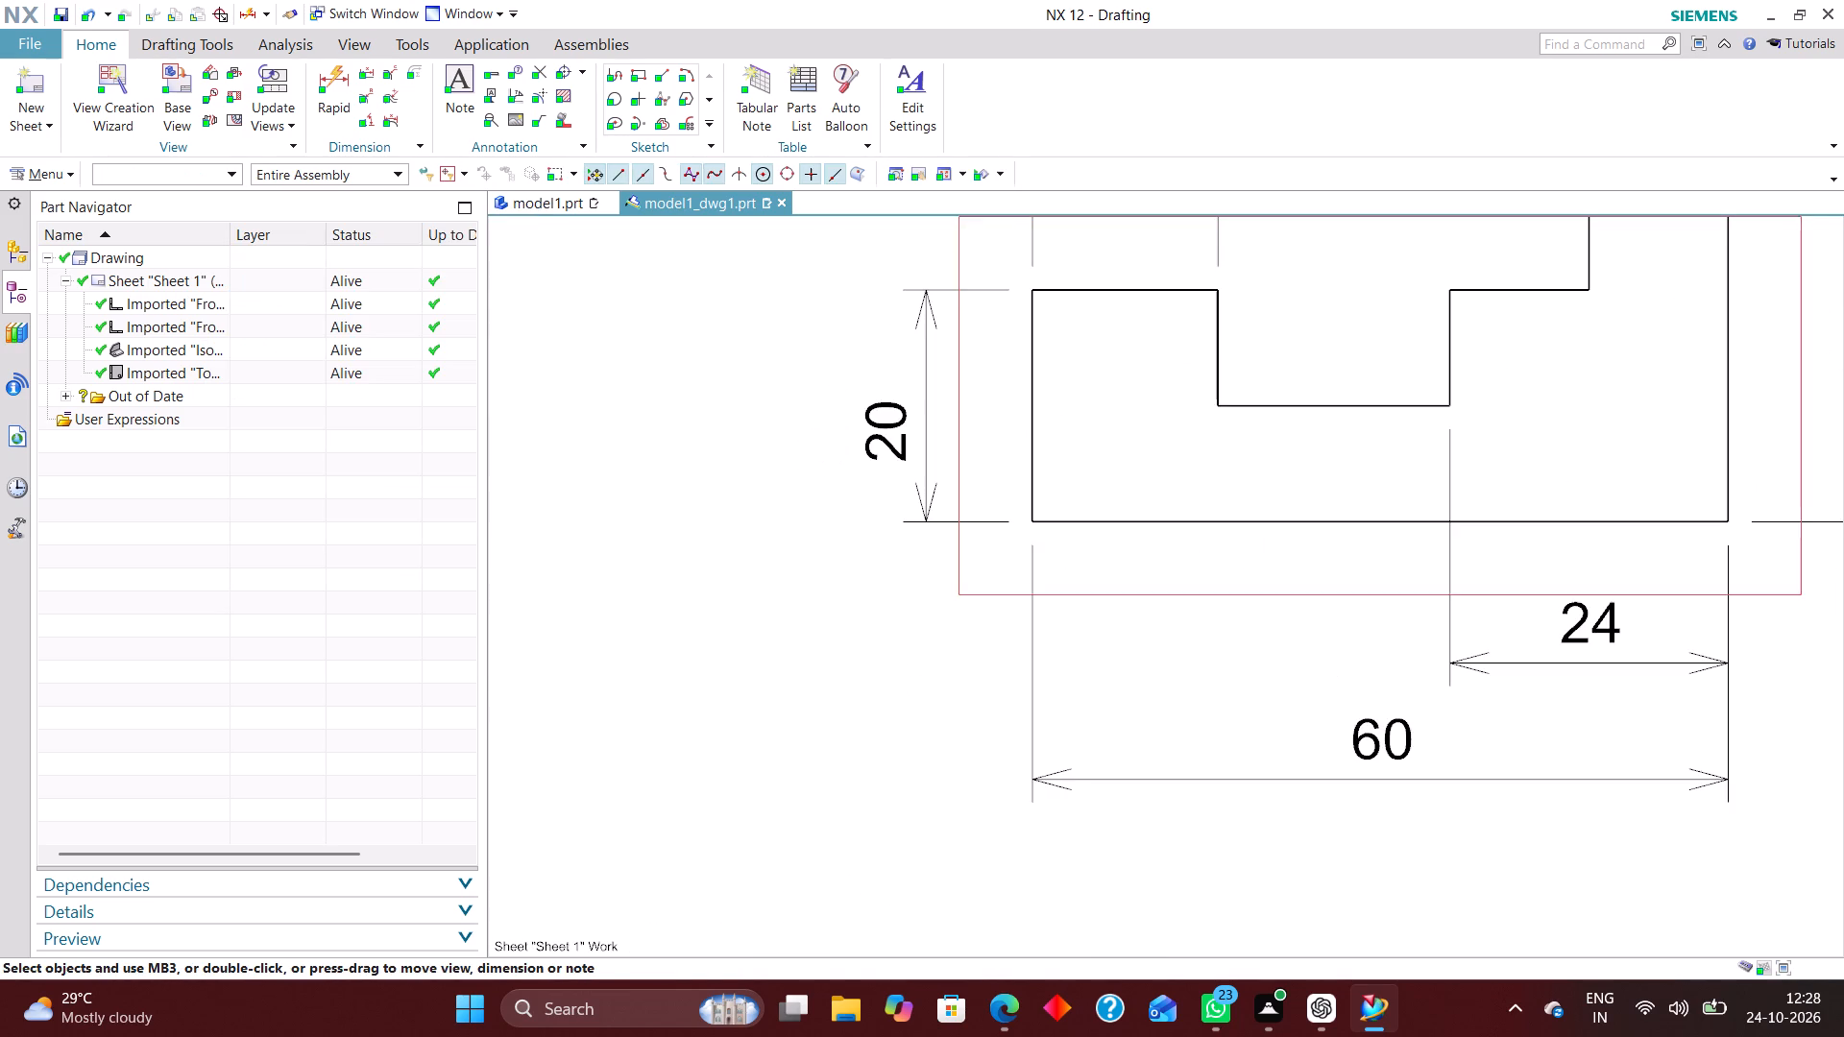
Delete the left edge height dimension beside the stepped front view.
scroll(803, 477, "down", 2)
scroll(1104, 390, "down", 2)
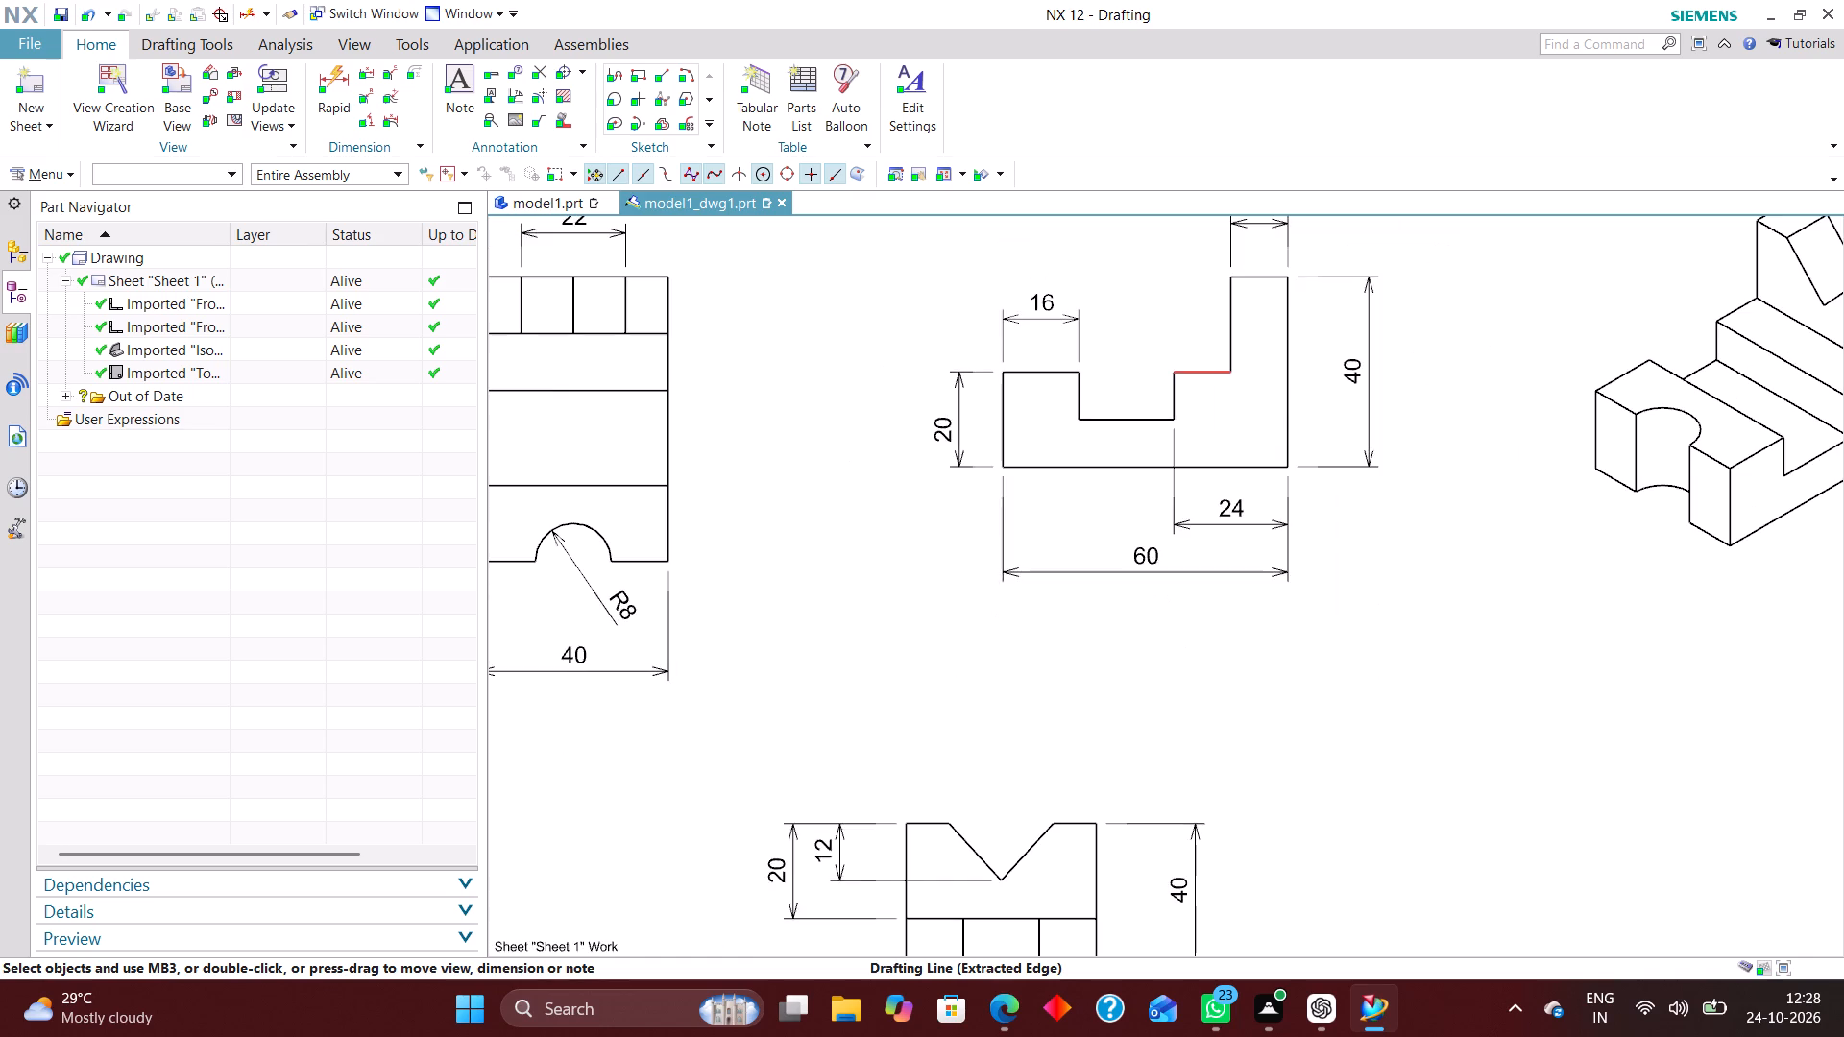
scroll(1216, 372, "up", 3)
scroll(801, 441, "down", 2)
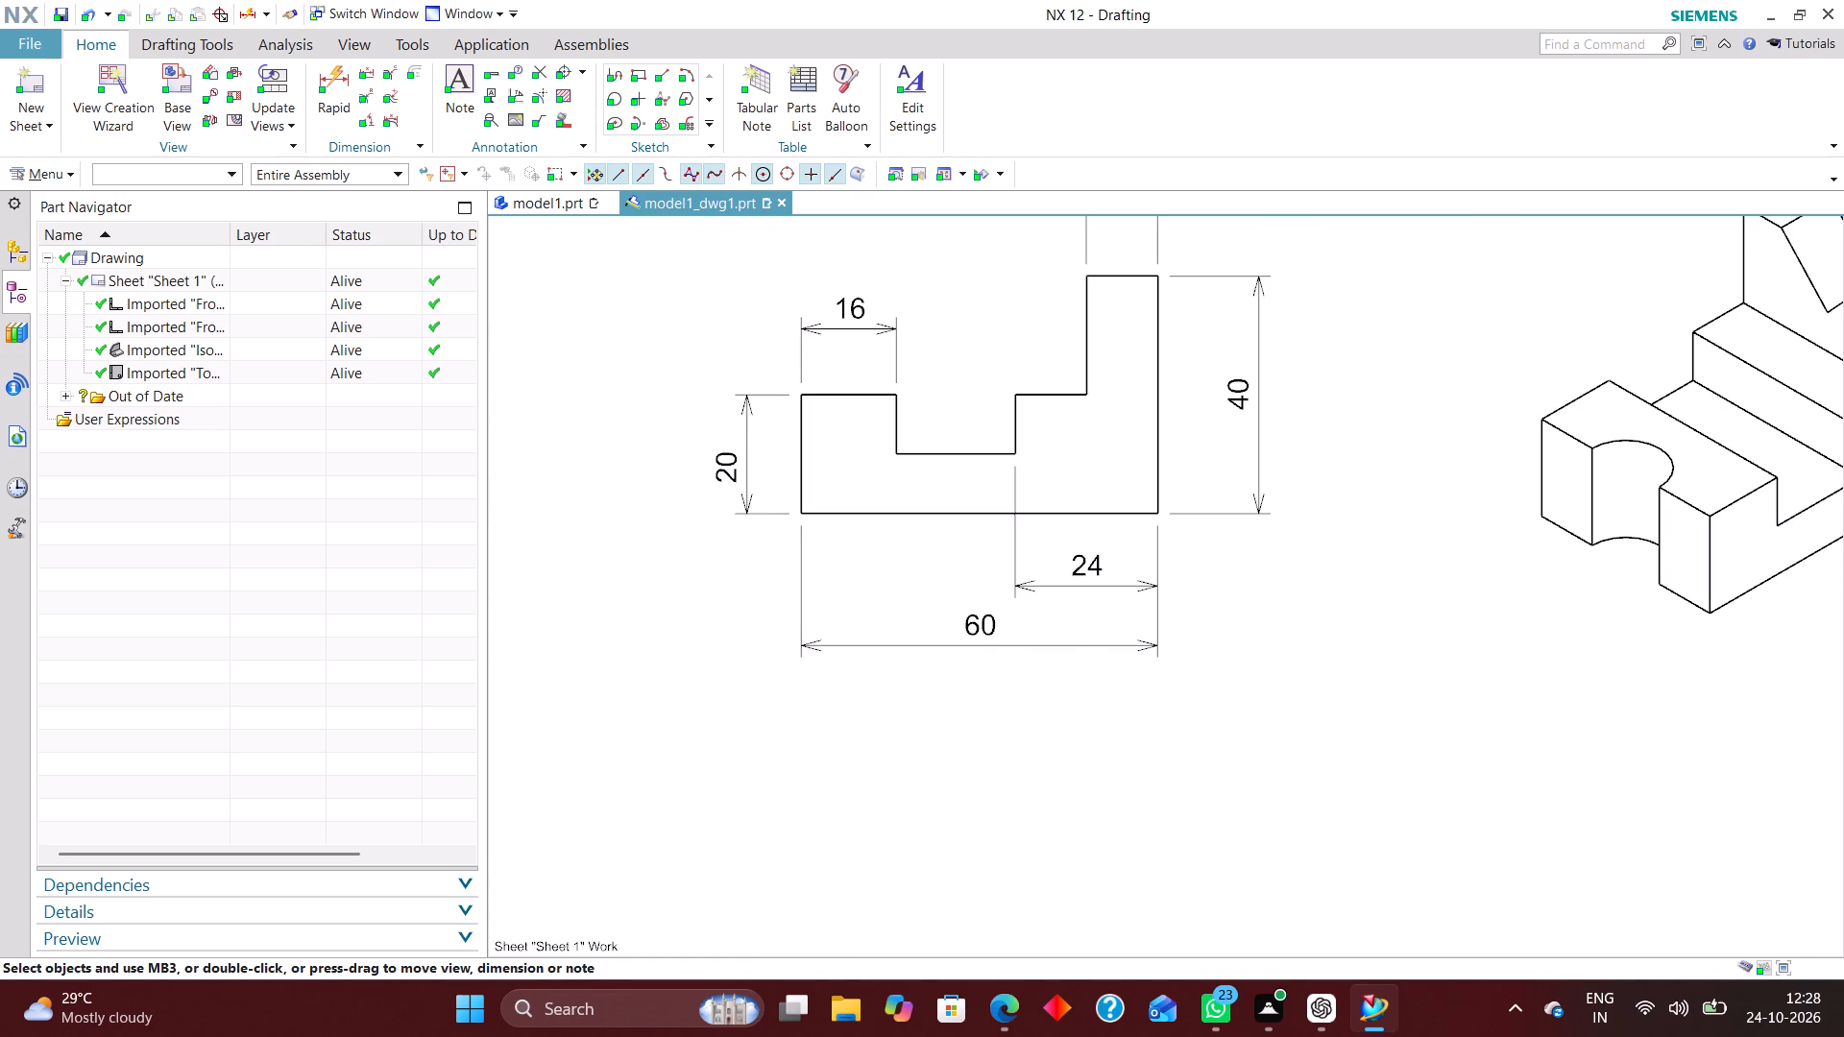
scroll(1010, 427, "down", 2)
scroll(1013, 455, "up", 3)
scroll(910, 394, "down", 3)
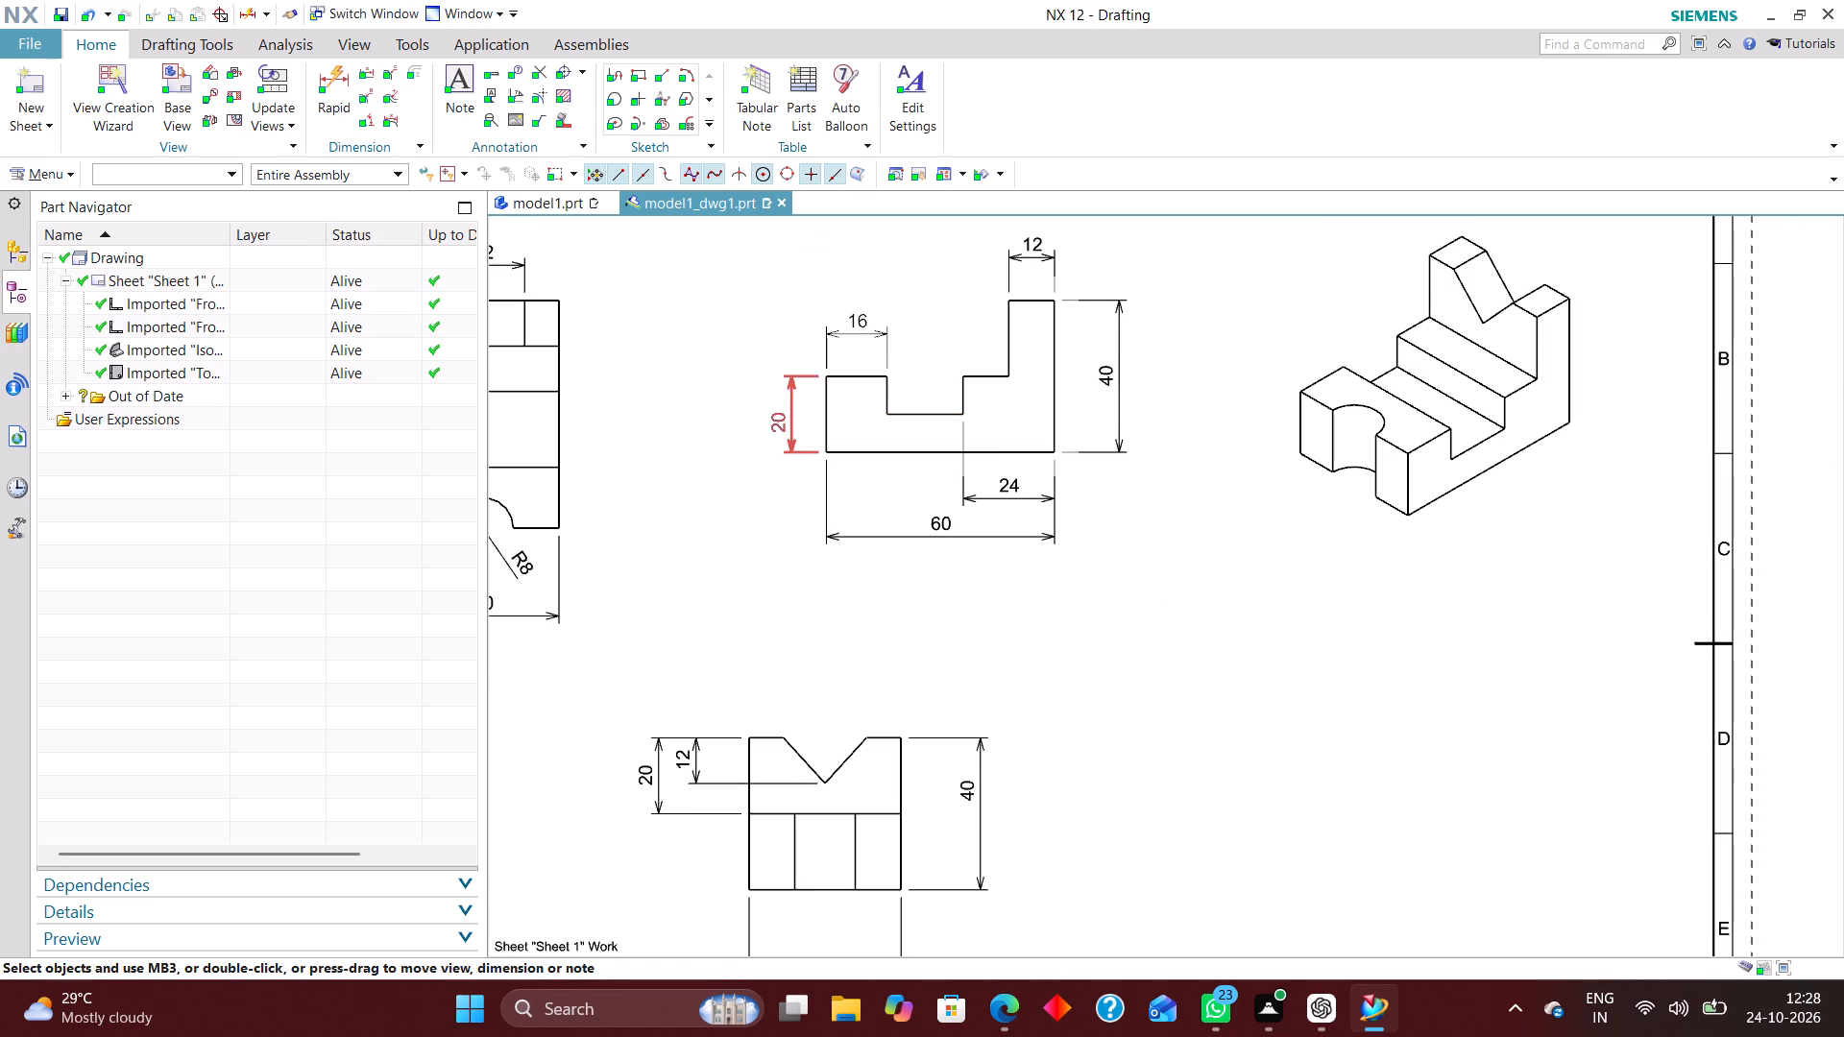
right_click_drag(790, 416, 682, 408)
Dimension the slot depth vertically from the slot's top-left corner to its floor's left corner, placing it left of the front view.
left_click(334, 79)
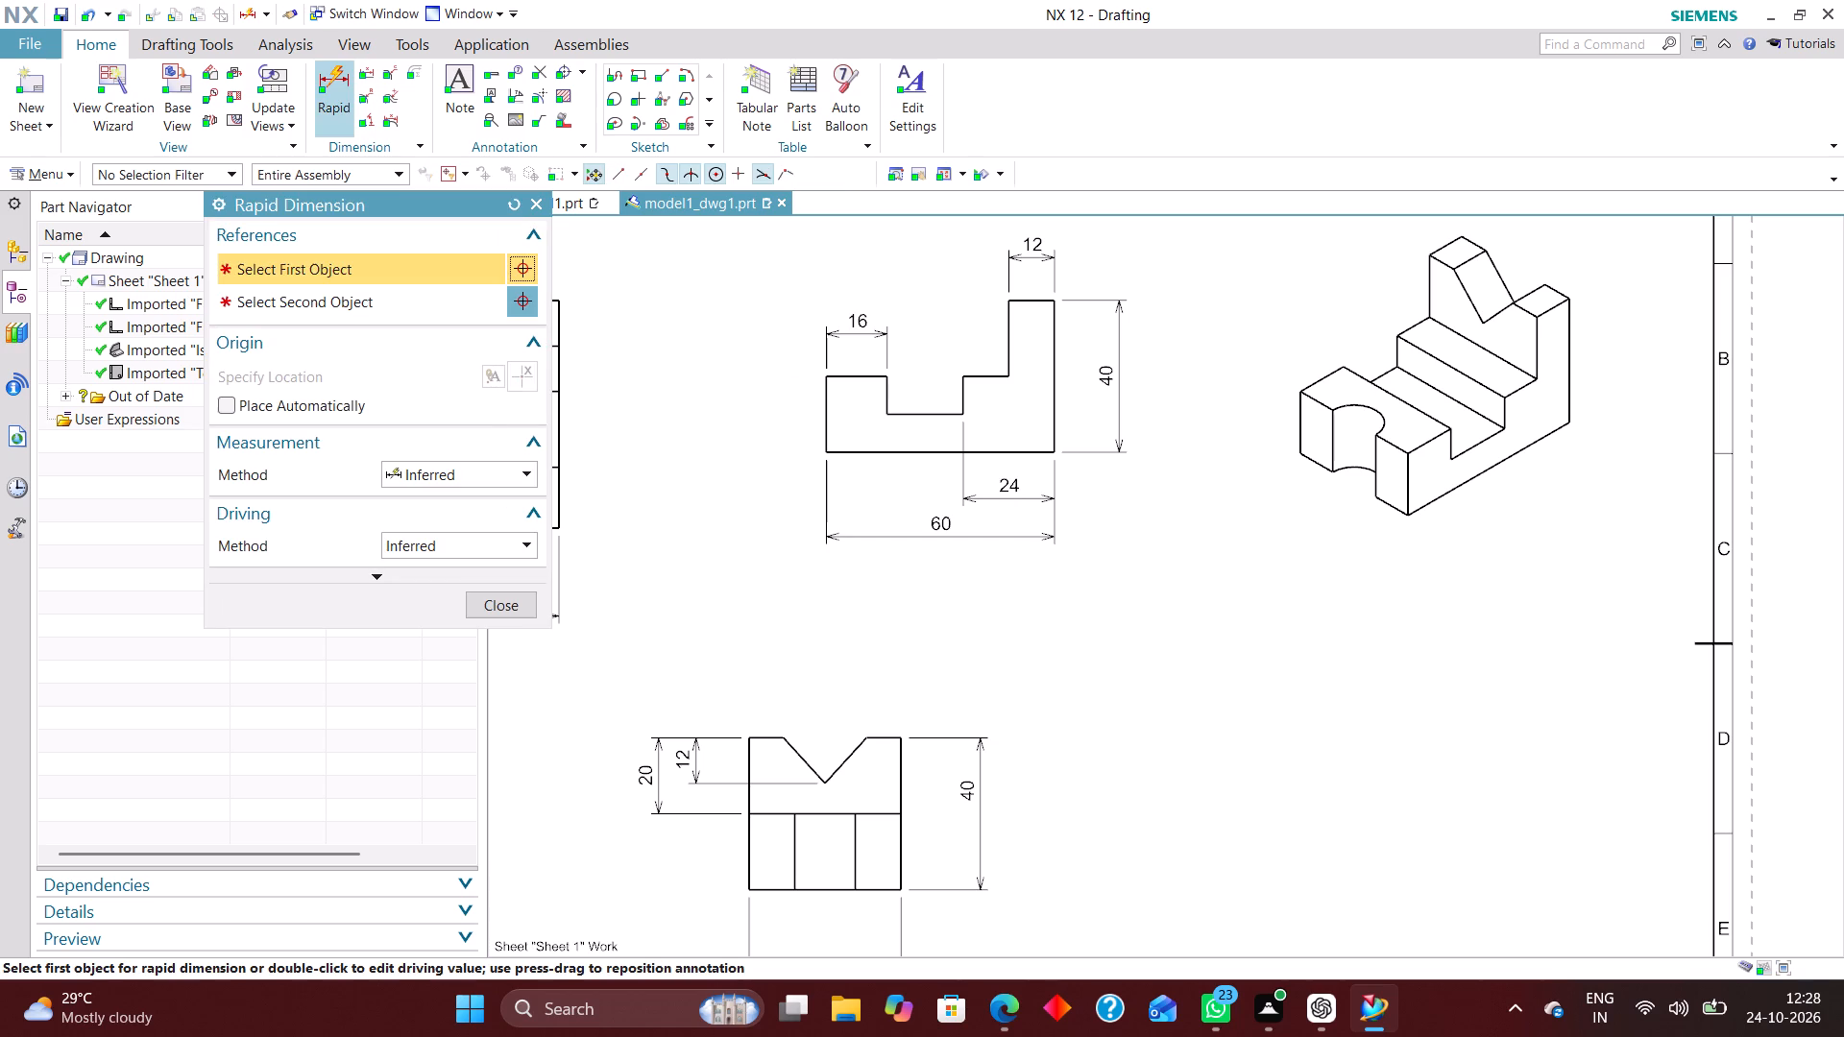
scroll(882, 401, "up", 2)
left_click(888, 361)
left_click(890, 423)
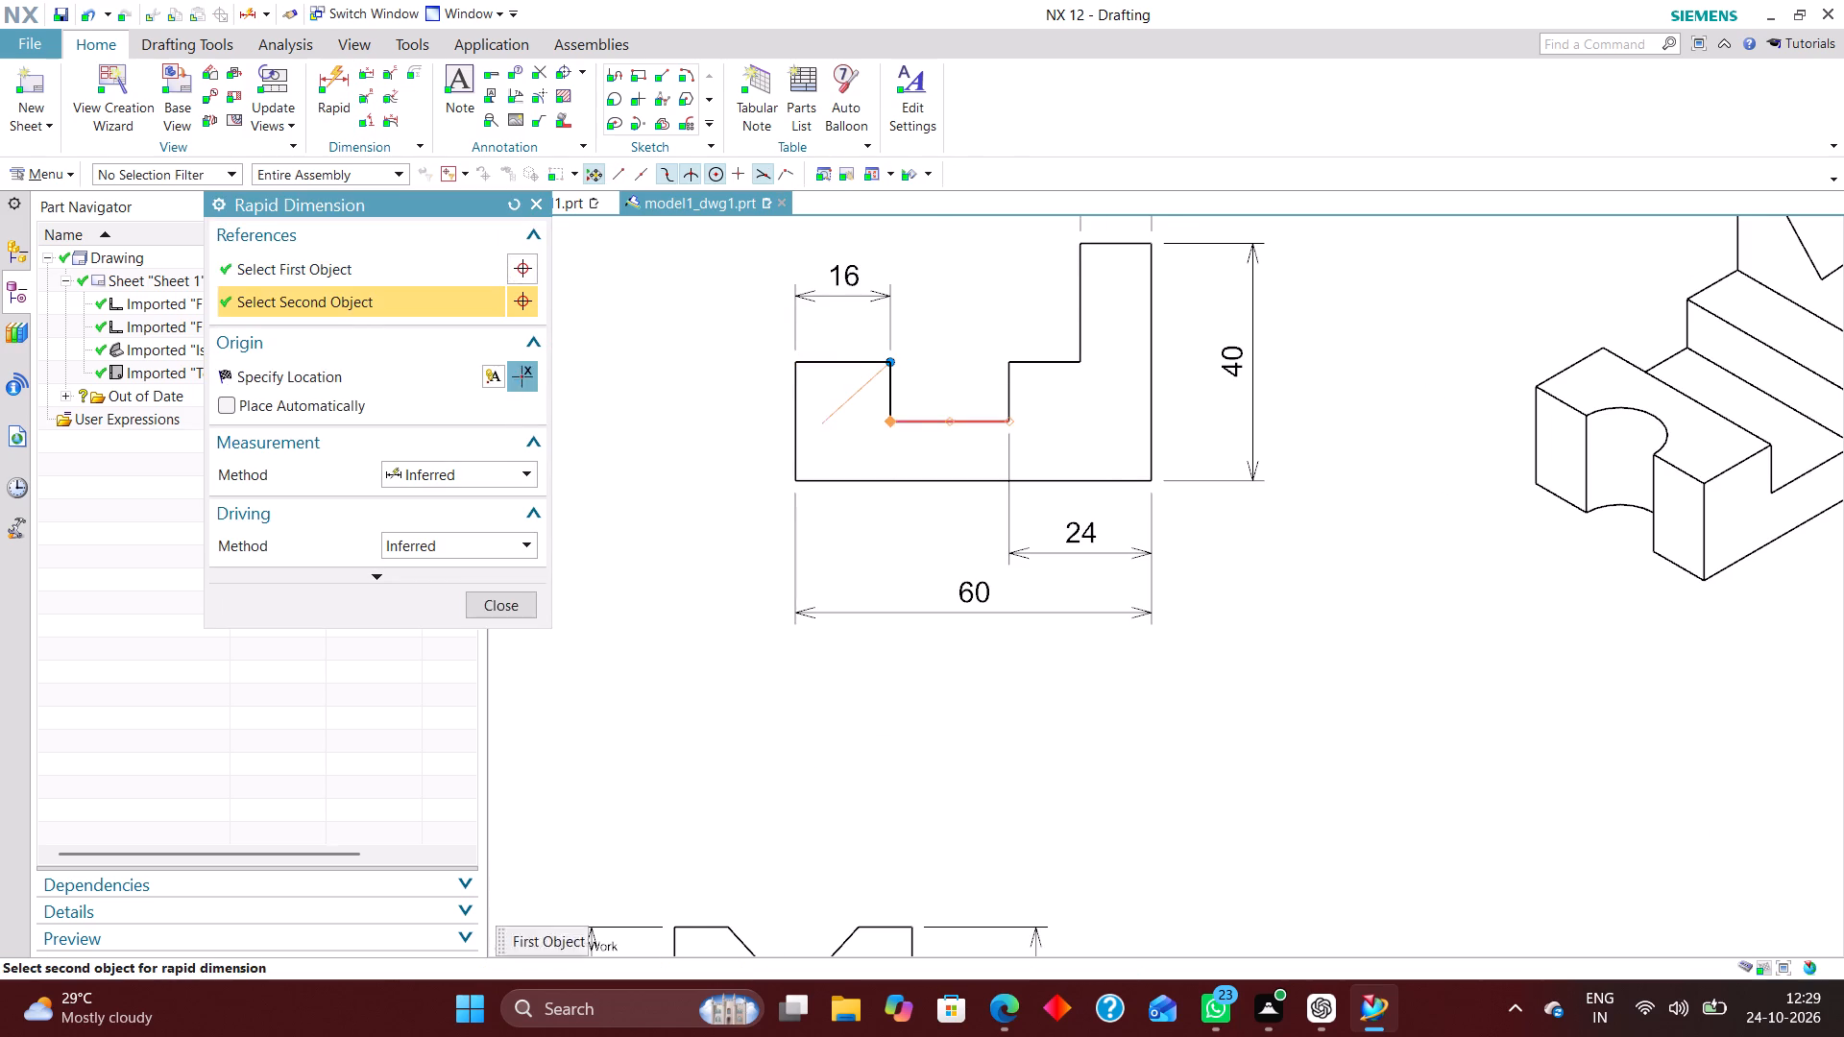
left_click(688, 398)
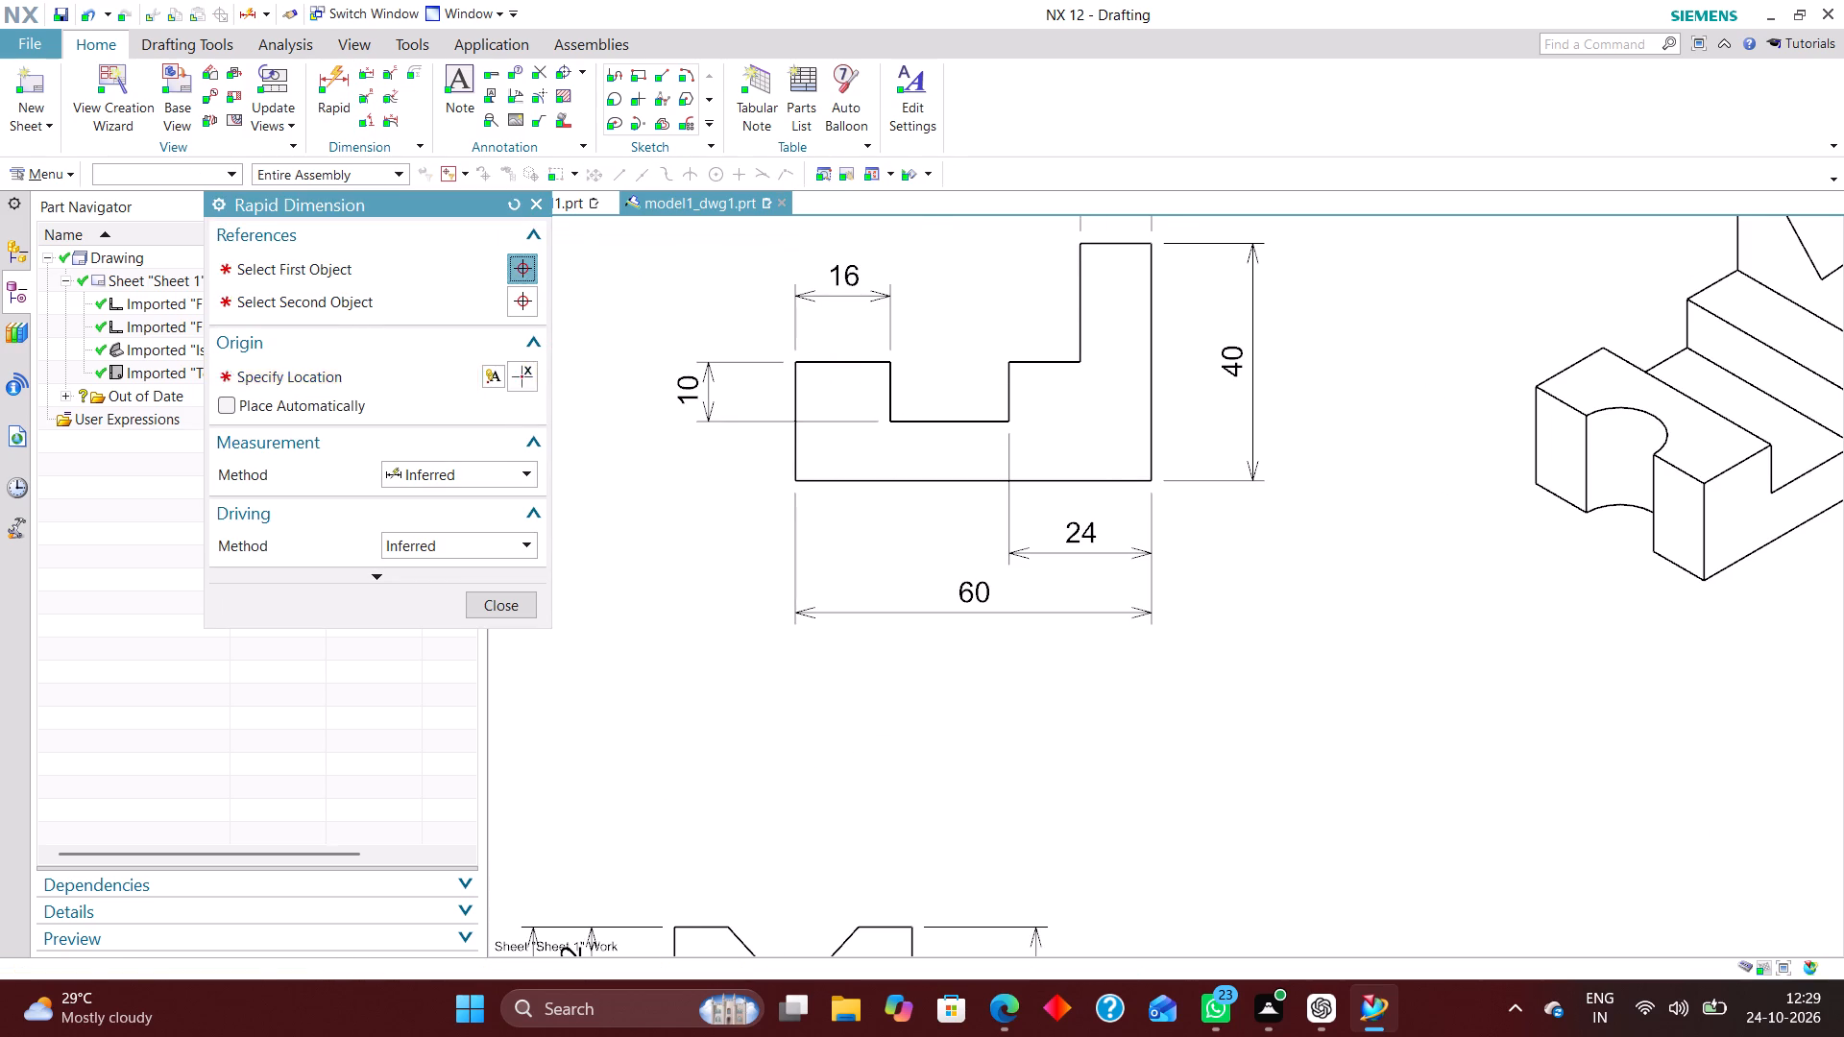
left_click(511, 602)
Set the slot depth dimension's arrows to point inward from outside the extension lines.
double_click(688, 395)
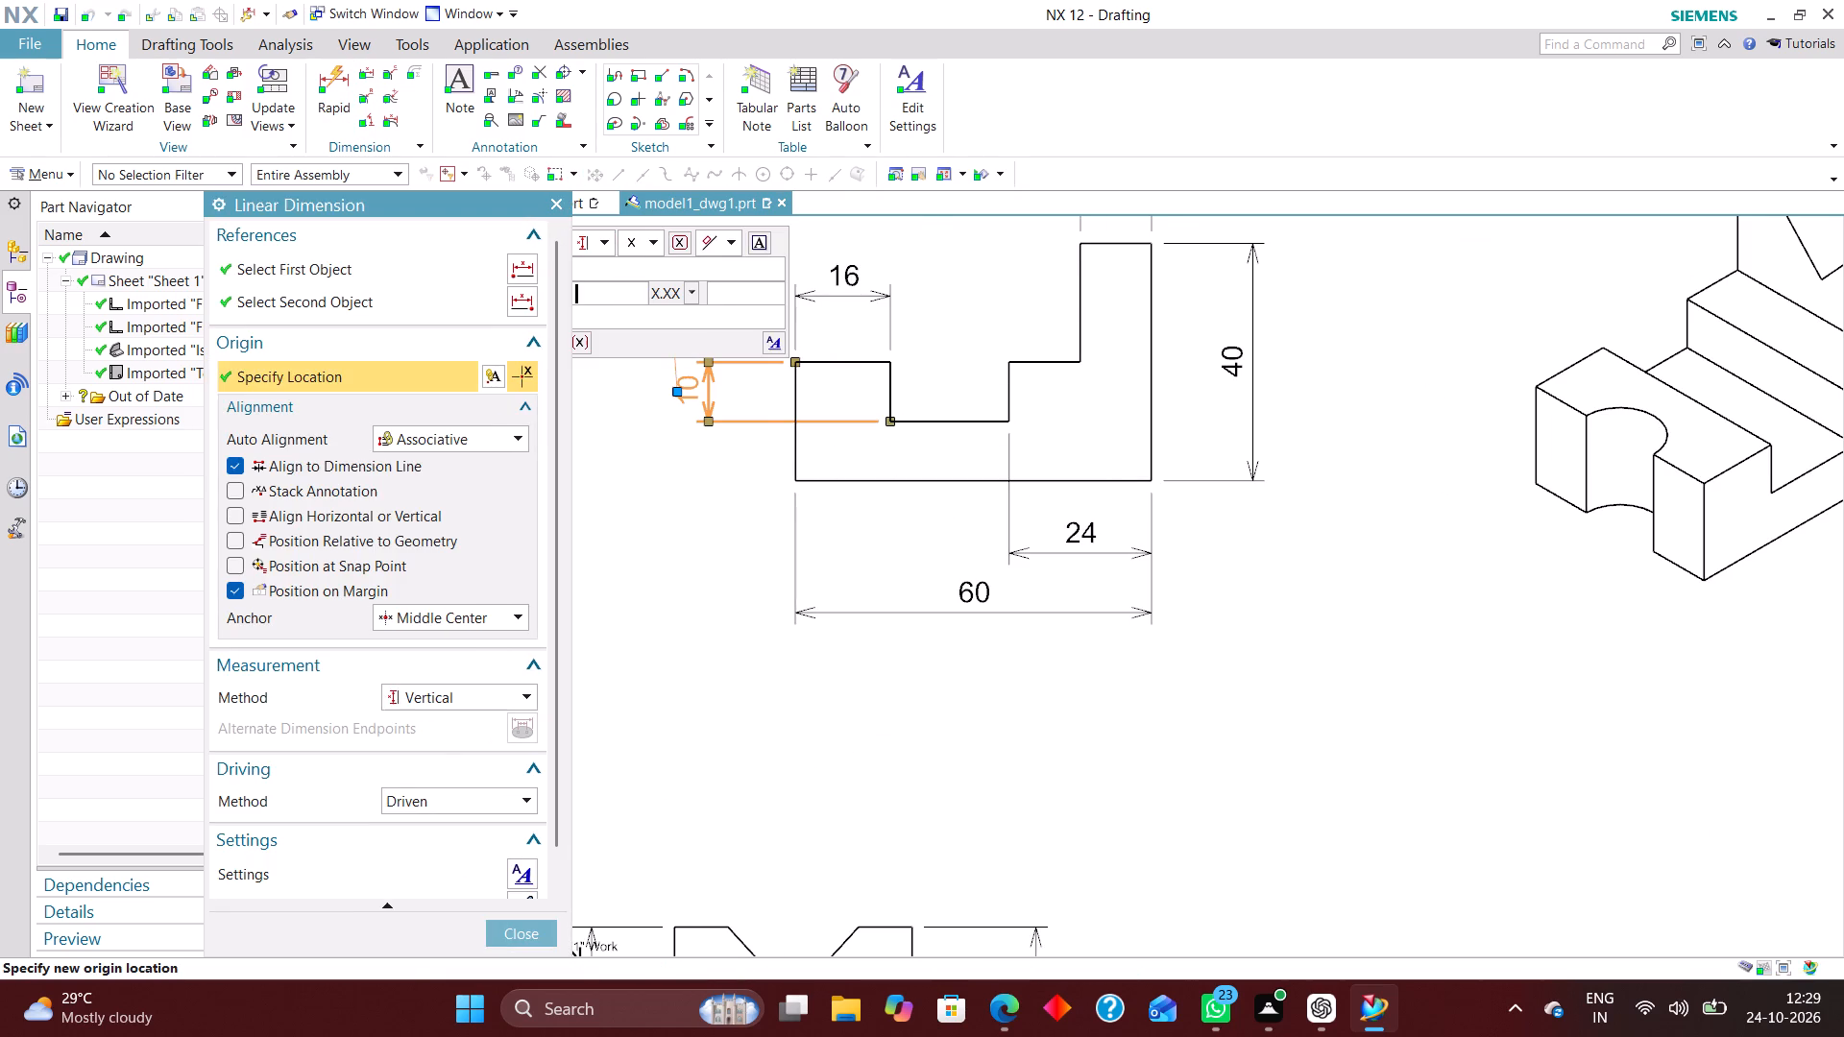
left_click(711, 364)
left_click(682, 443)
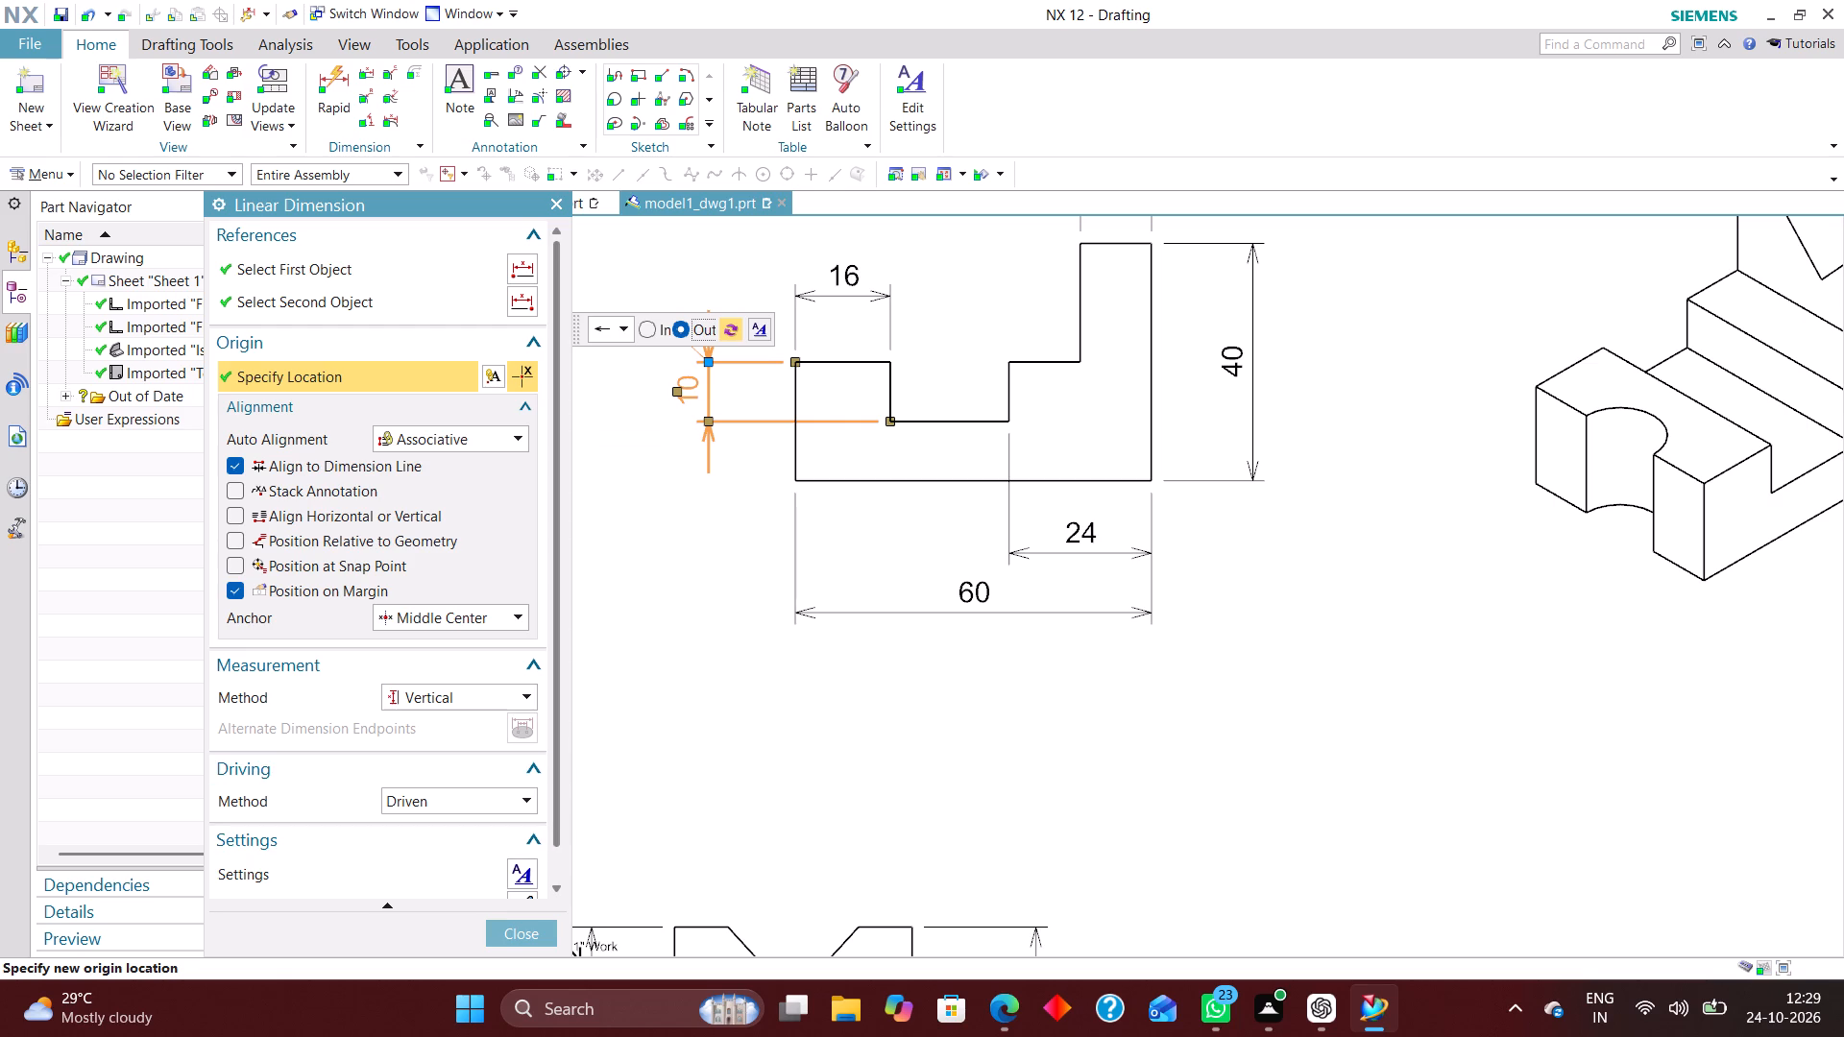
left_click(522, 930)
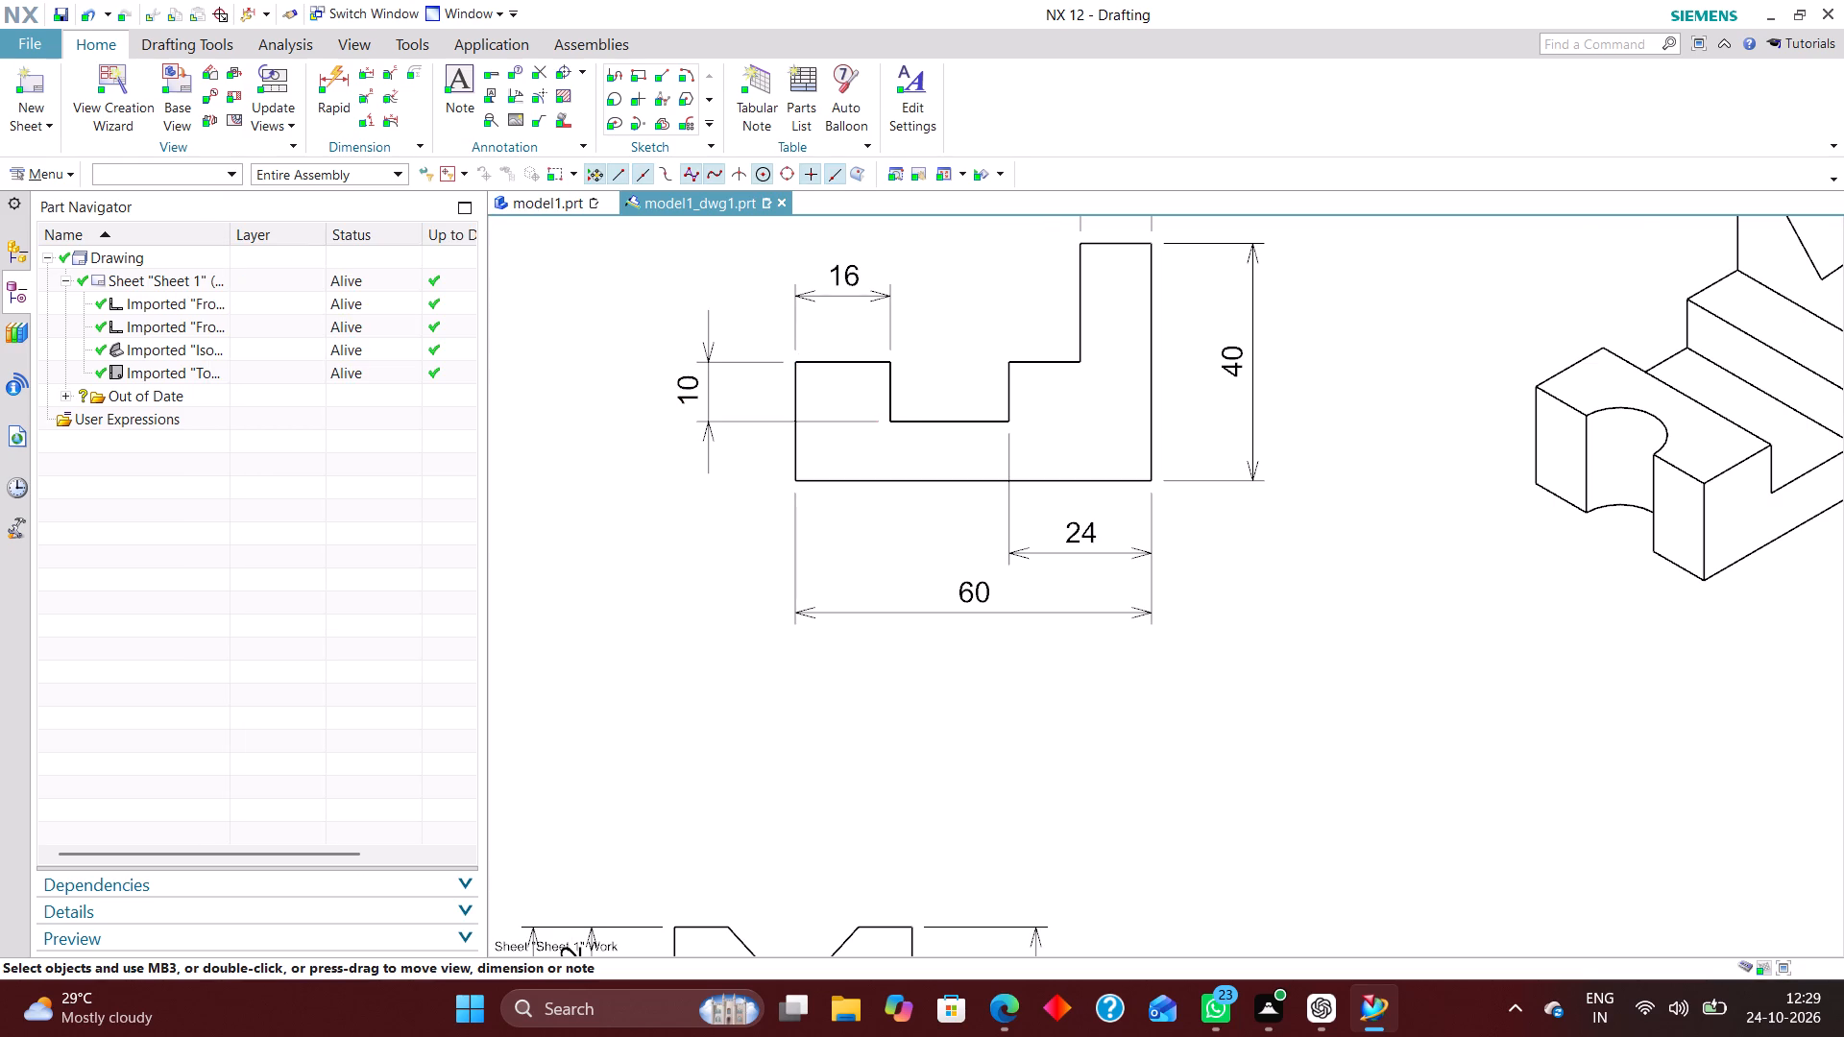
Move the R8 radius dimension closer to the semicircular cutout in the top view, keeping it clear of the overall width dimension.
scroll(884, 439, "down", 2)
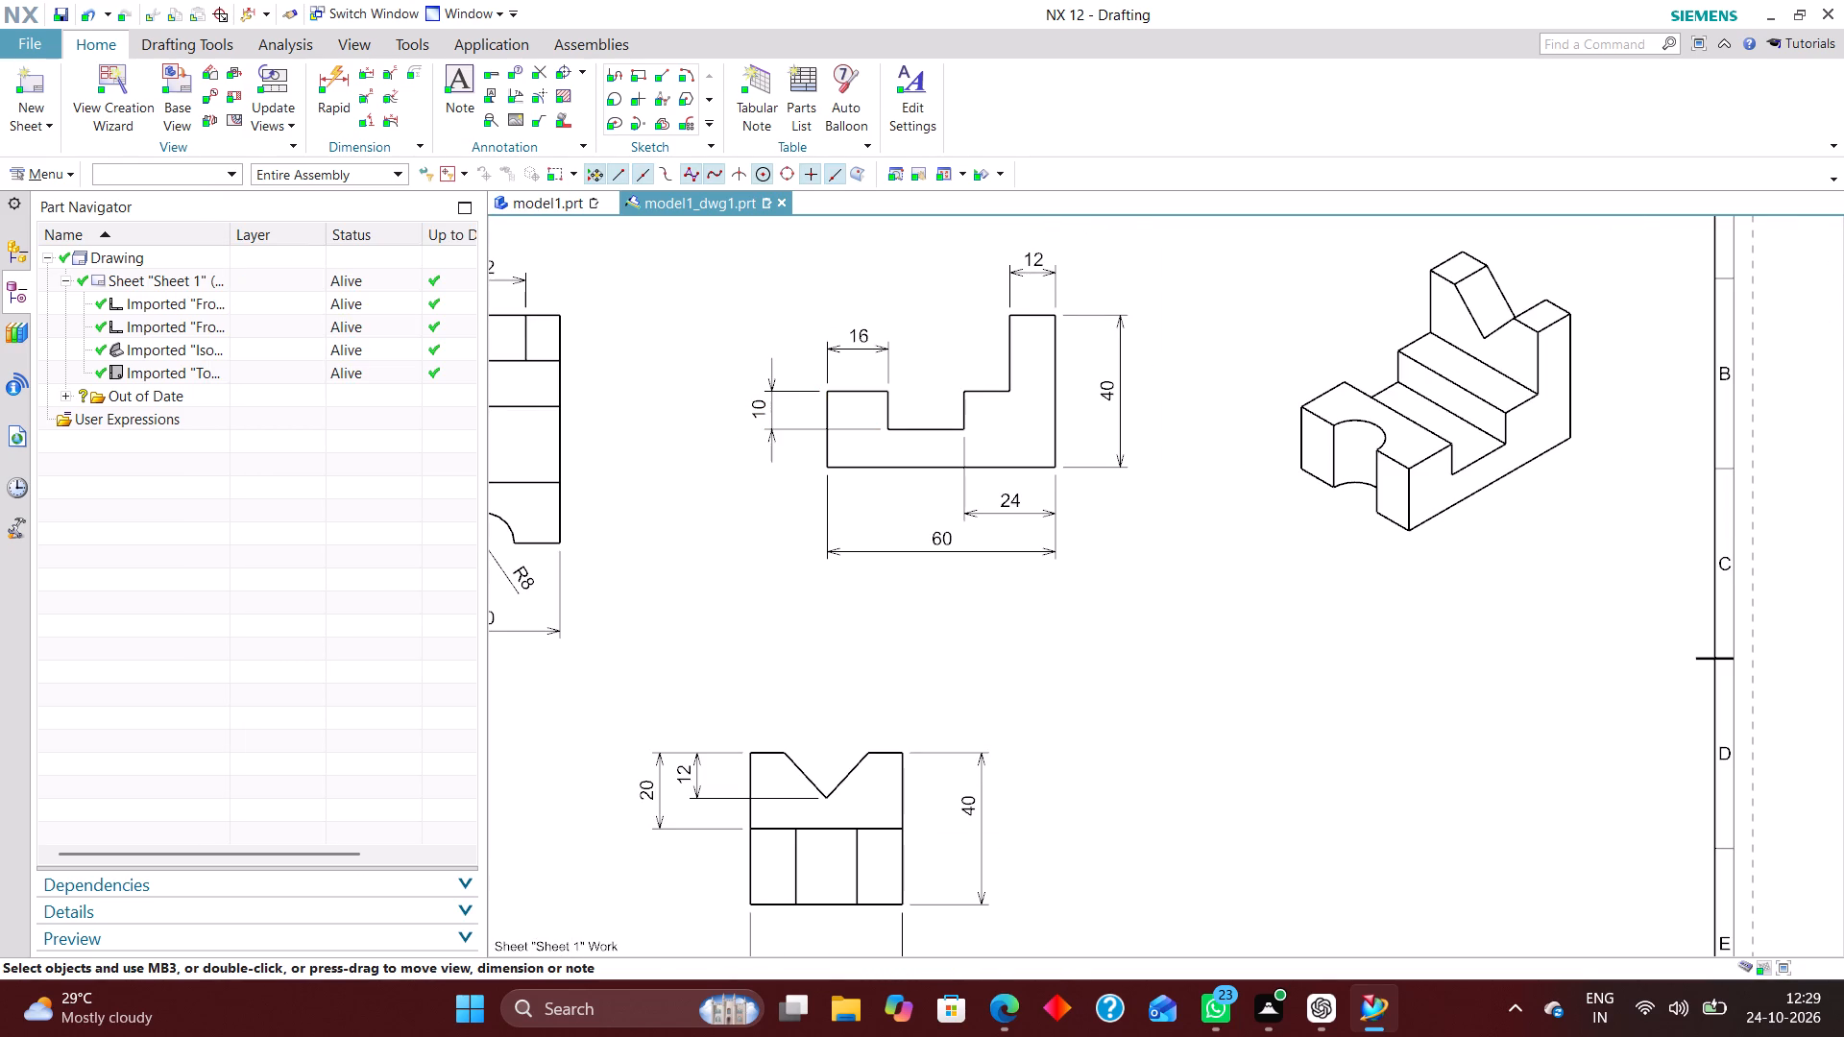
scroll(952, 482, "down", 2)
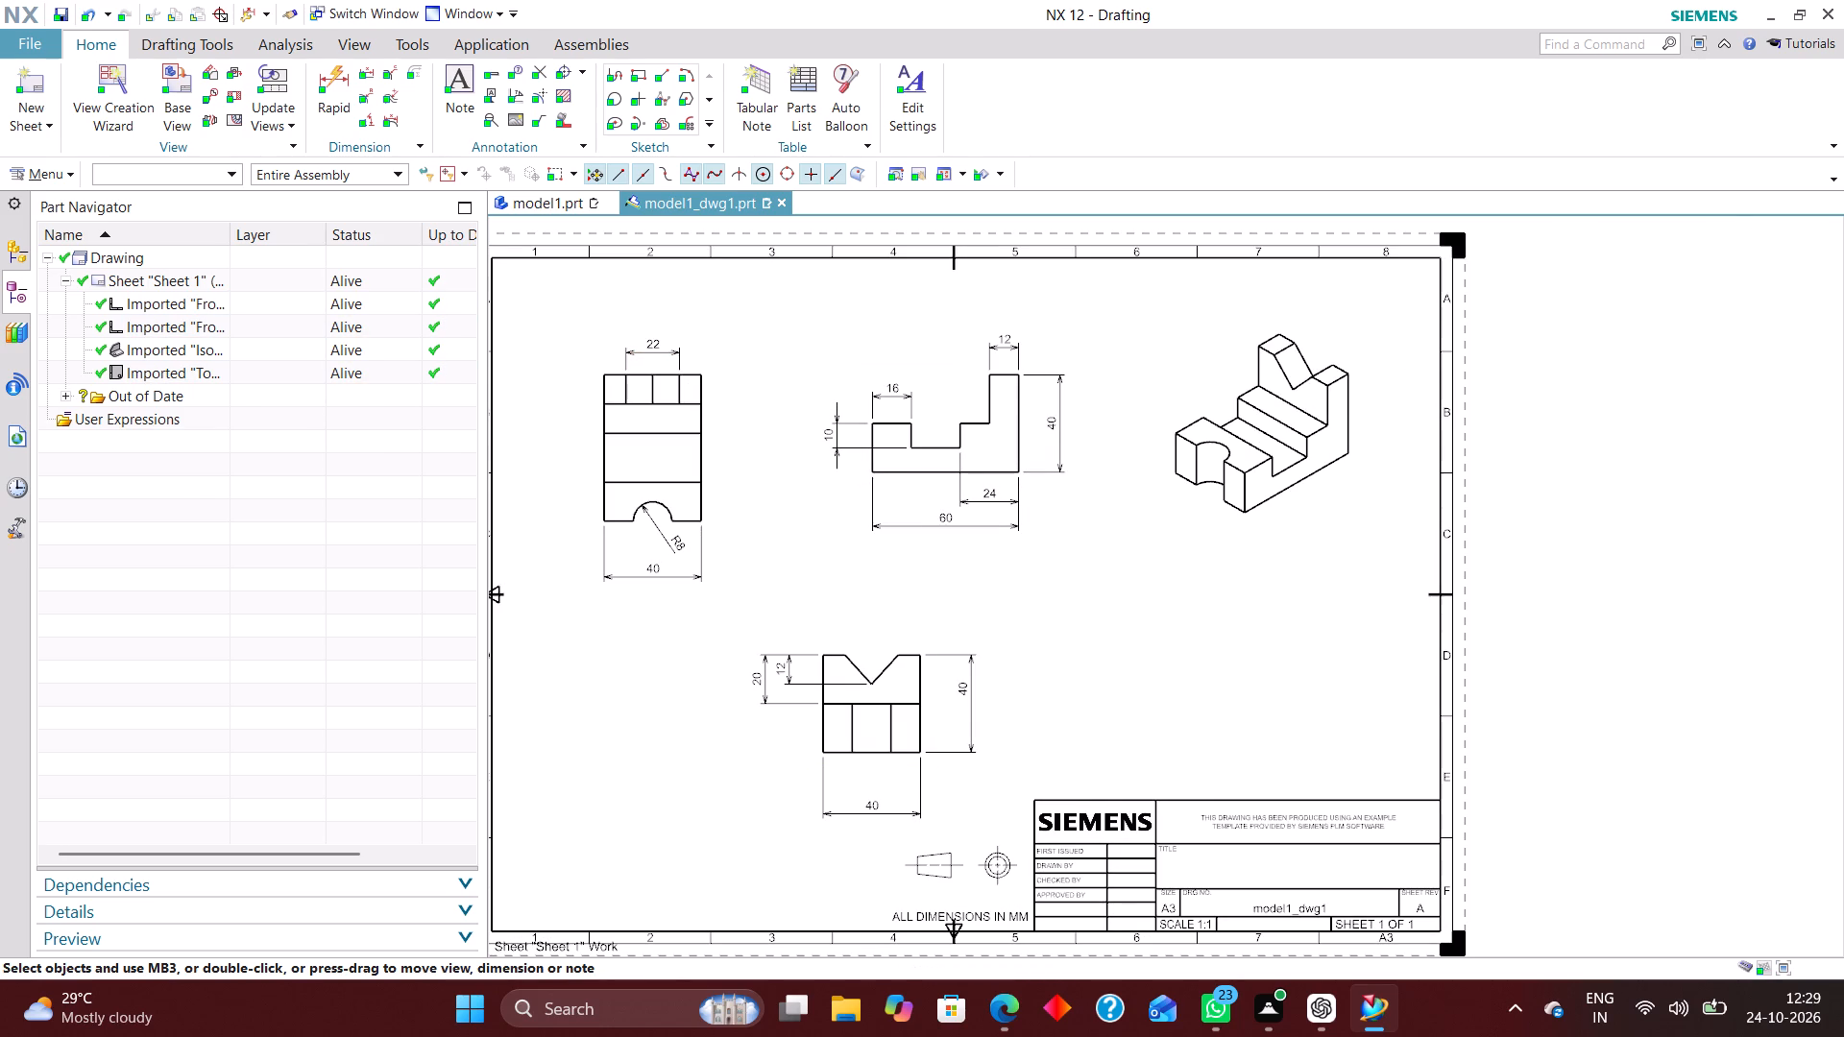
scroll(675, 542, "up", 3)
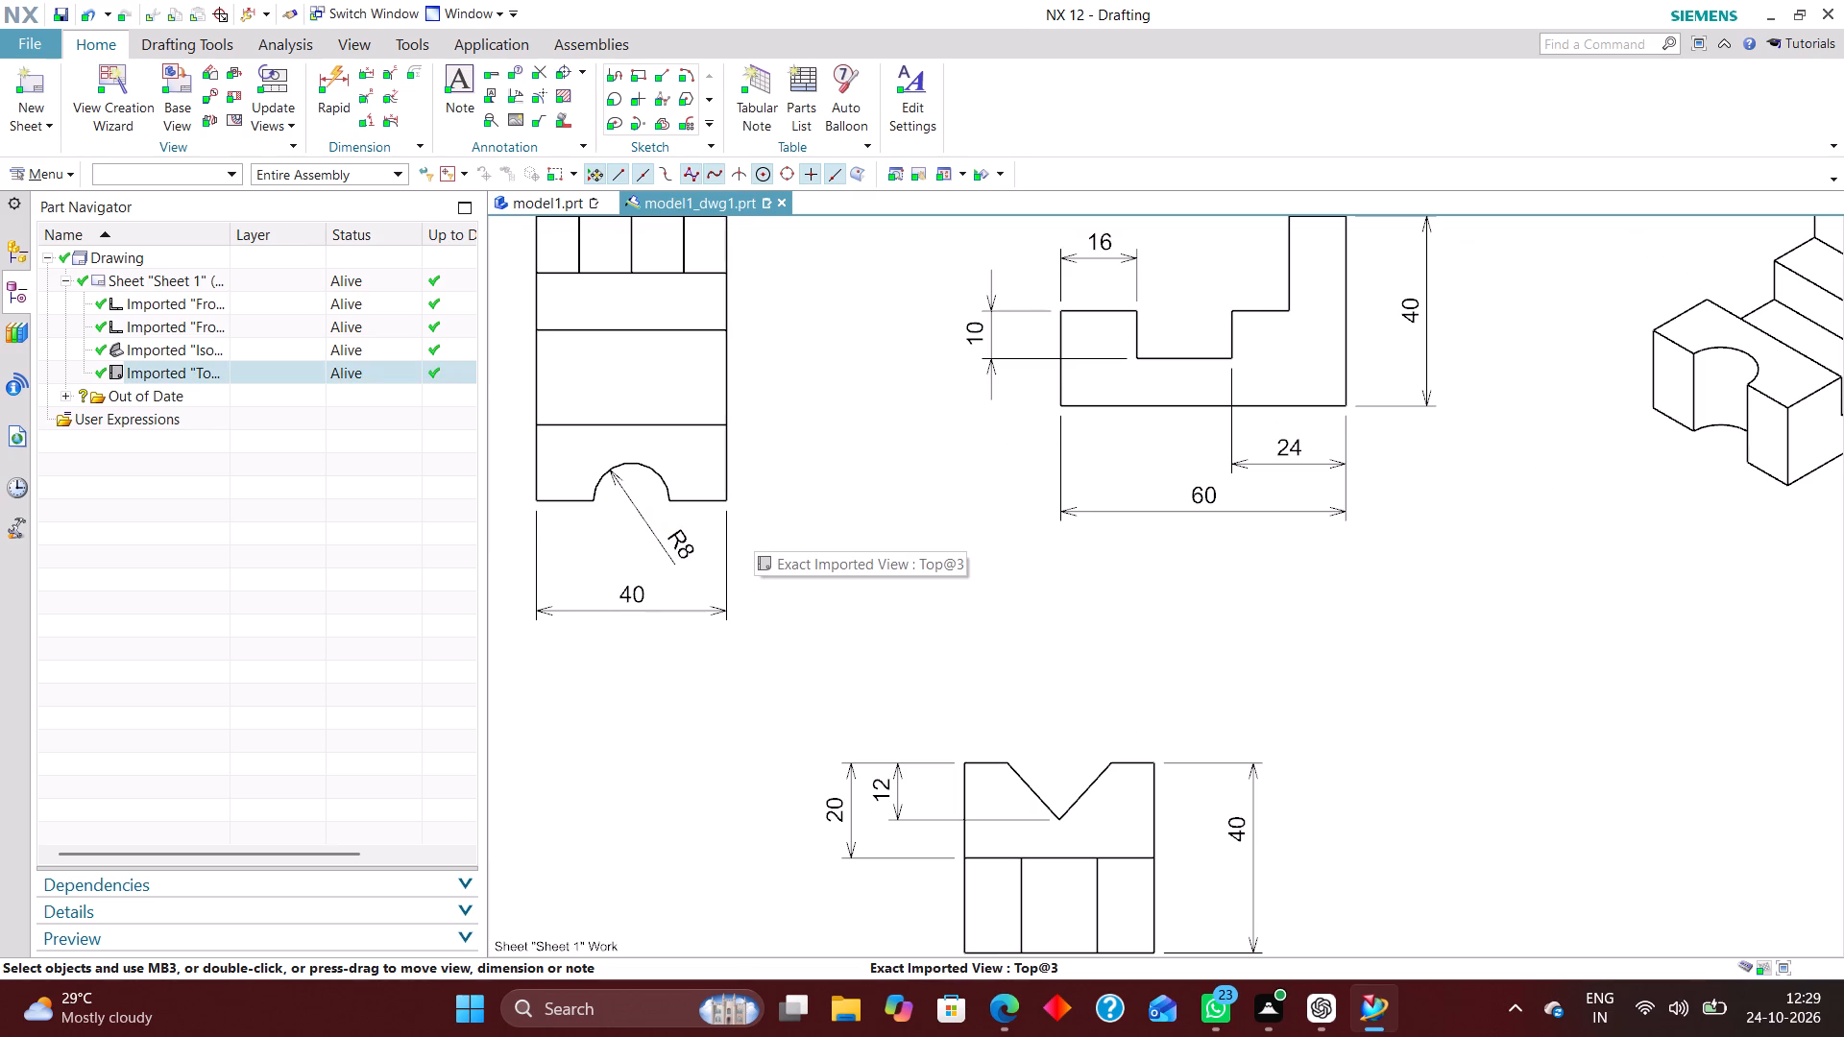
scroll(1029, 523, "down", 1)
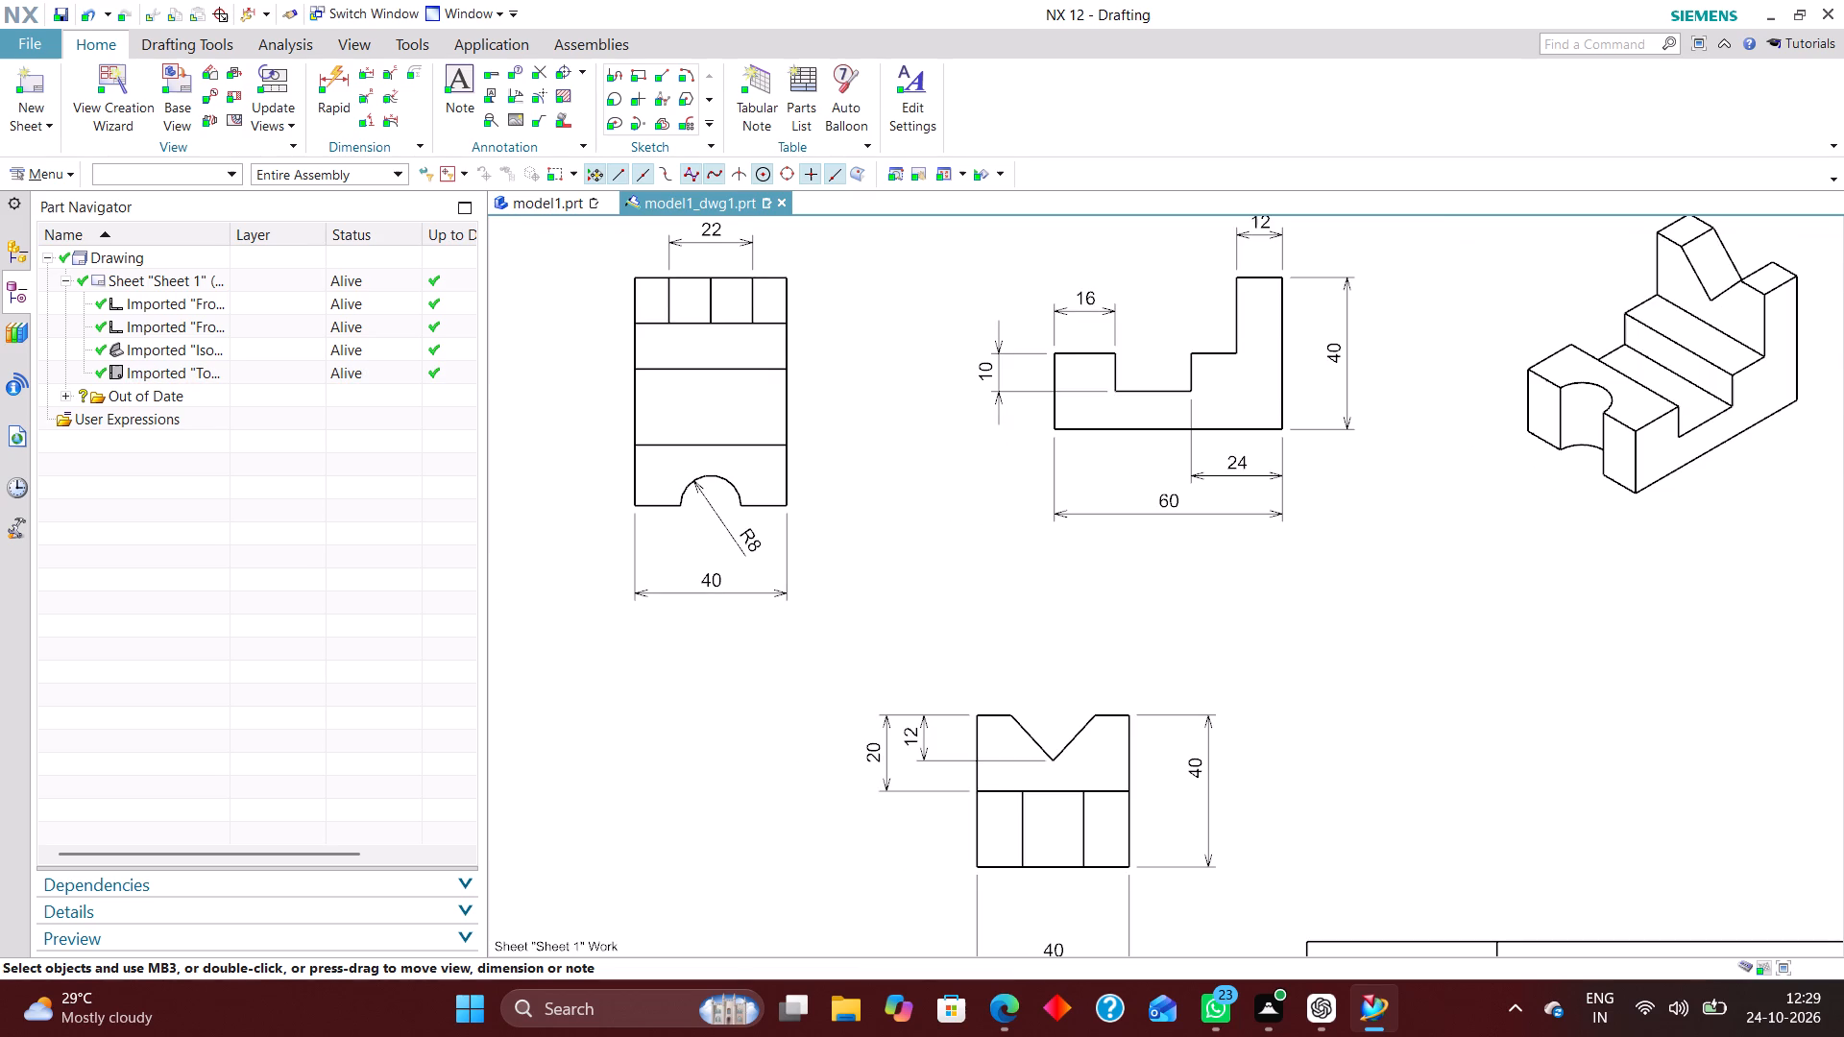
scroll(746, 499, "up", 2)
left_click_drag(752, 573, 728, 570)
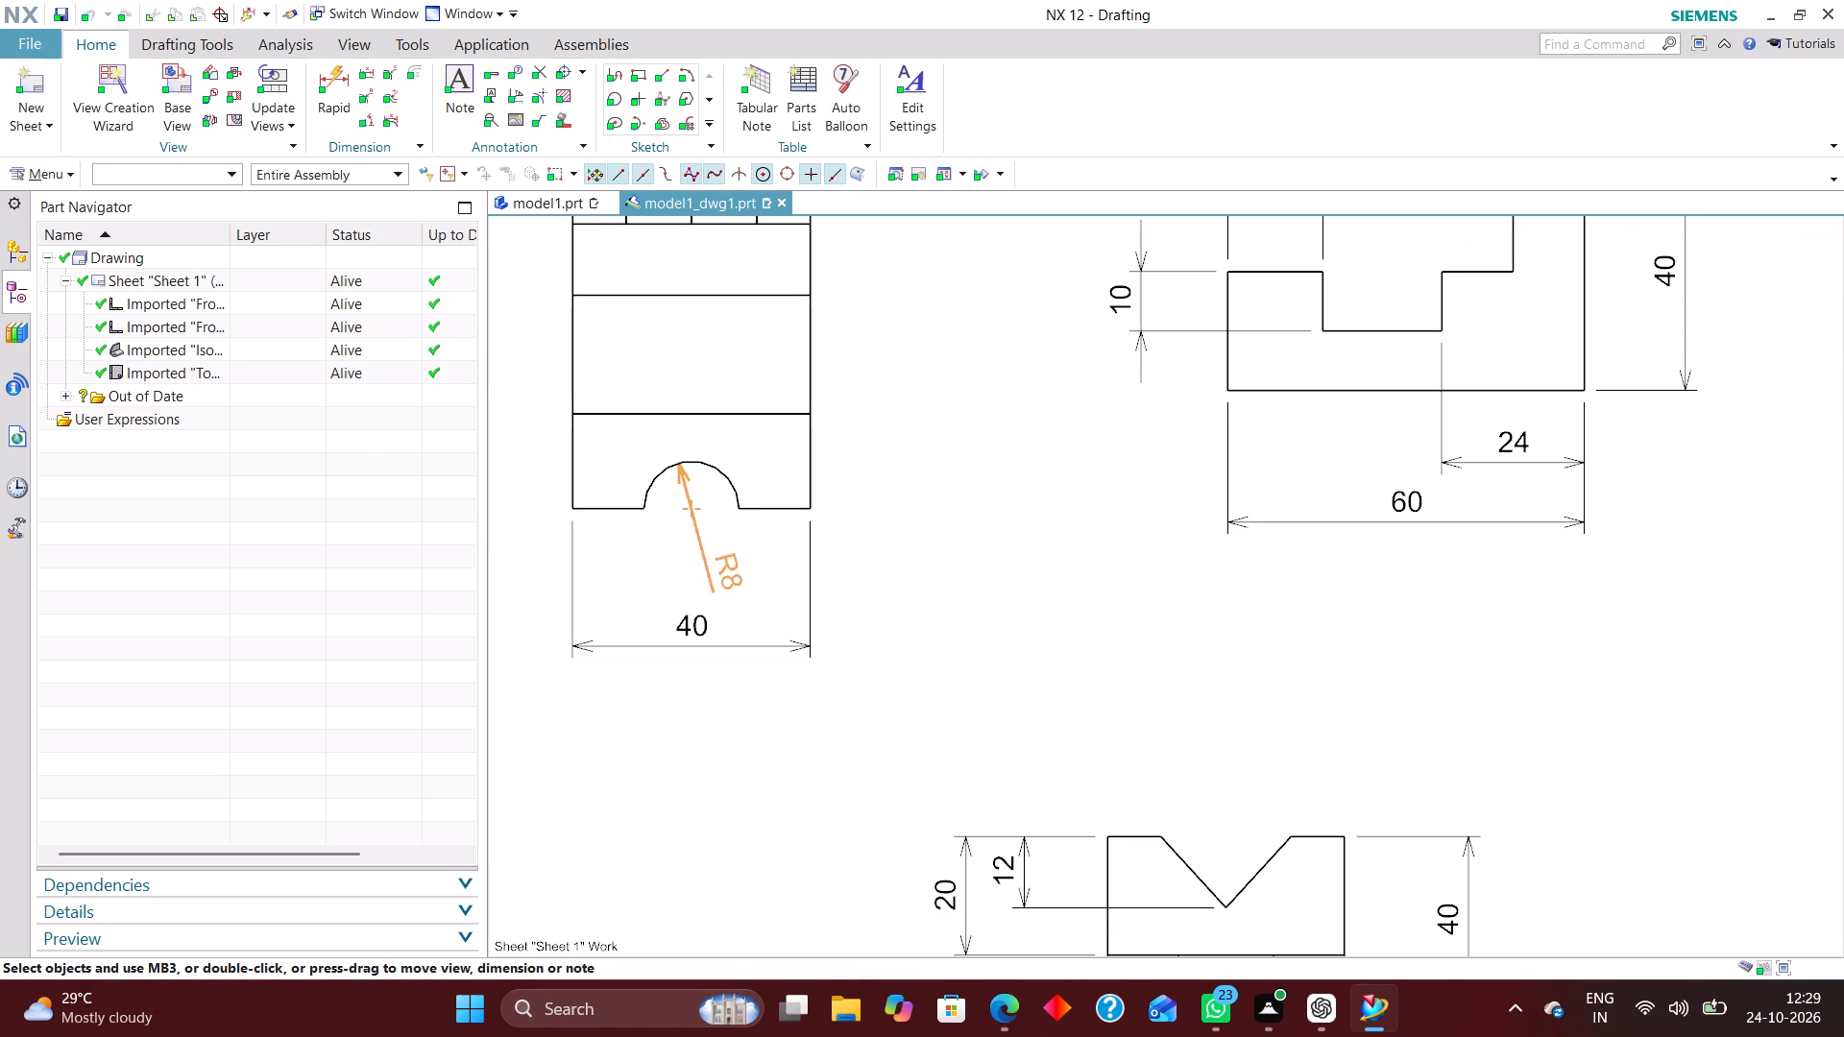
left_click_drag(728, 570, 740, 531)
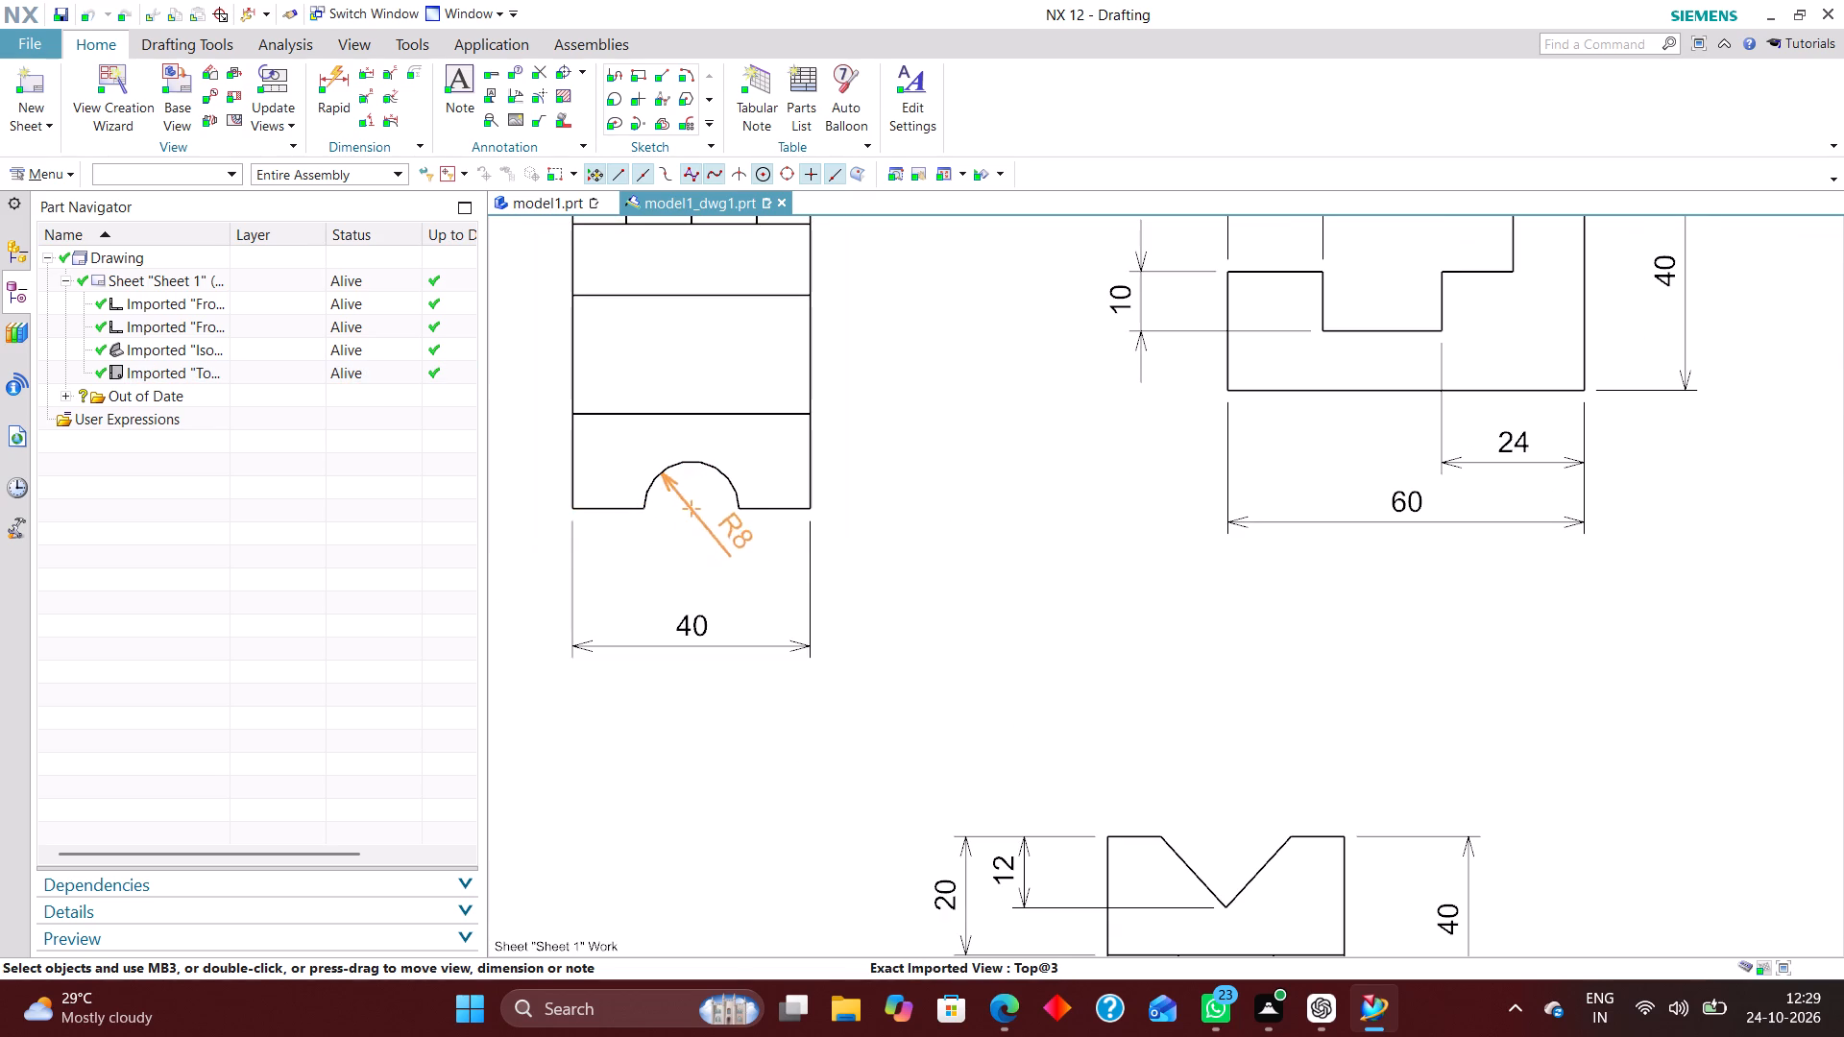
left_click_drag(740, 531, 746, 548)
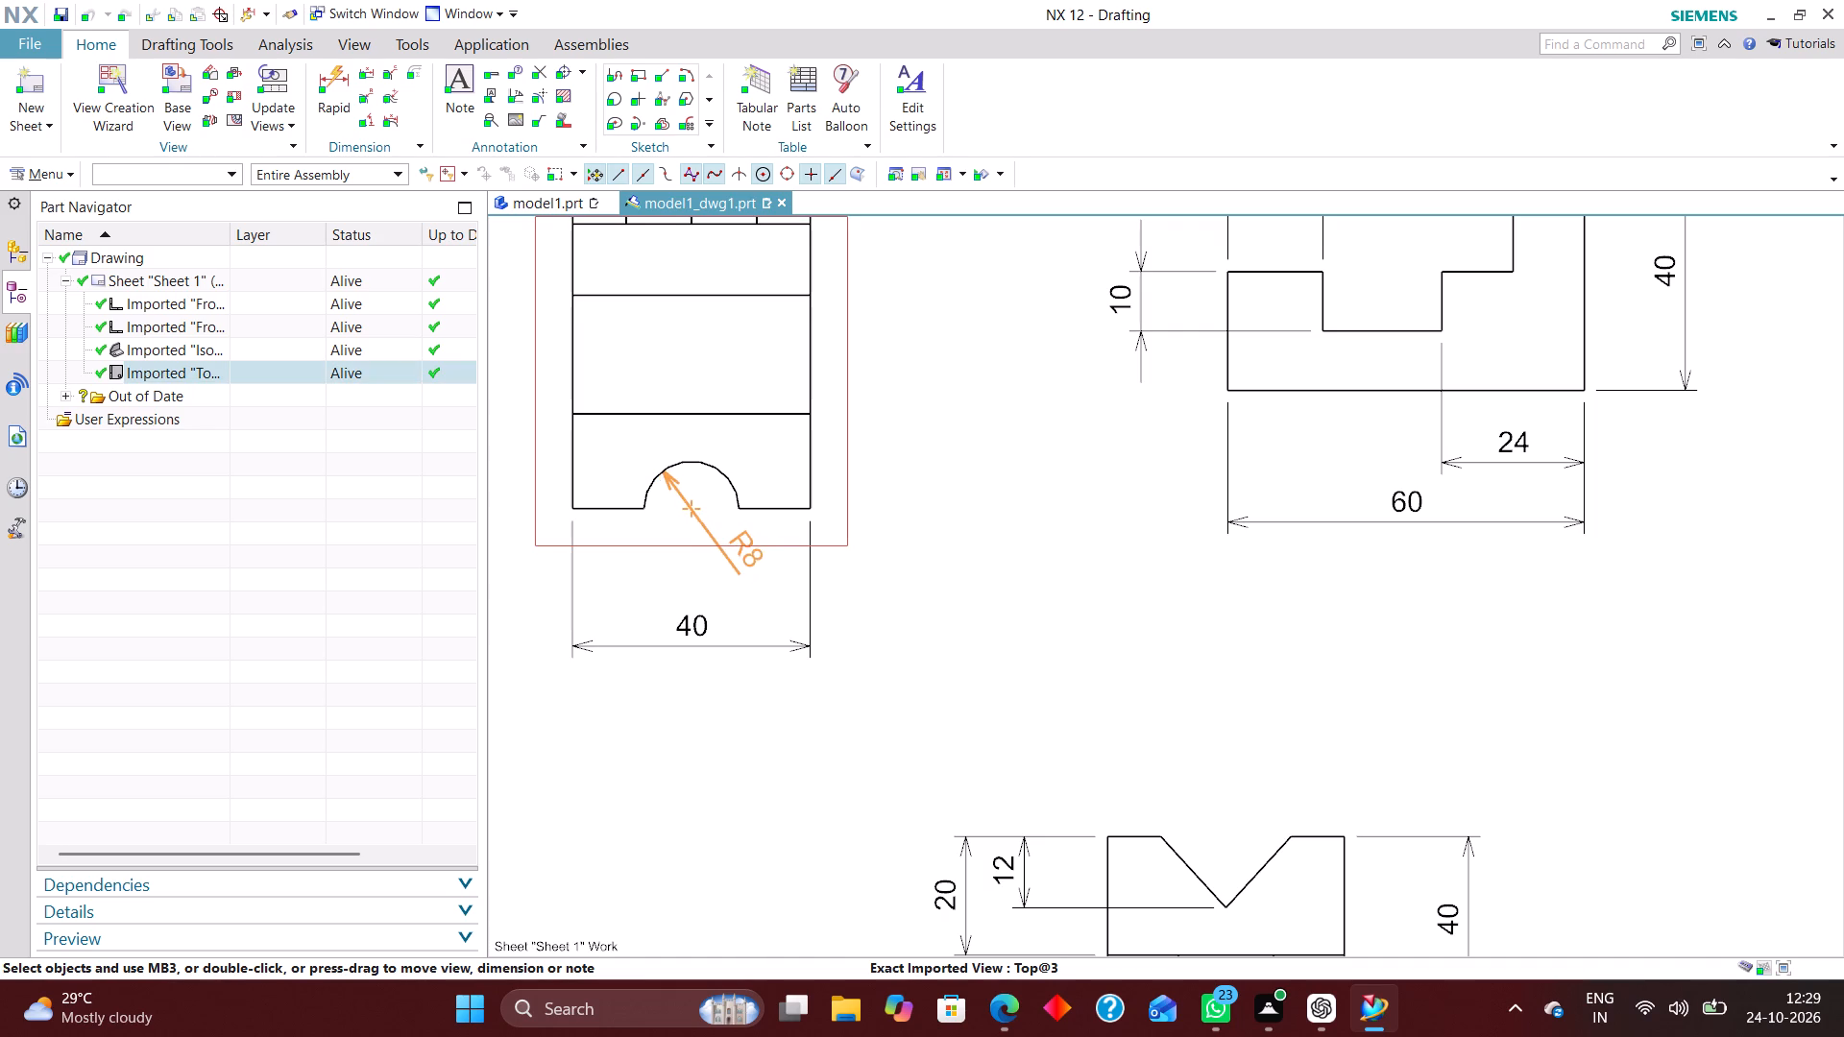
left_click_drag(746, 548, 748, 544)
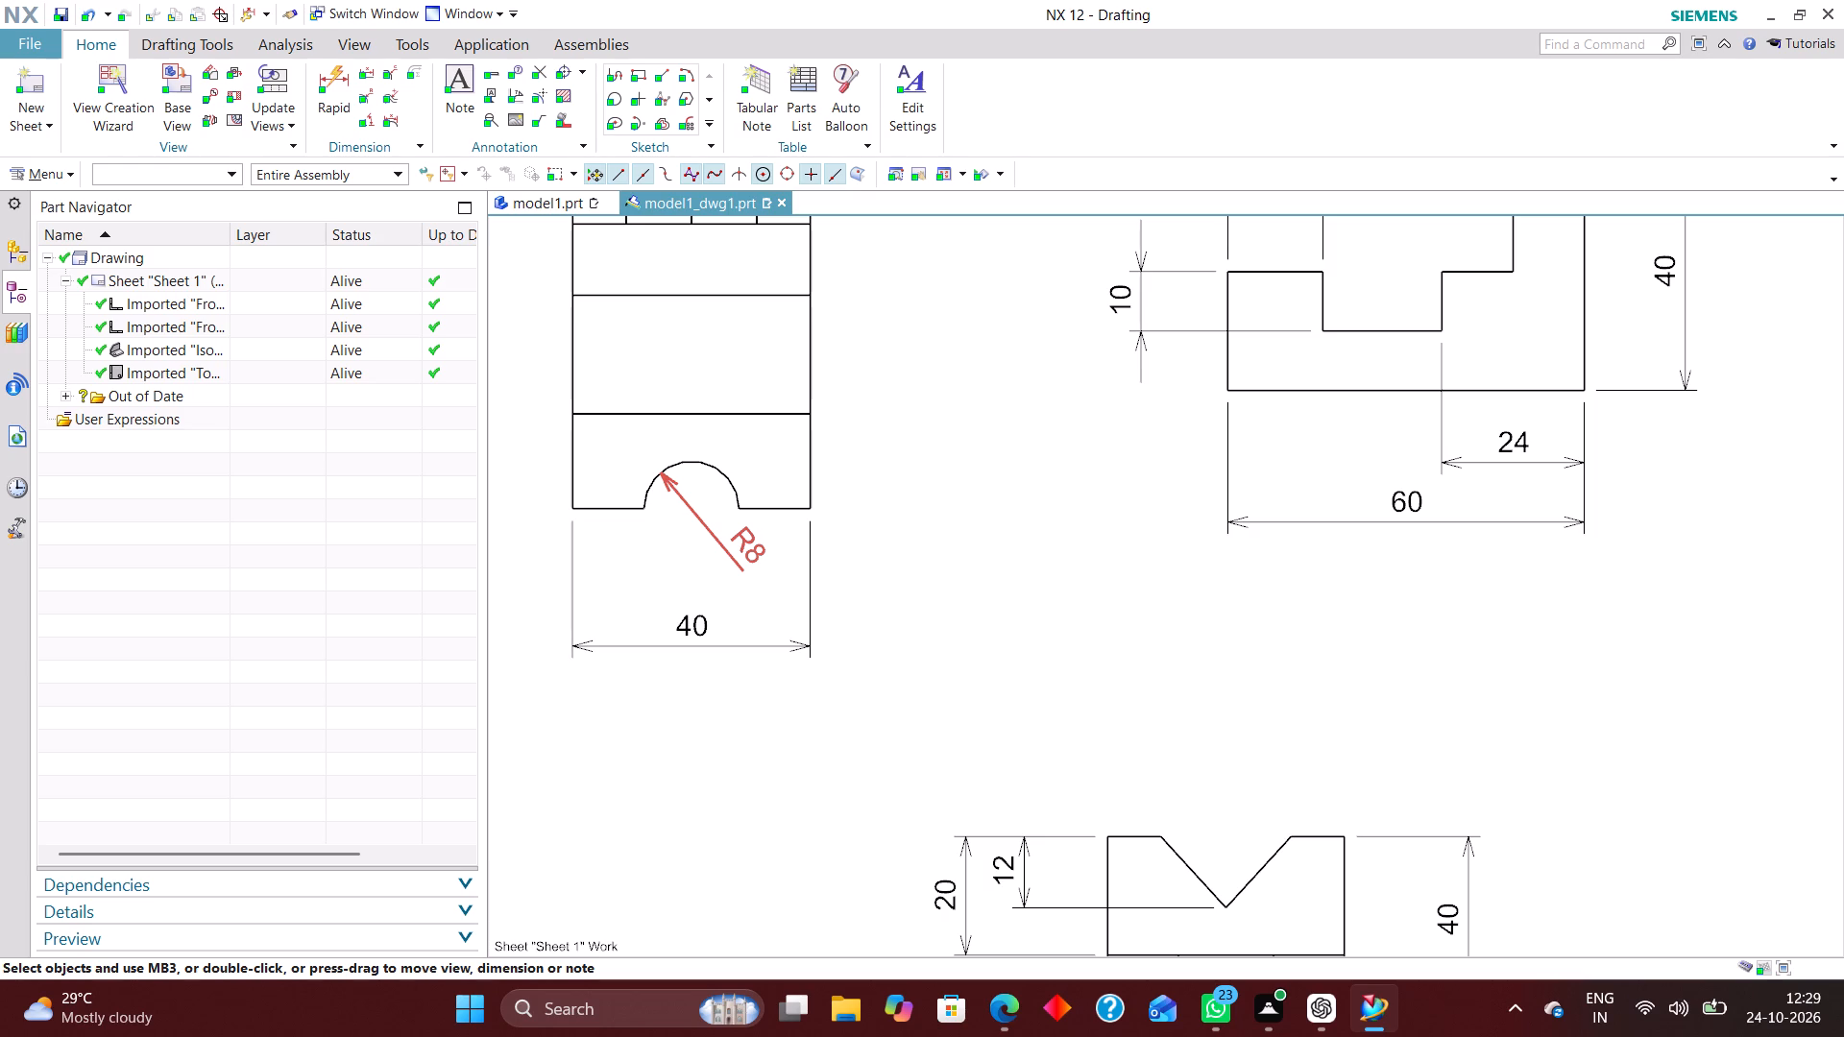
Show a view label below the isometric view, with the view label type set to Name.
scroll(988, 541, "down", 4)
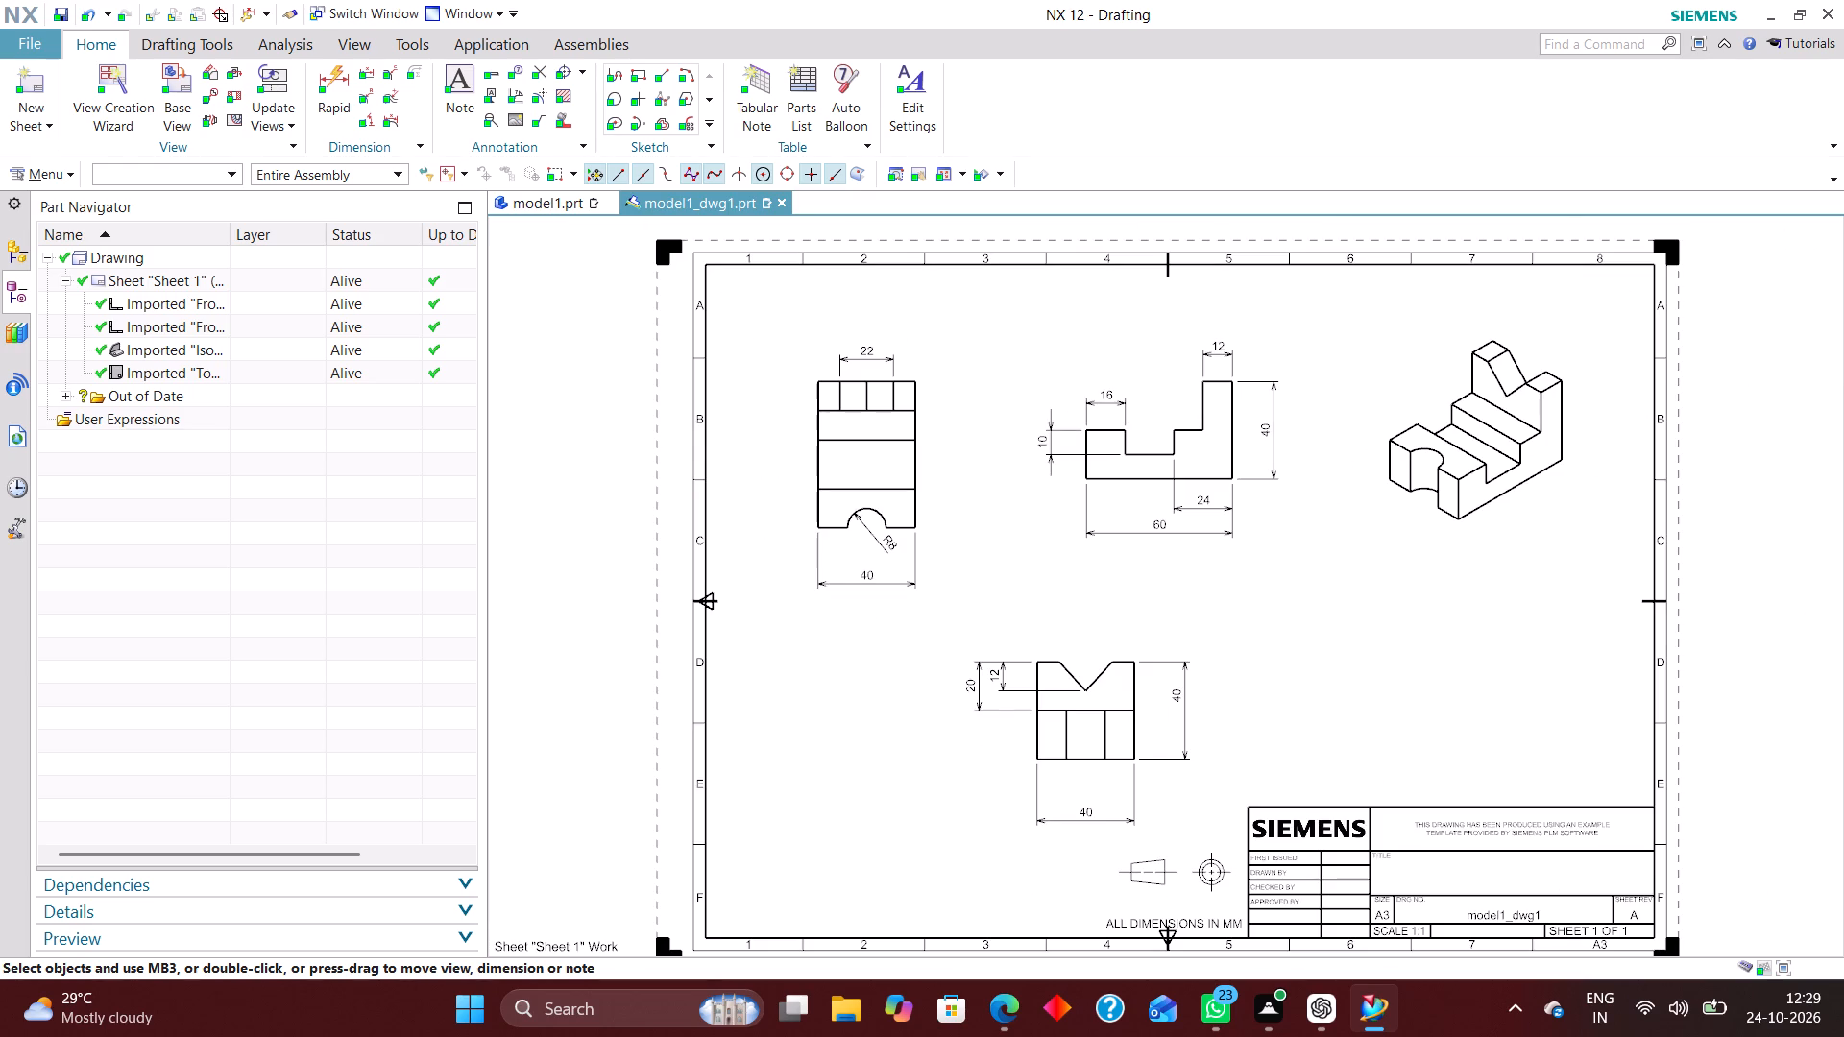
scroll(1140, 443, "up", 2)
scroll(944, 435, "down", 2)
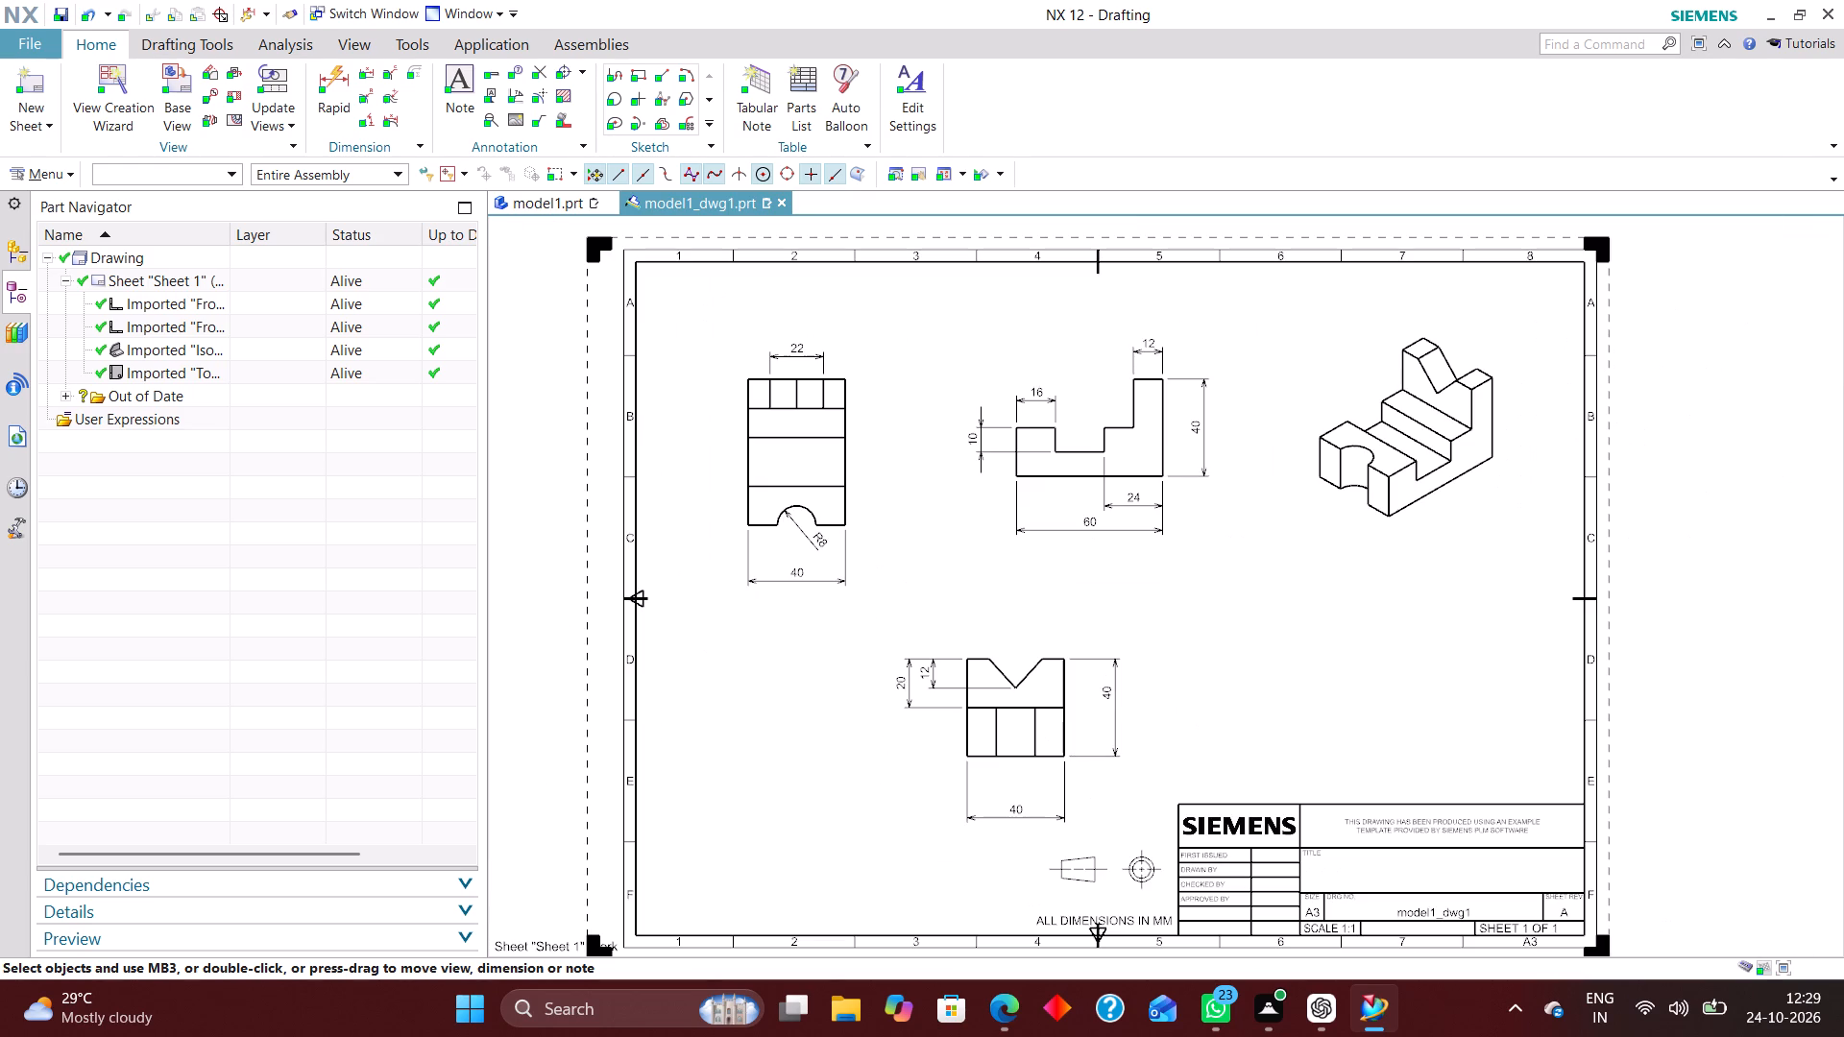
right_click_drag(1263, 555, 1126, 639)
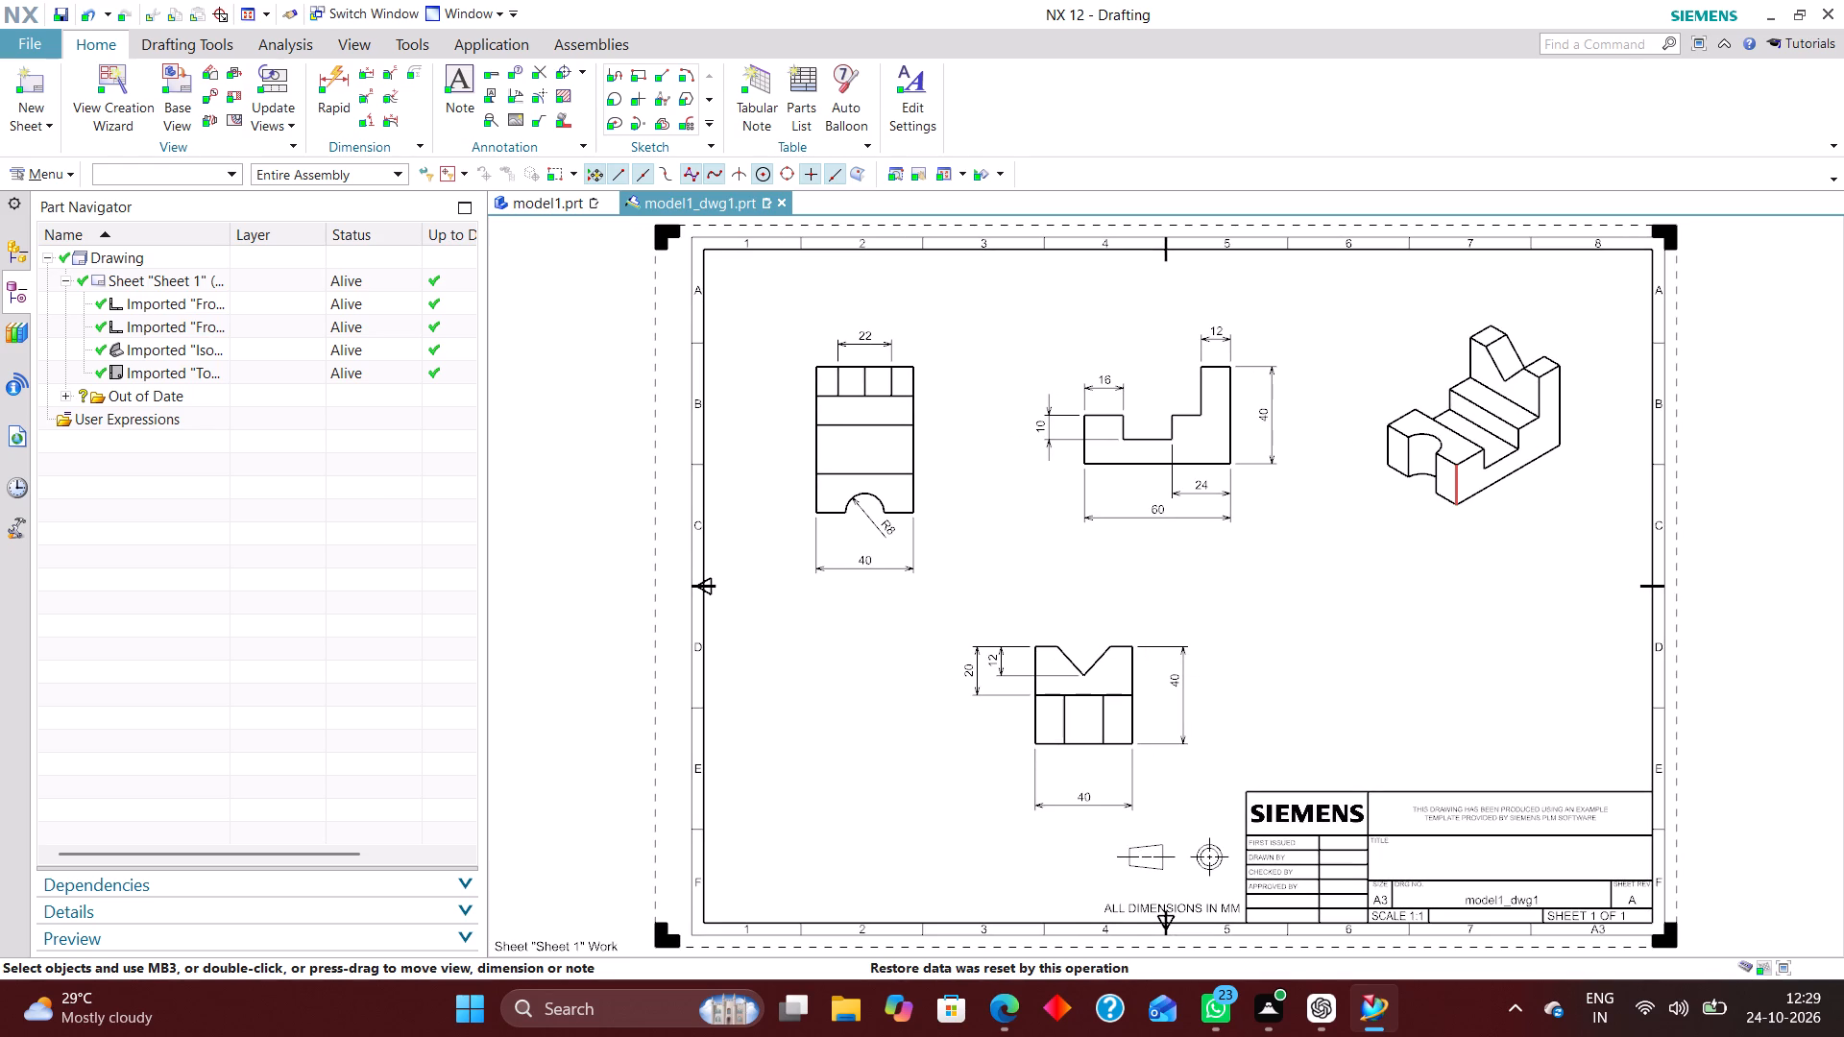
right_click(1504, 516)
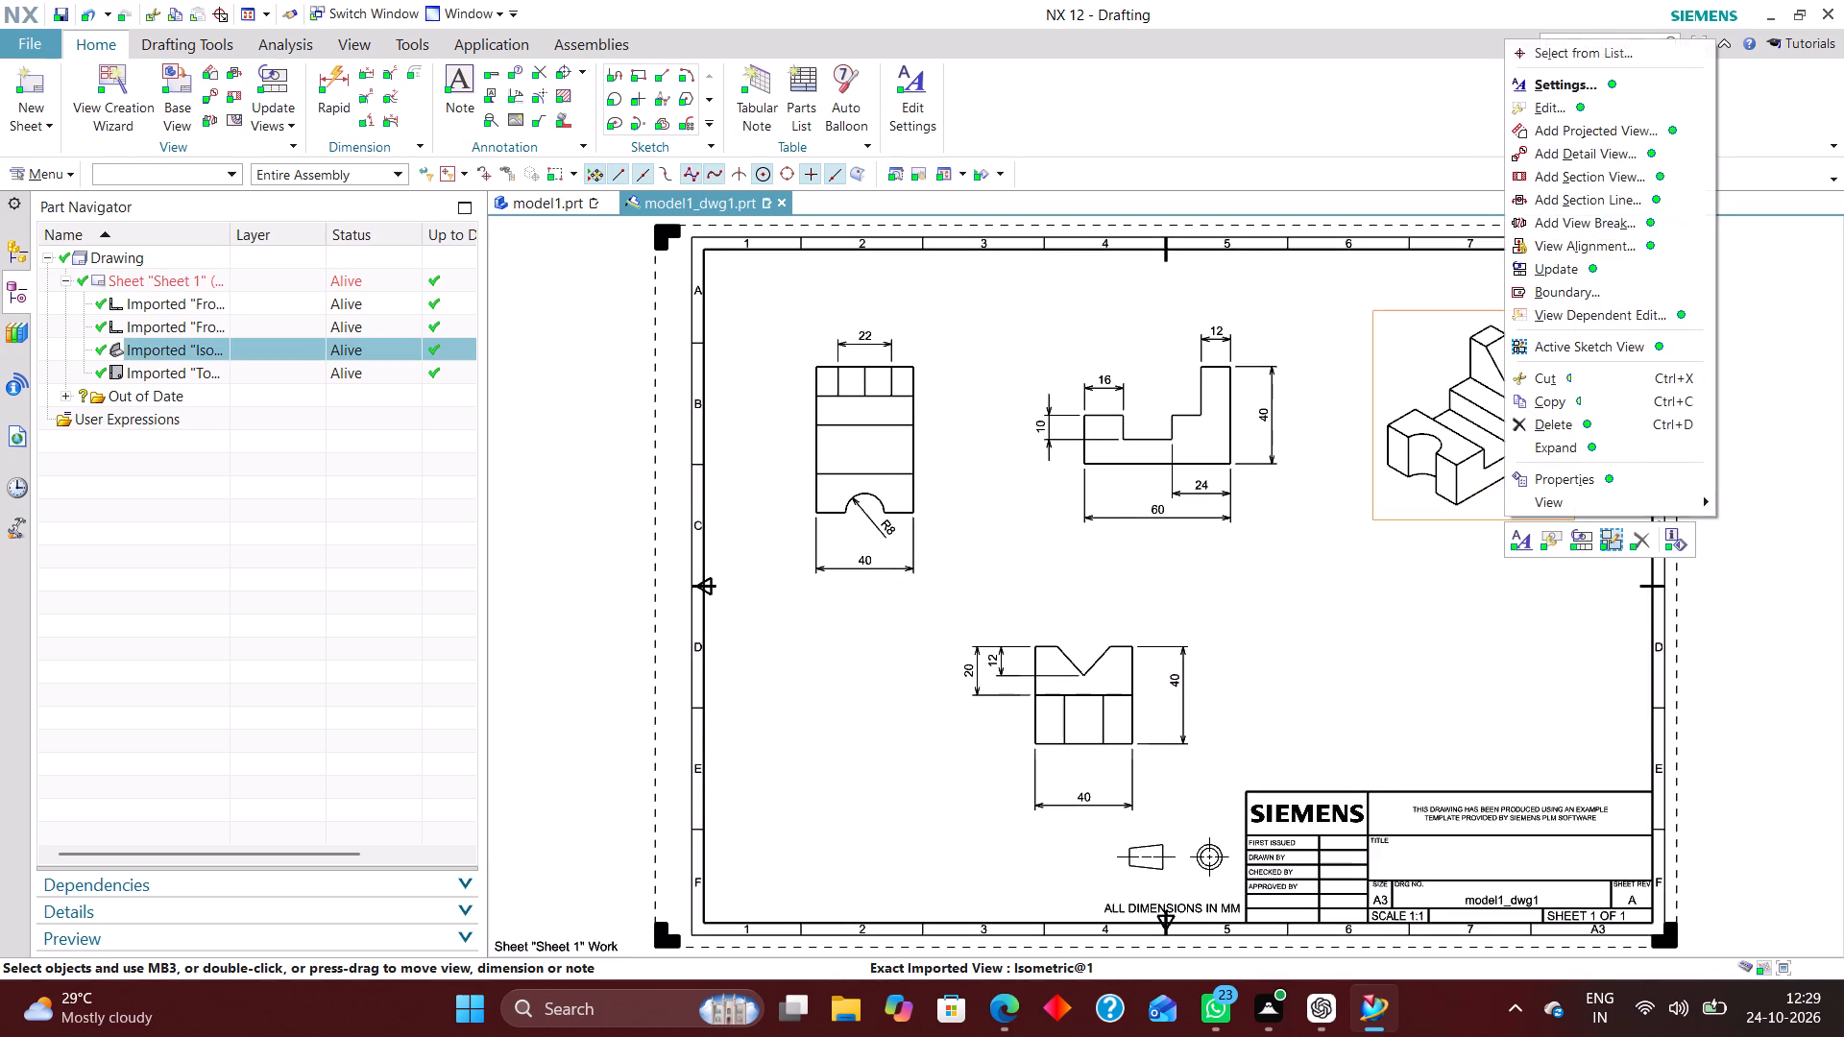
left_click(1579, 85)
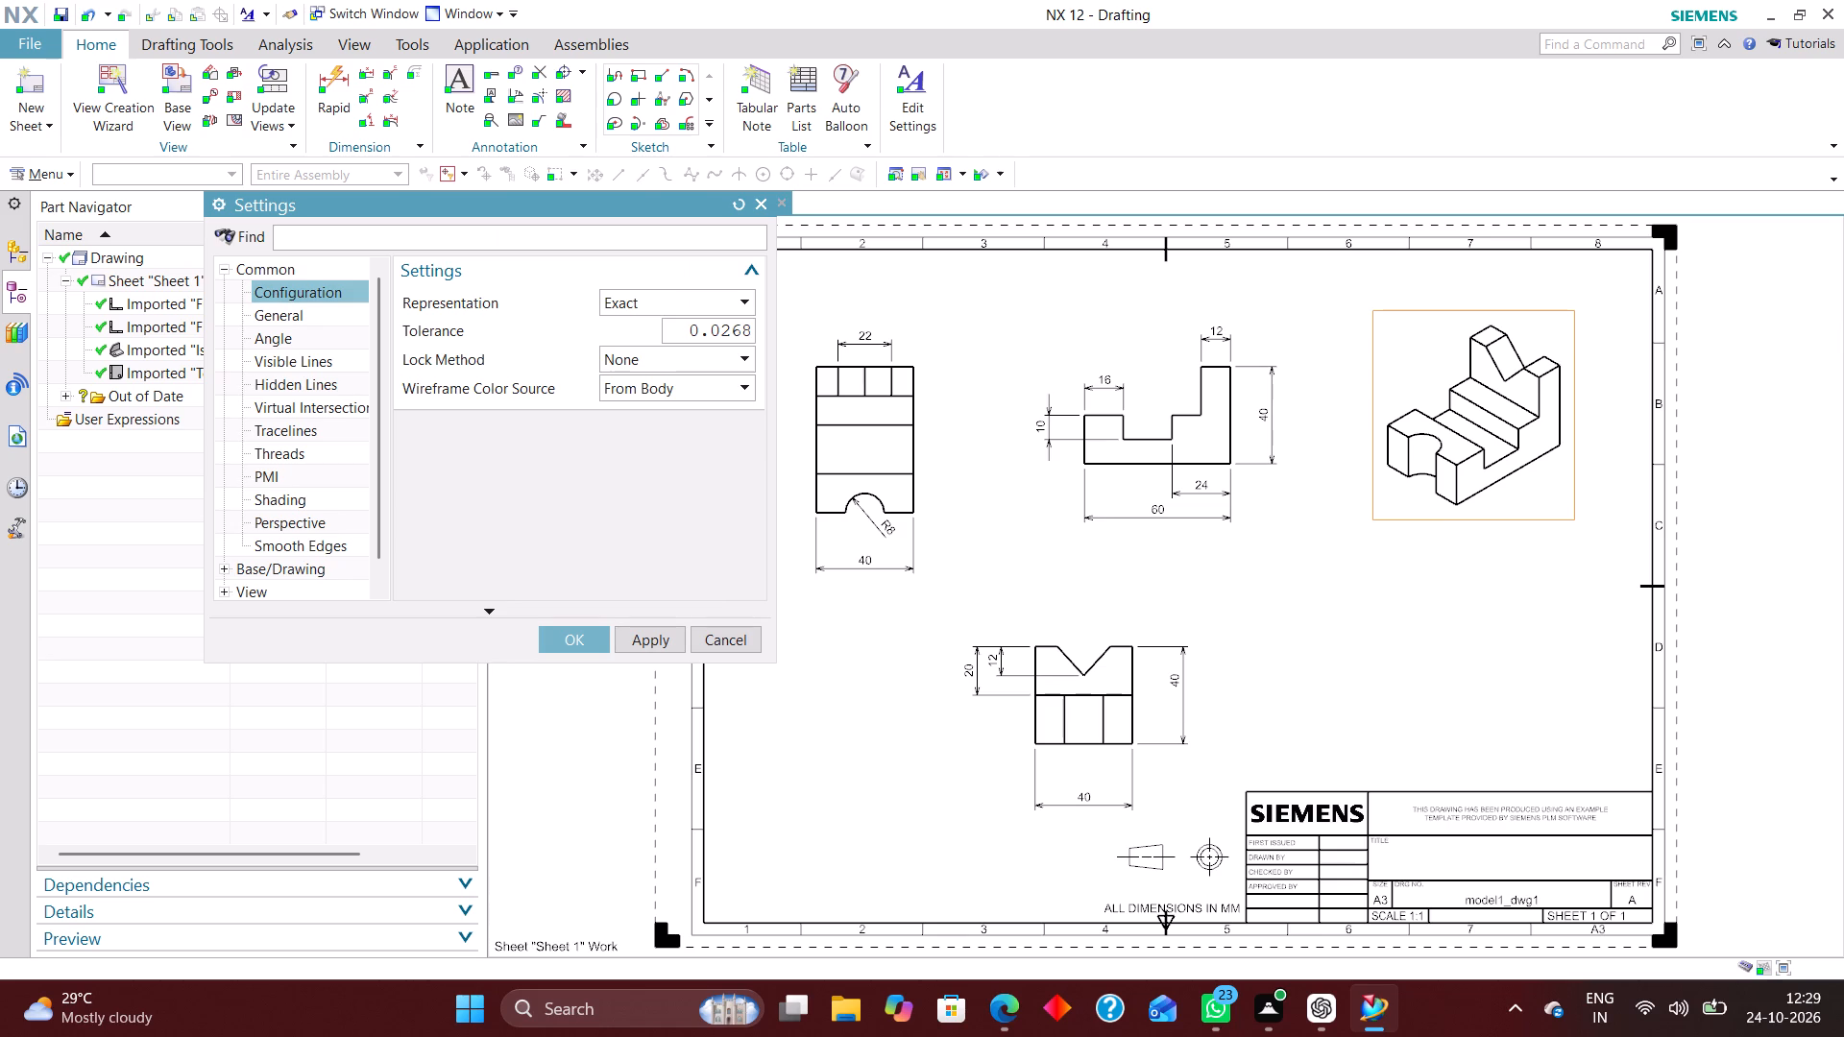
scroll(258, 486, "down", 5)
left_click(296, 541)
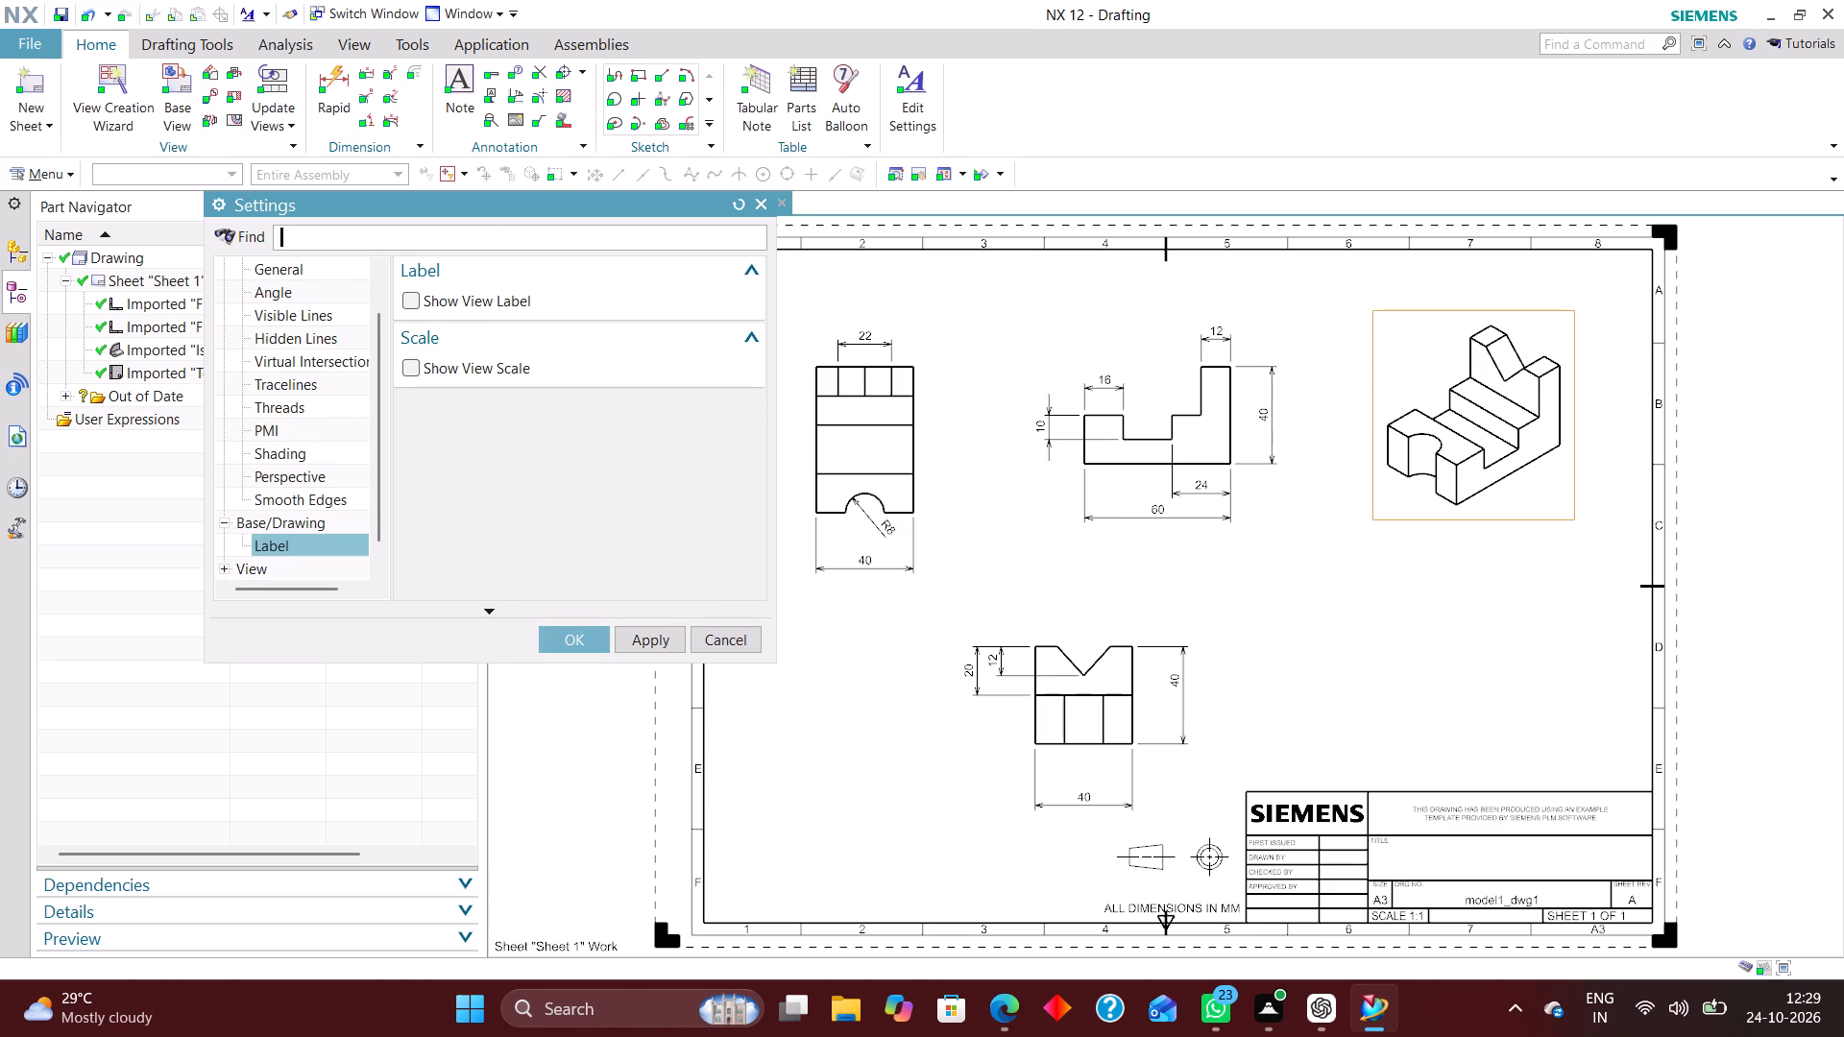
left_click(518, 297)
left_click(644, 402)
left_click(641, 420)
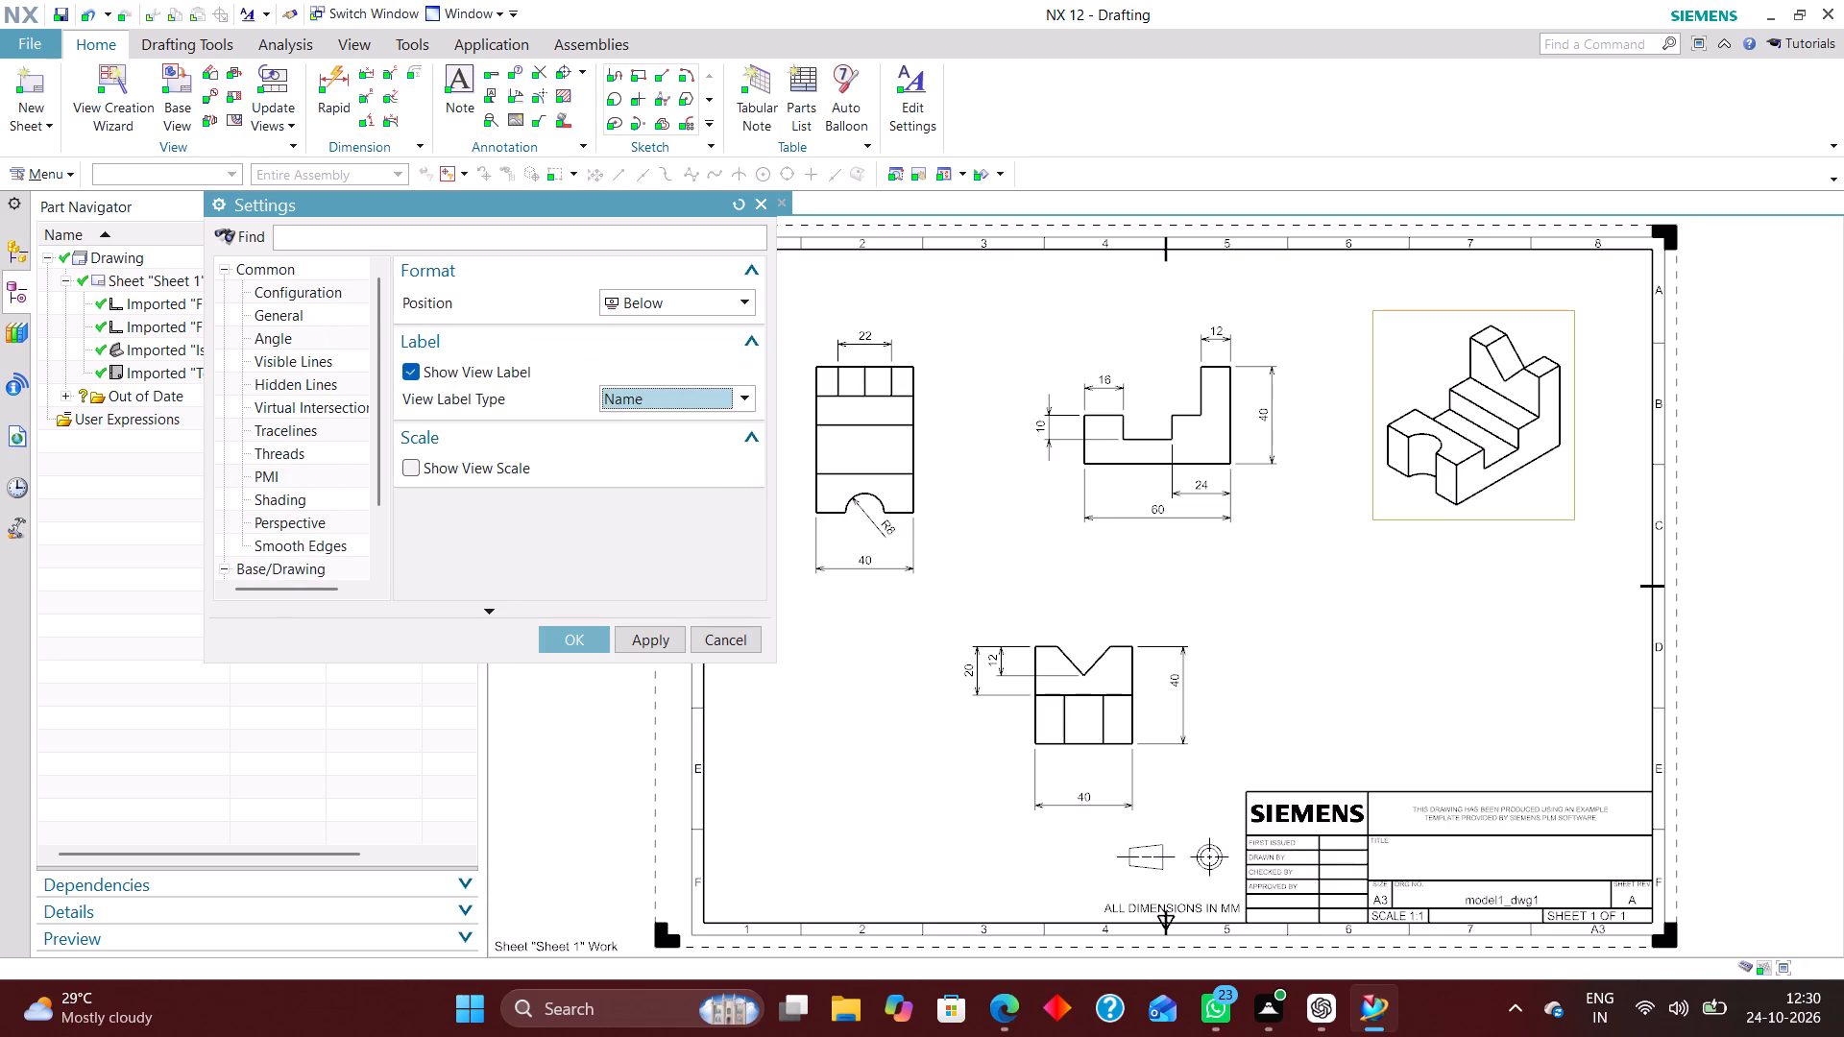
left_click(576, 635)
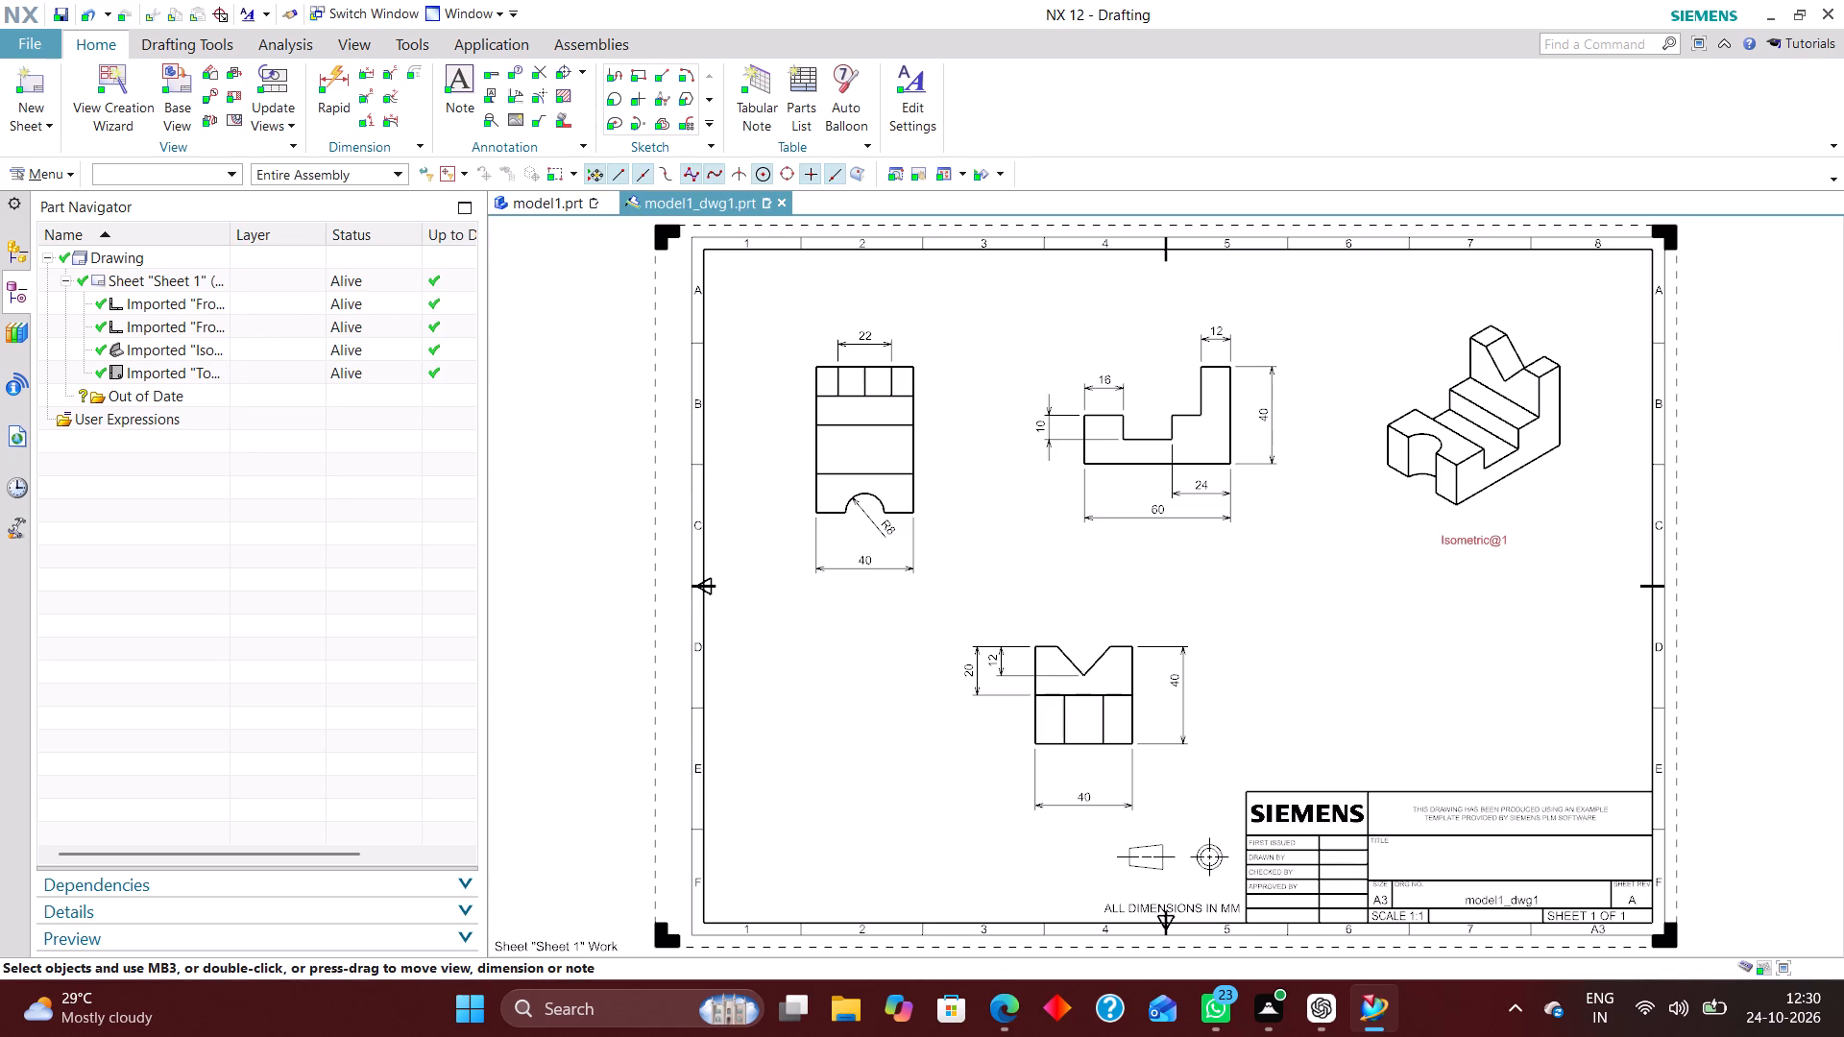
Show a view label of type Name below the front view and place it beneath the overall length dimension.
right_click(1254, 484)
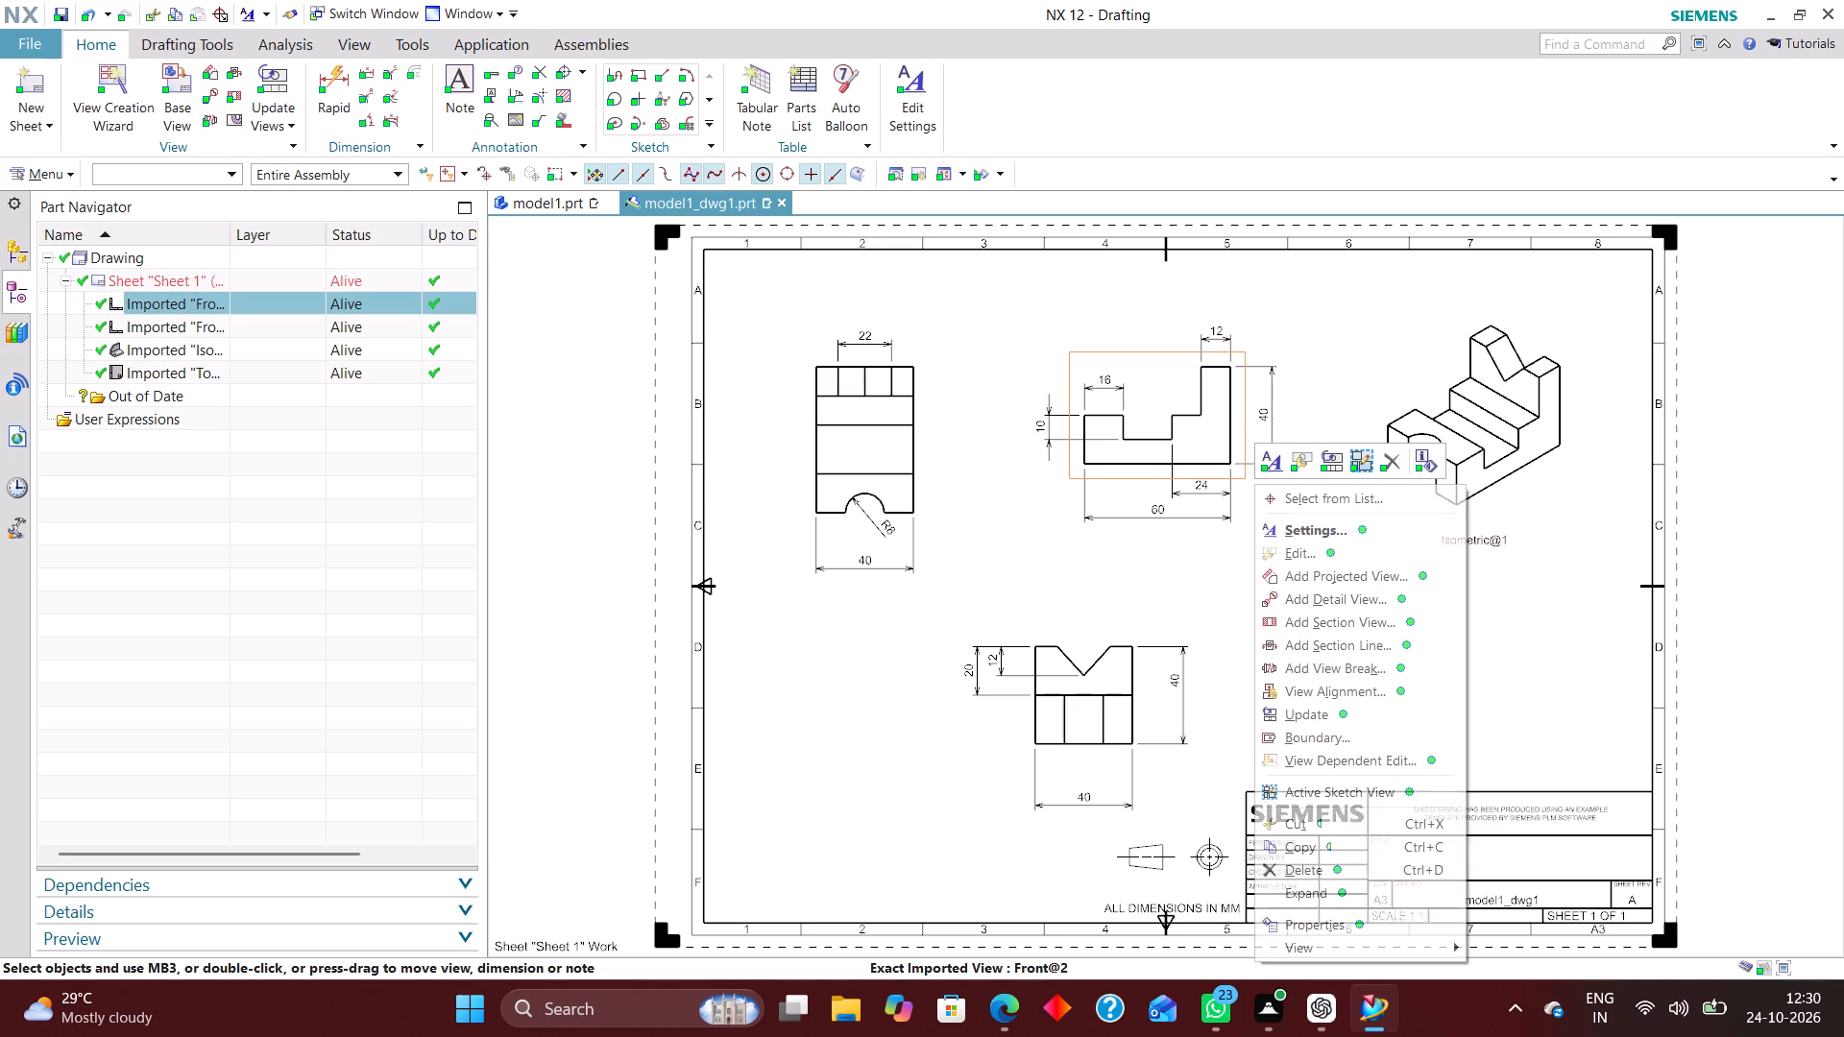
left_click(1313, 534)
left_click(452, 298)
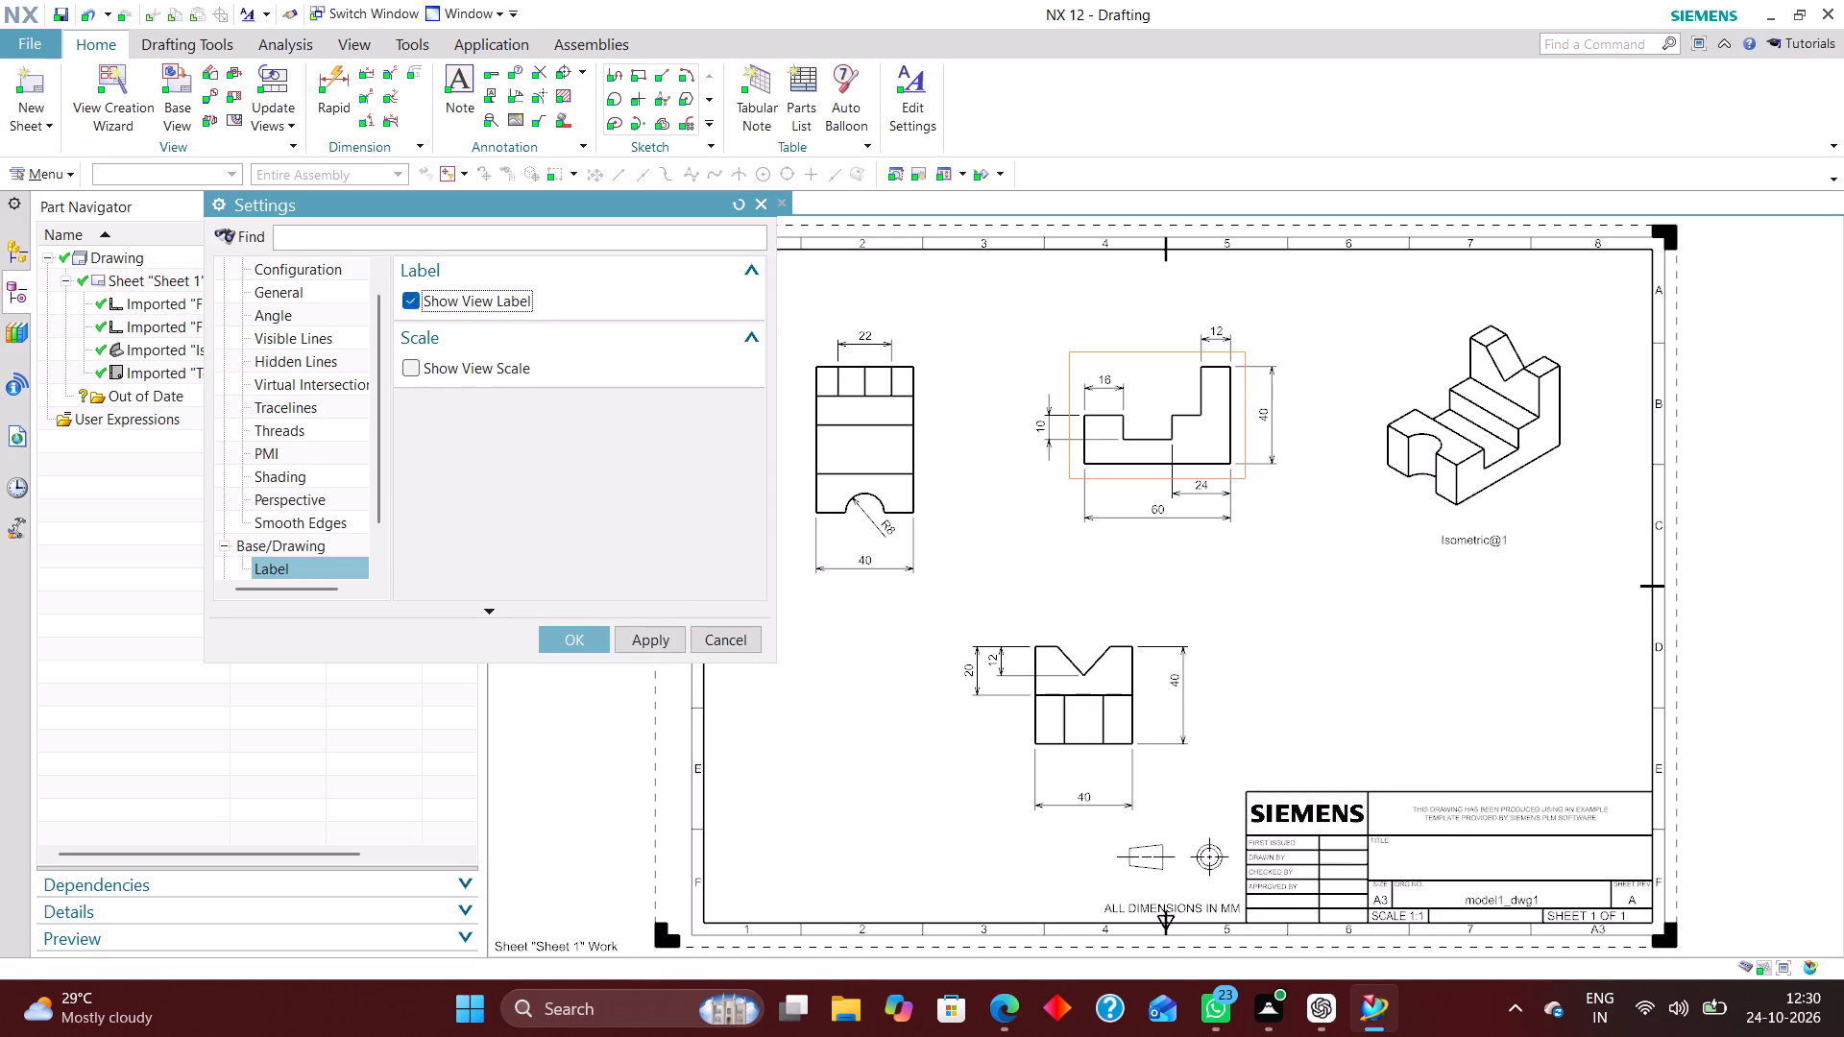
left_click(647, 397)
left_click(648, 419)
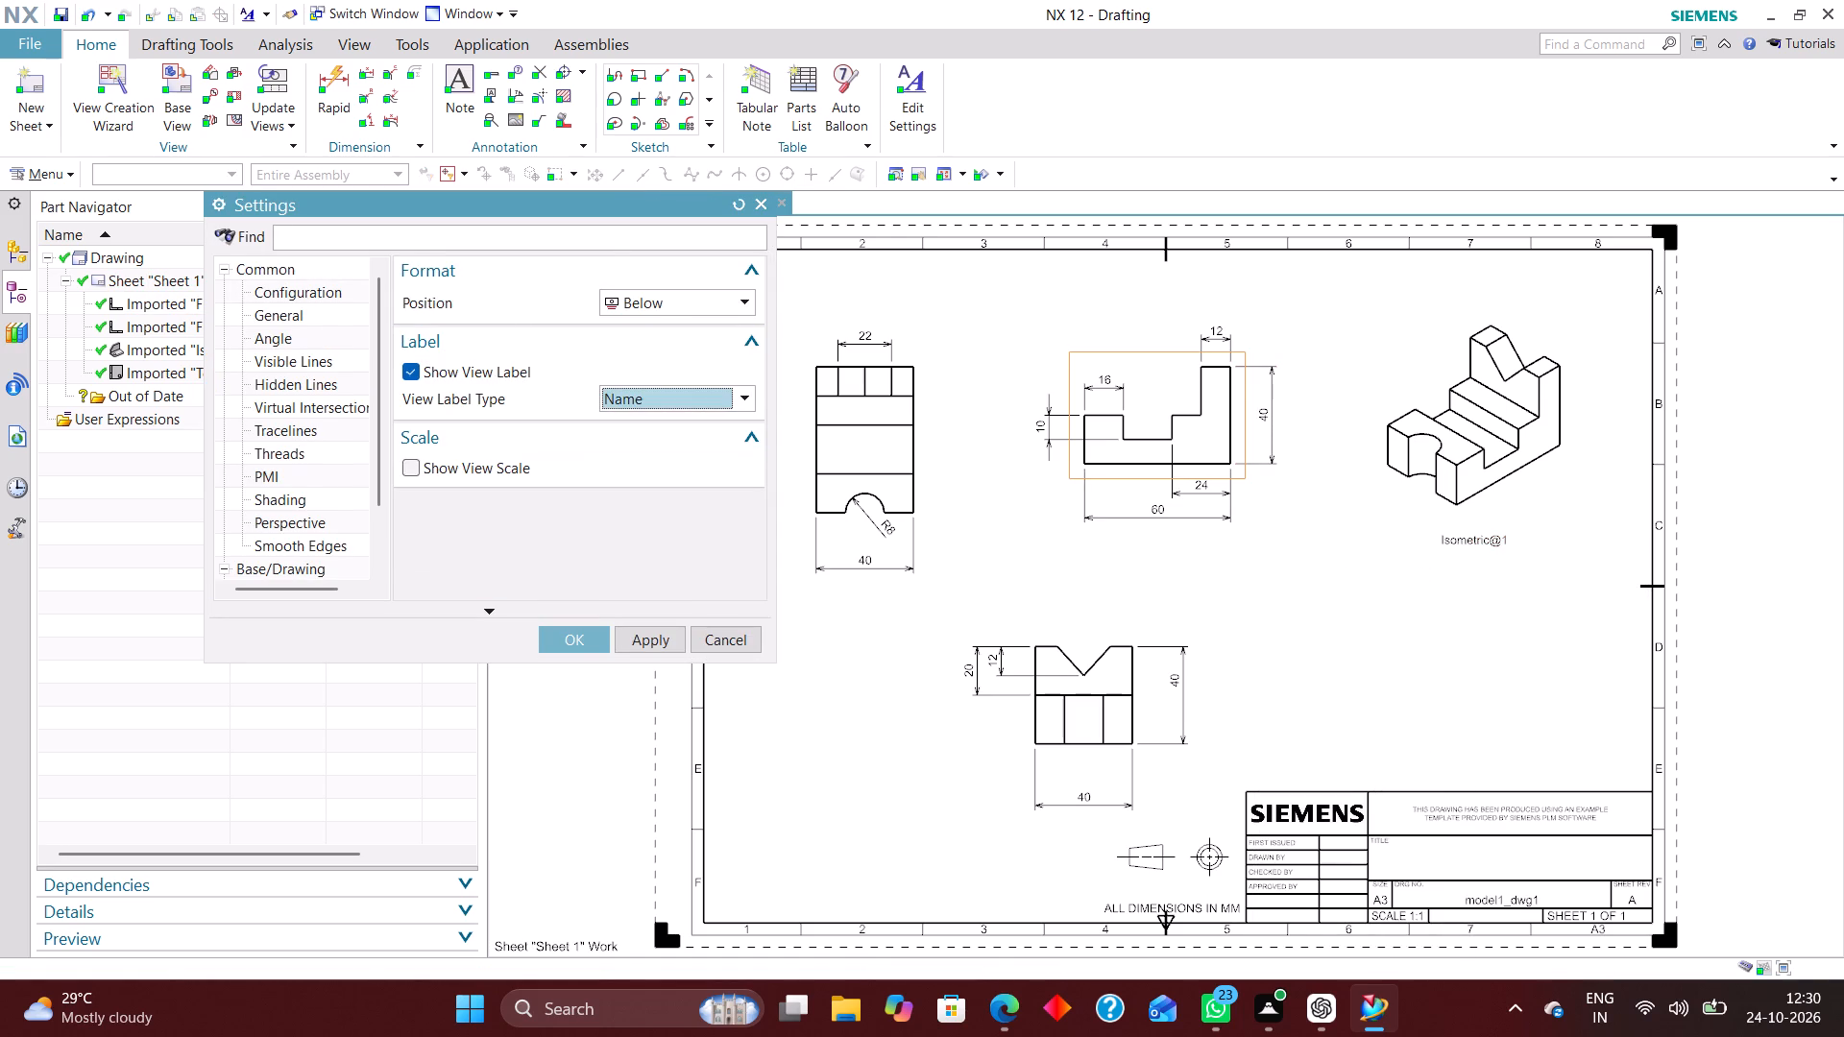
left_click(571, 639)
left_click_drag(1137, 494, 1163, 543)
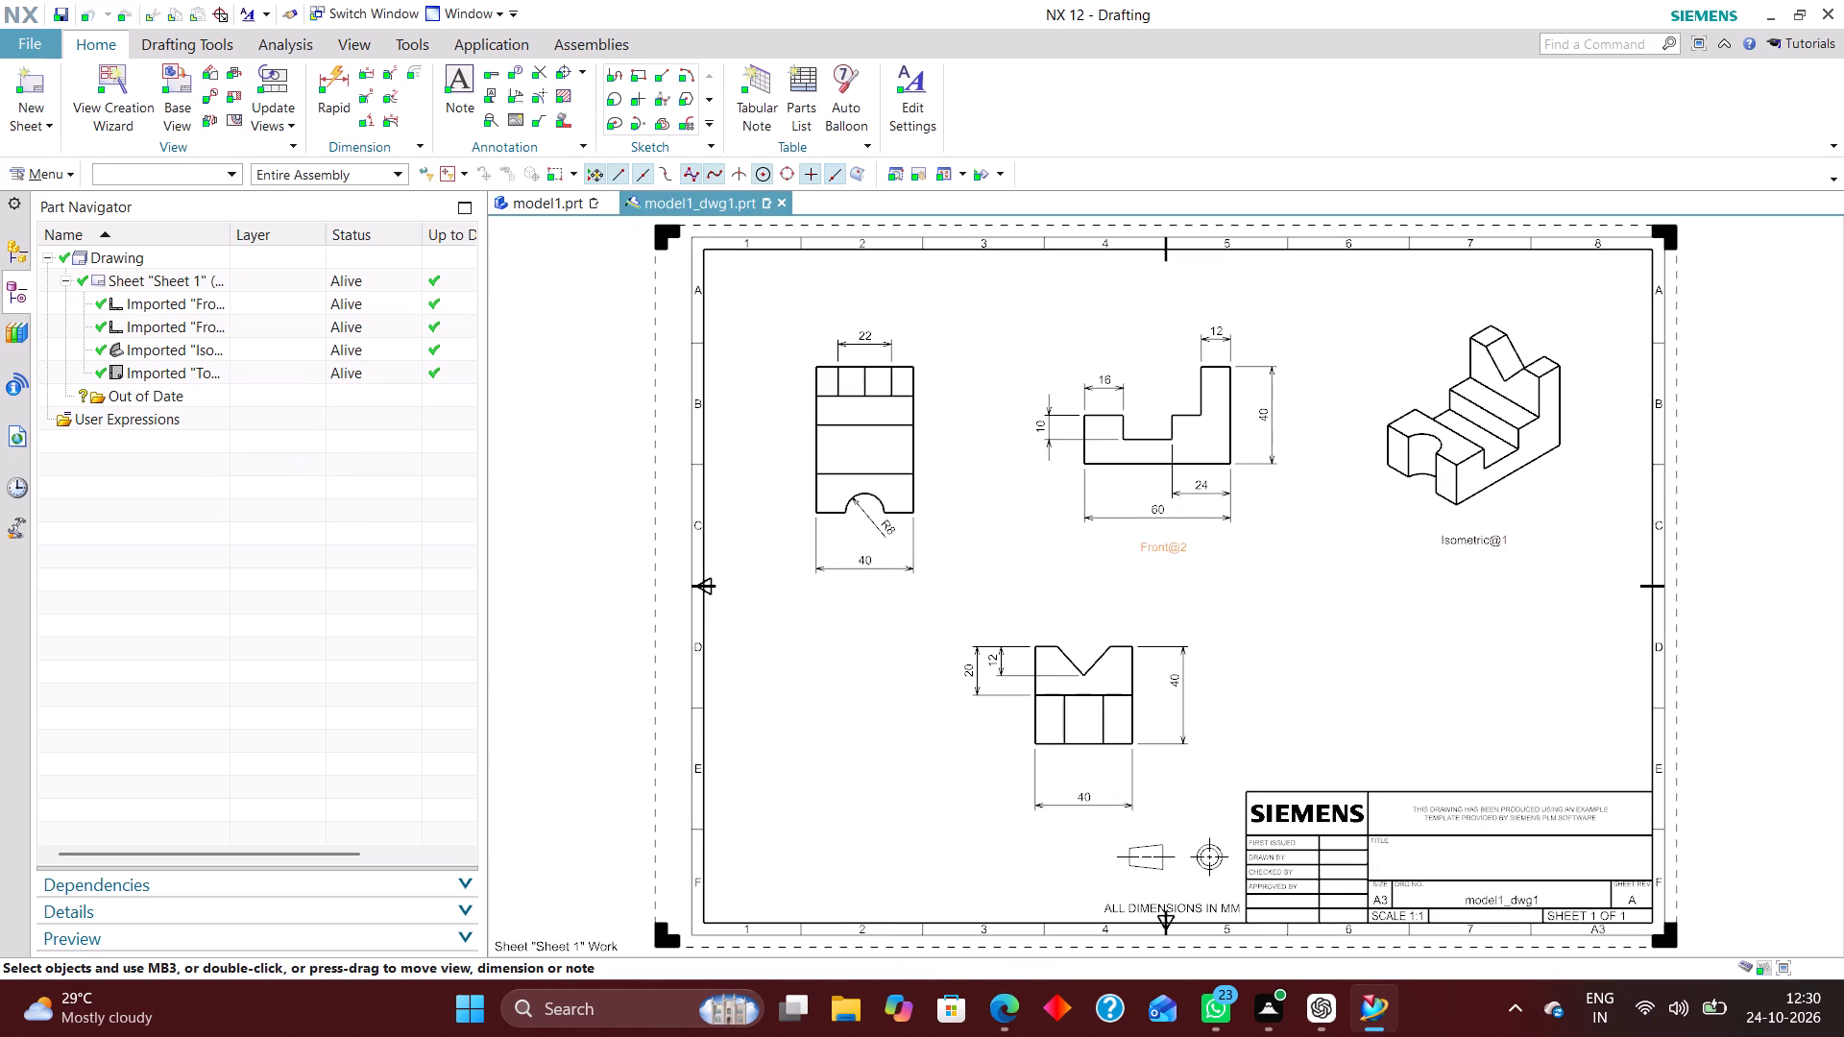
left_click_drag(1163, 543, 1165, 536)
Show a view label of type Name below the top view and move it beneath the overall width dimension.
right_click(923, 506)
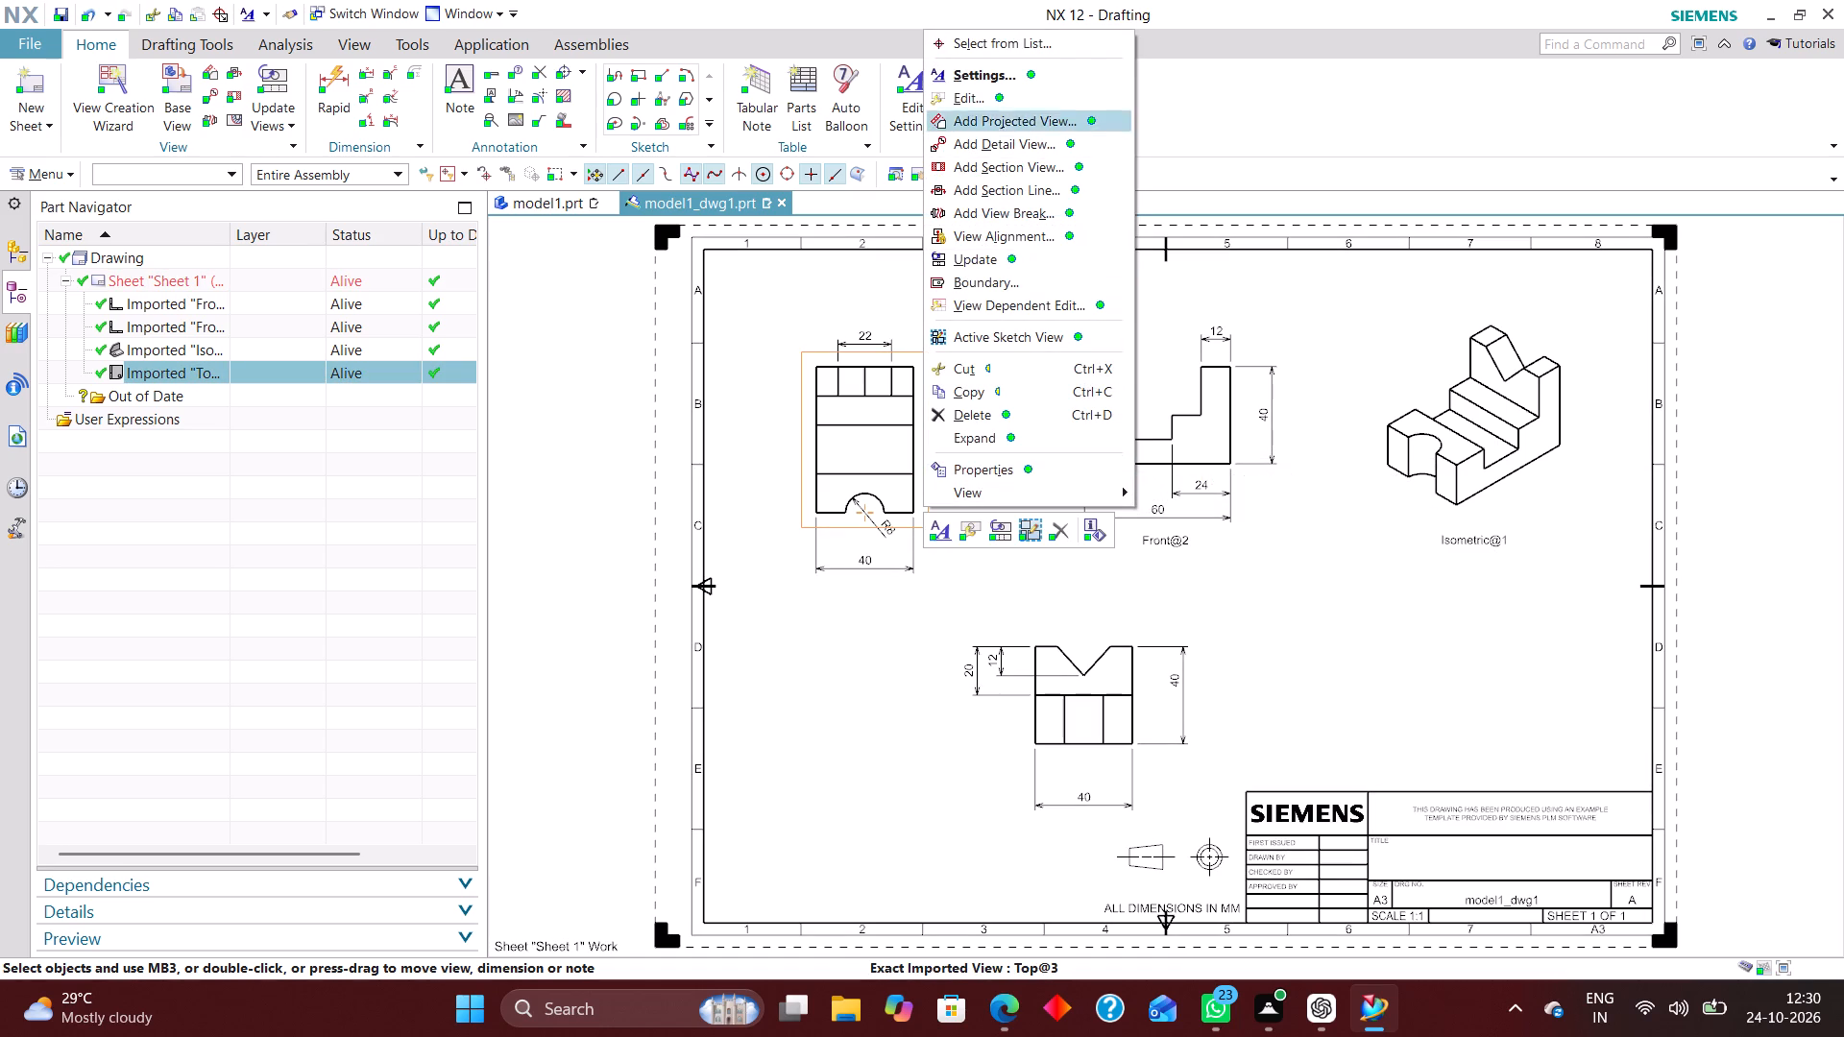
left_click(1029, 82)
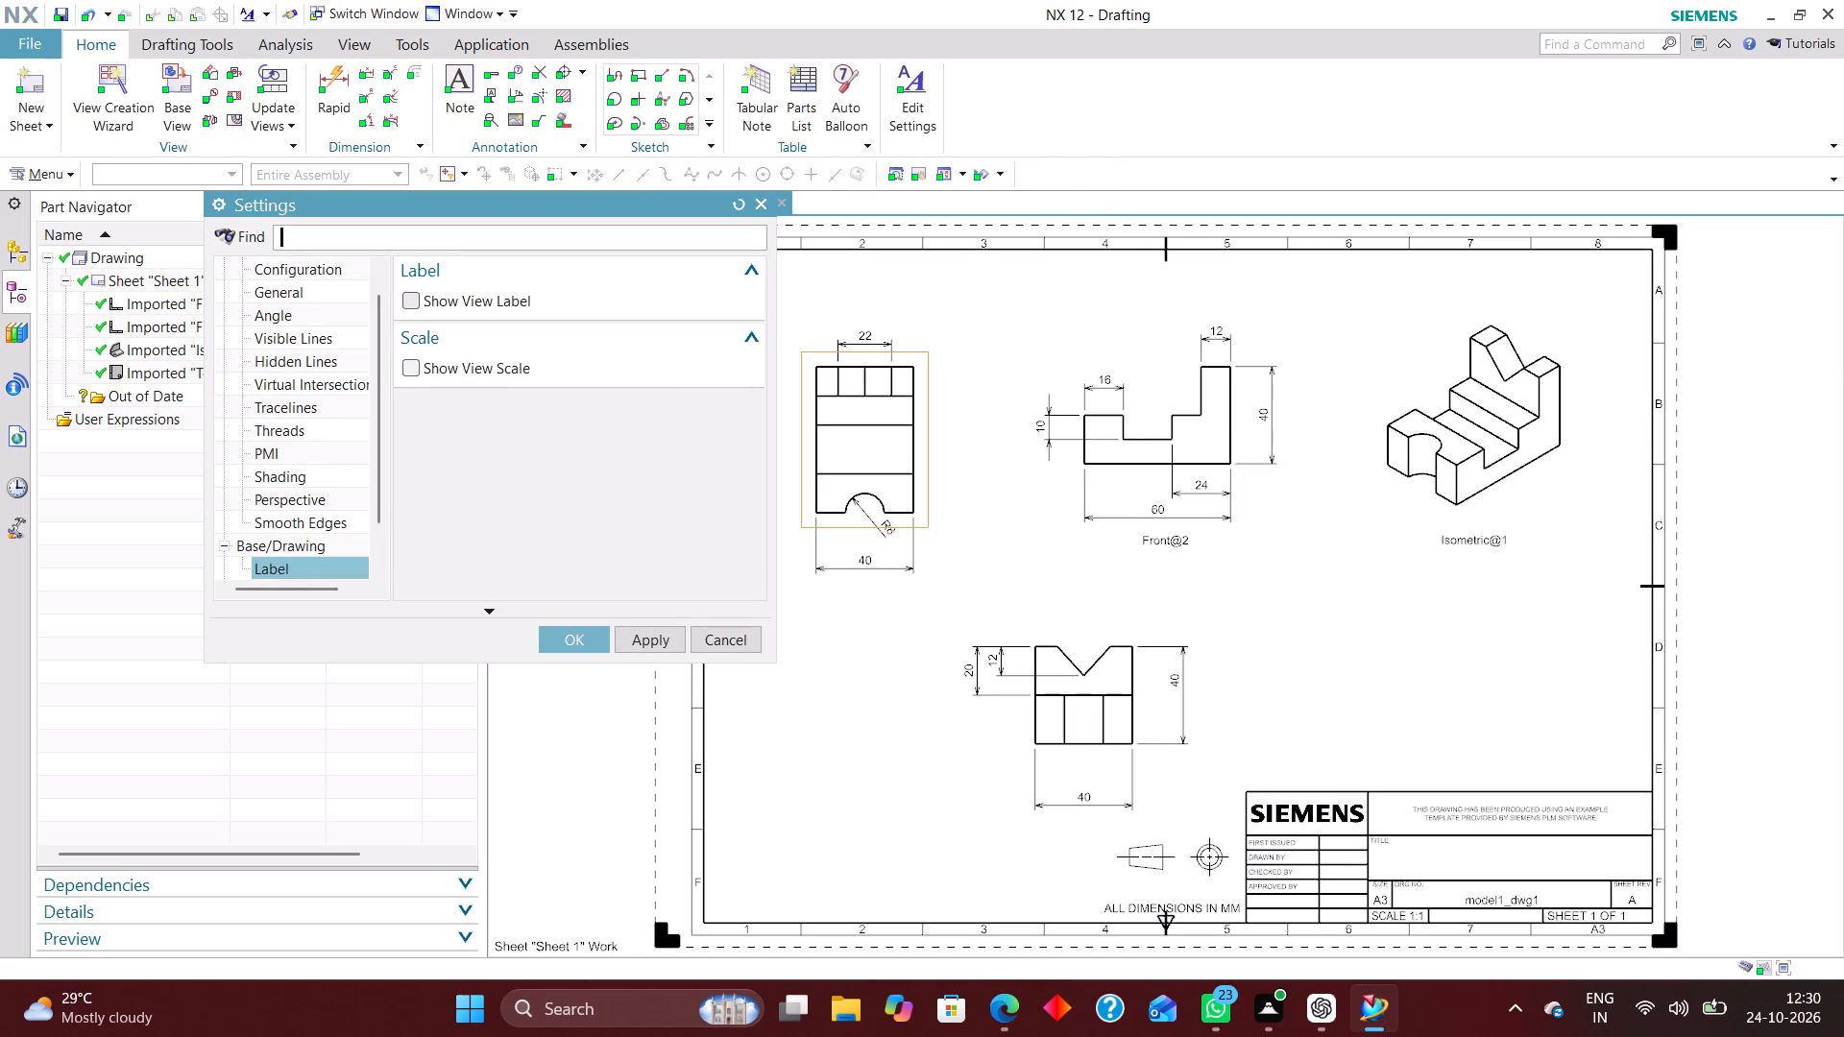
left_click(455, 295)
left_click(667, 393)
left_click(658, 408)
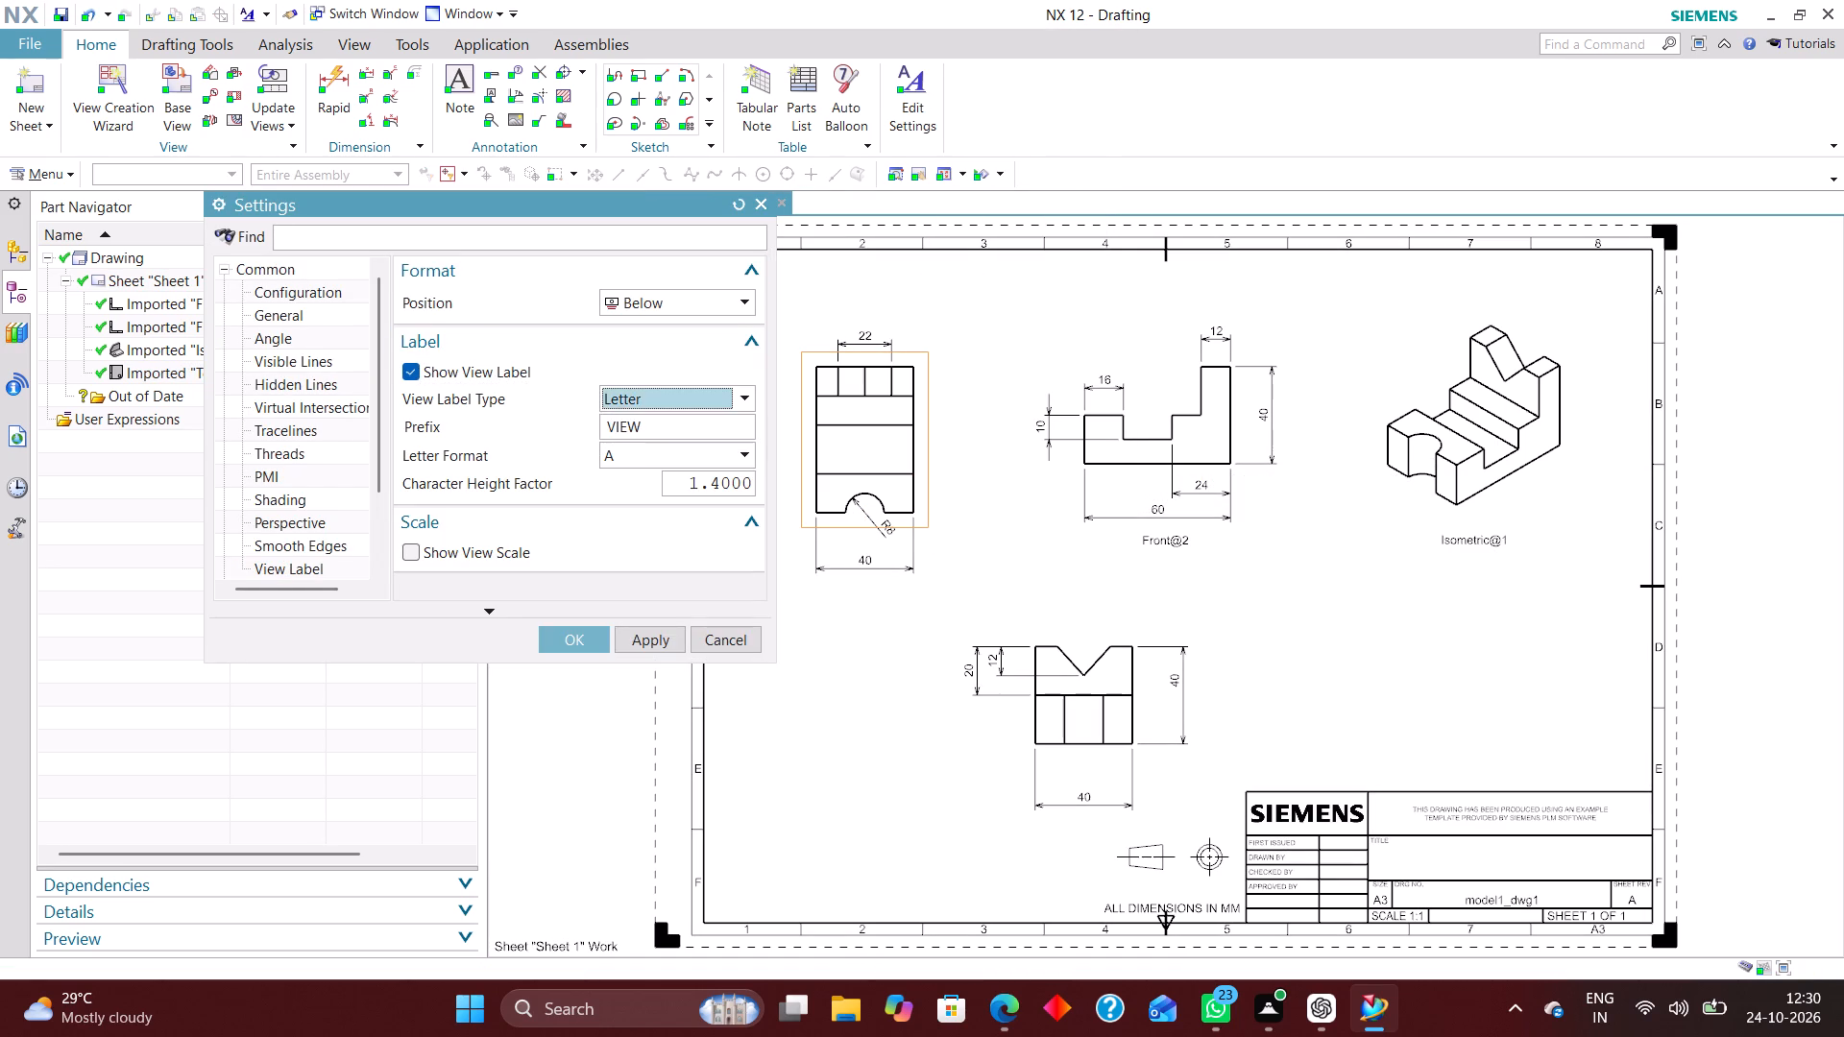
left_click(676, 391)
left_click(664, 425)
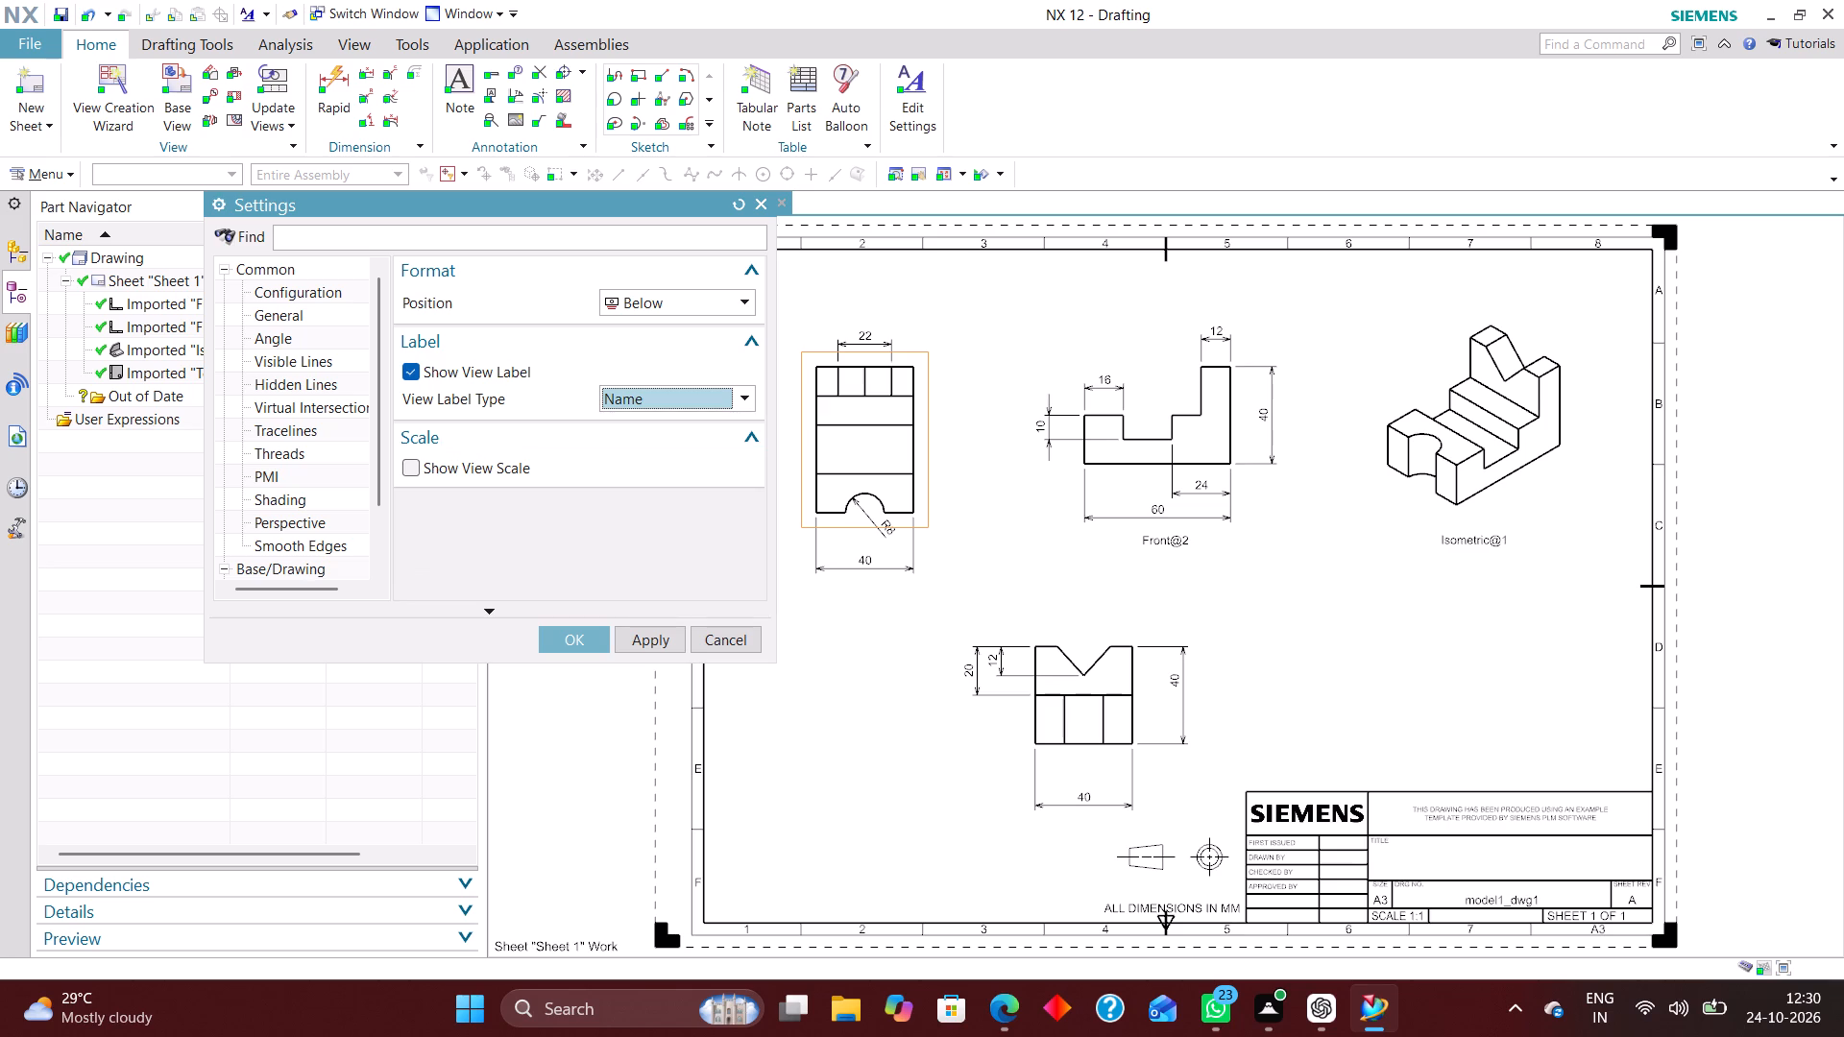
left_click(567, 632)
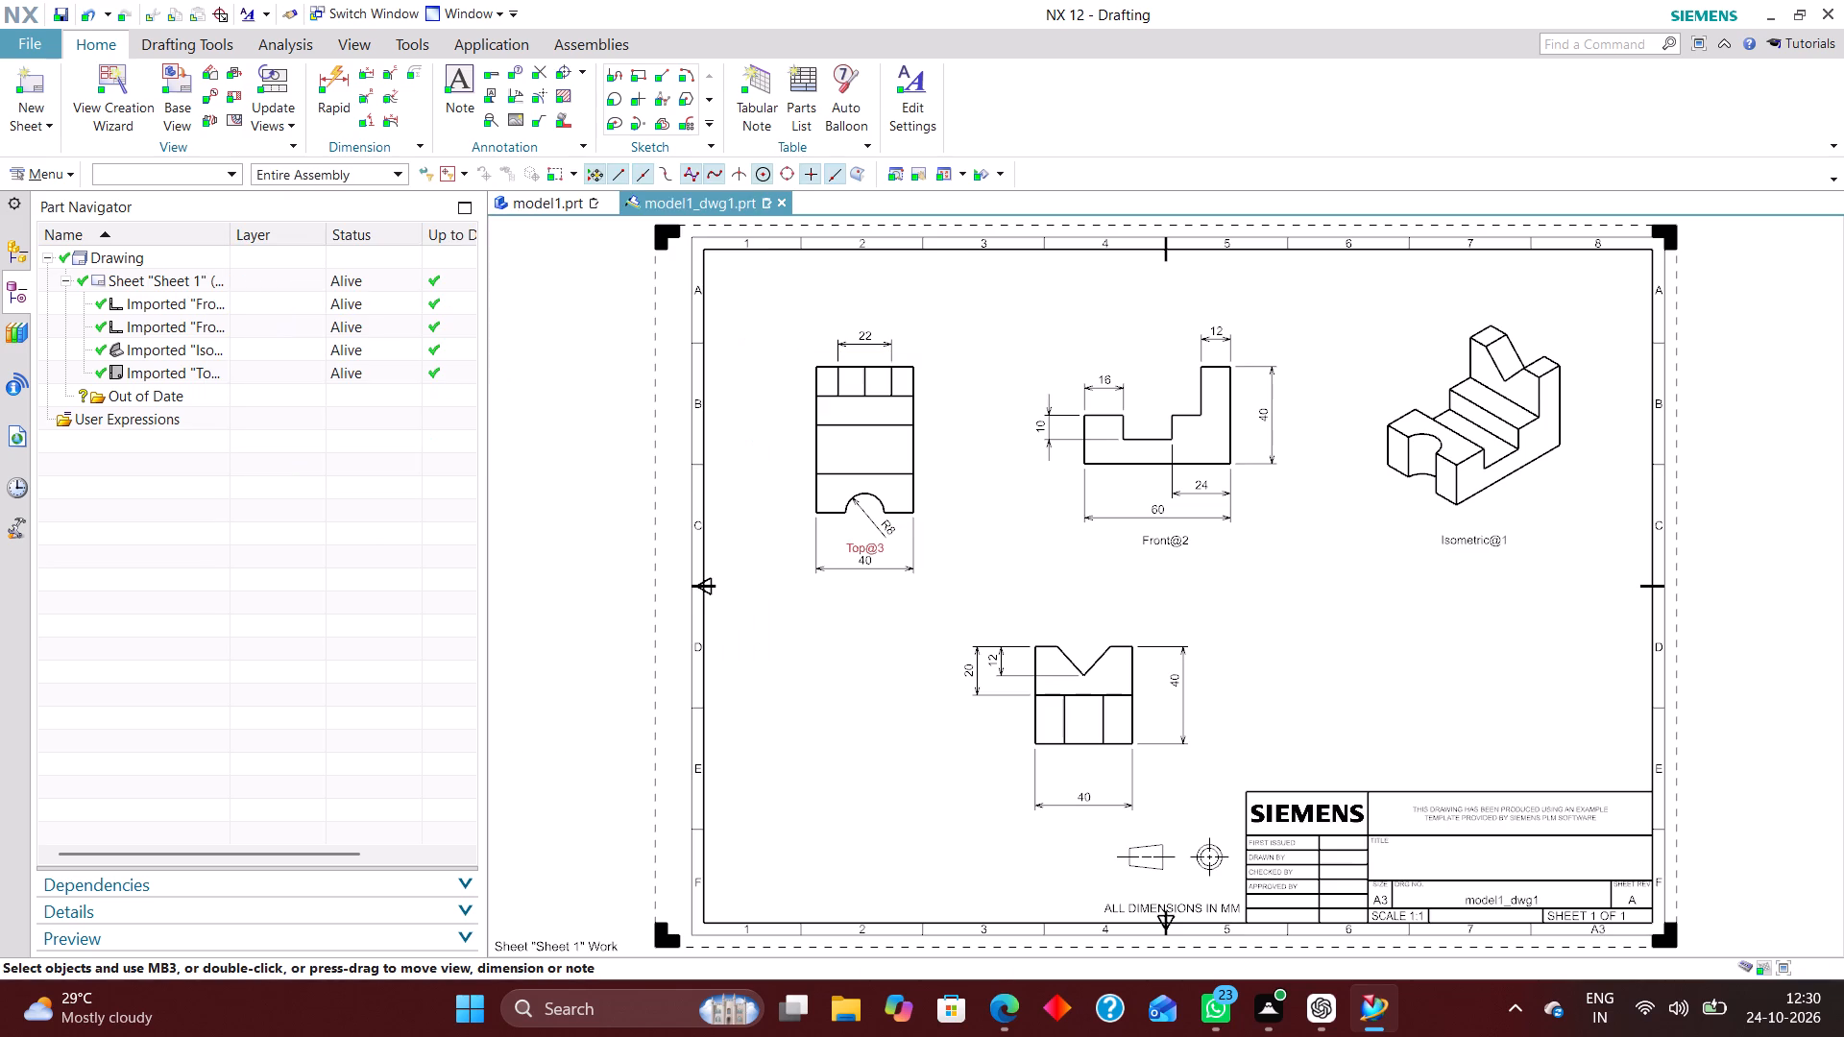
left_click_drag(861, 545, 864, 607)
Move the top view's overall width dimension closer to the view, centre its text, and bring the view label up beneath it.
left_click_drag(868, 558, 875, 540)
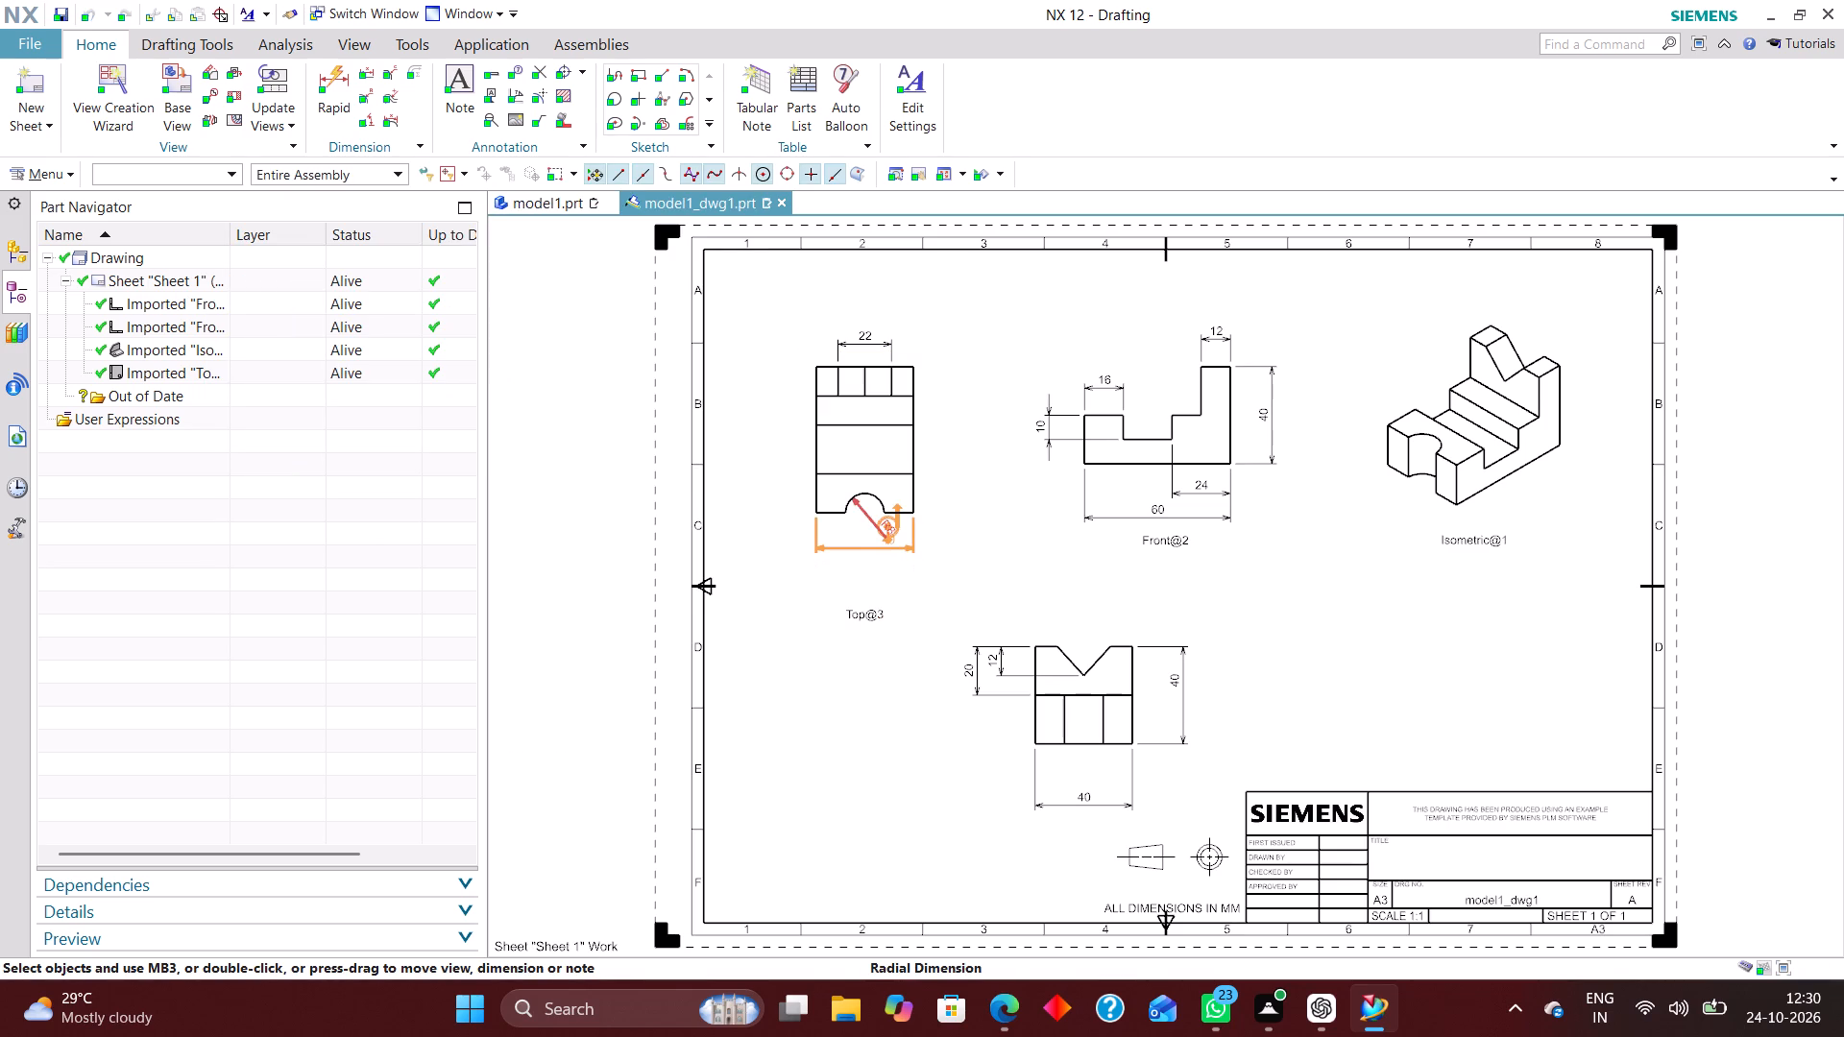
left_click_drag(875, 540, 876, 548)
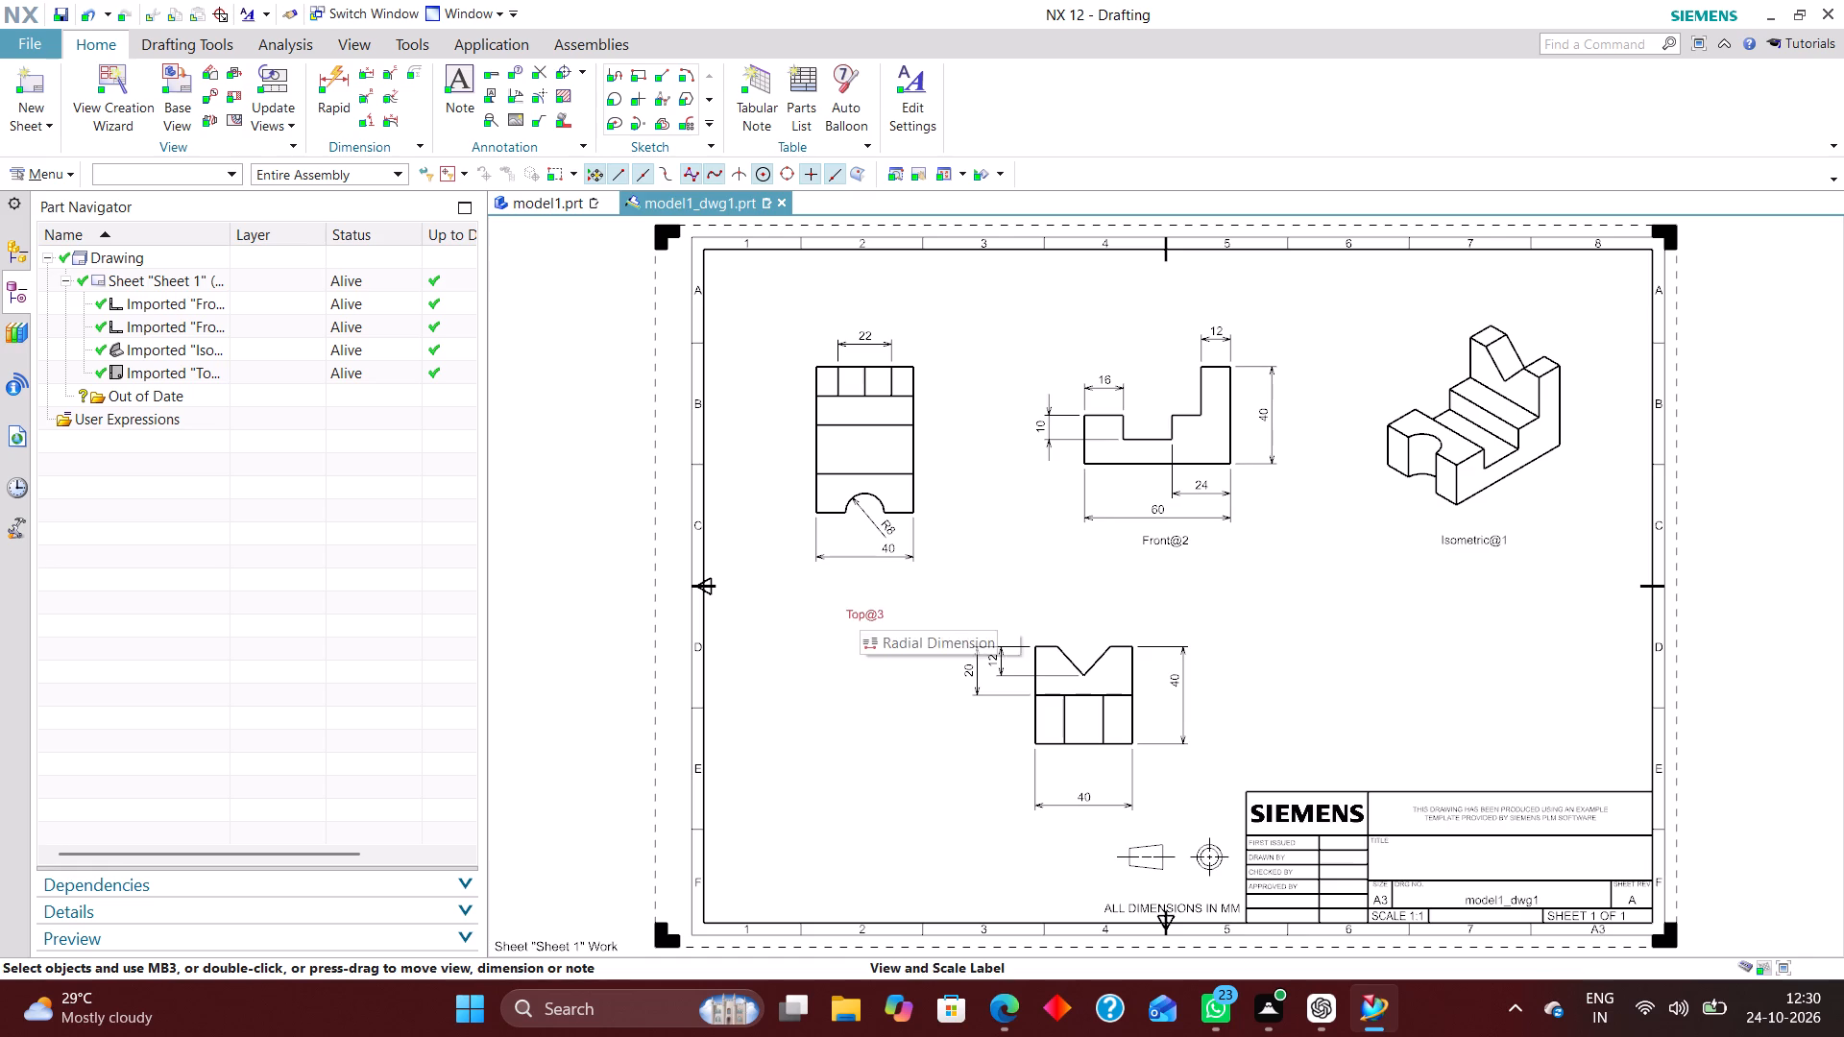
scroll(860, 605, "up", 2)
left_click_drag(862, 621, 874, 567)
left_click_drag(903, 514, 869, 515)
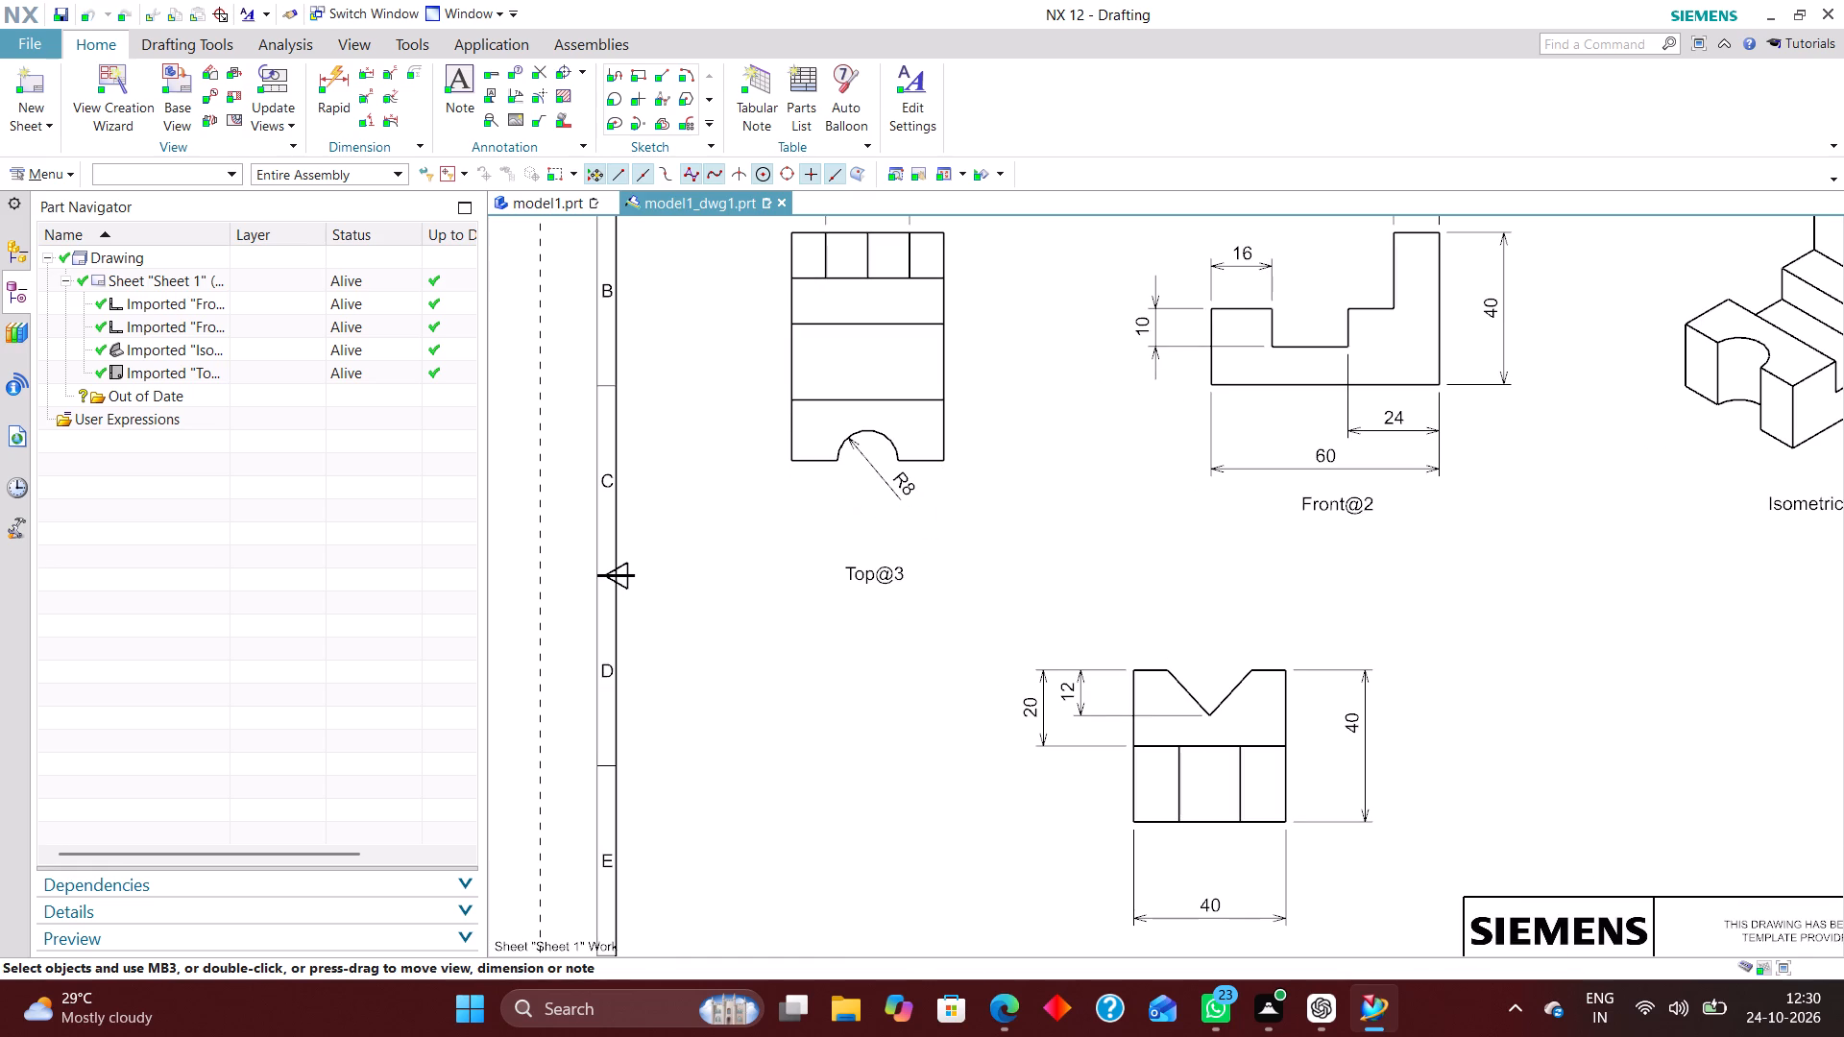
Move the 20 mm height dimension beside the V-groove view farther out, away from the 12 mm groove depth dimension.
scroll(787, 471, "down", 3)
scroll(1019, 687, "up", 2)
scroll(777, 450, "down", 1)
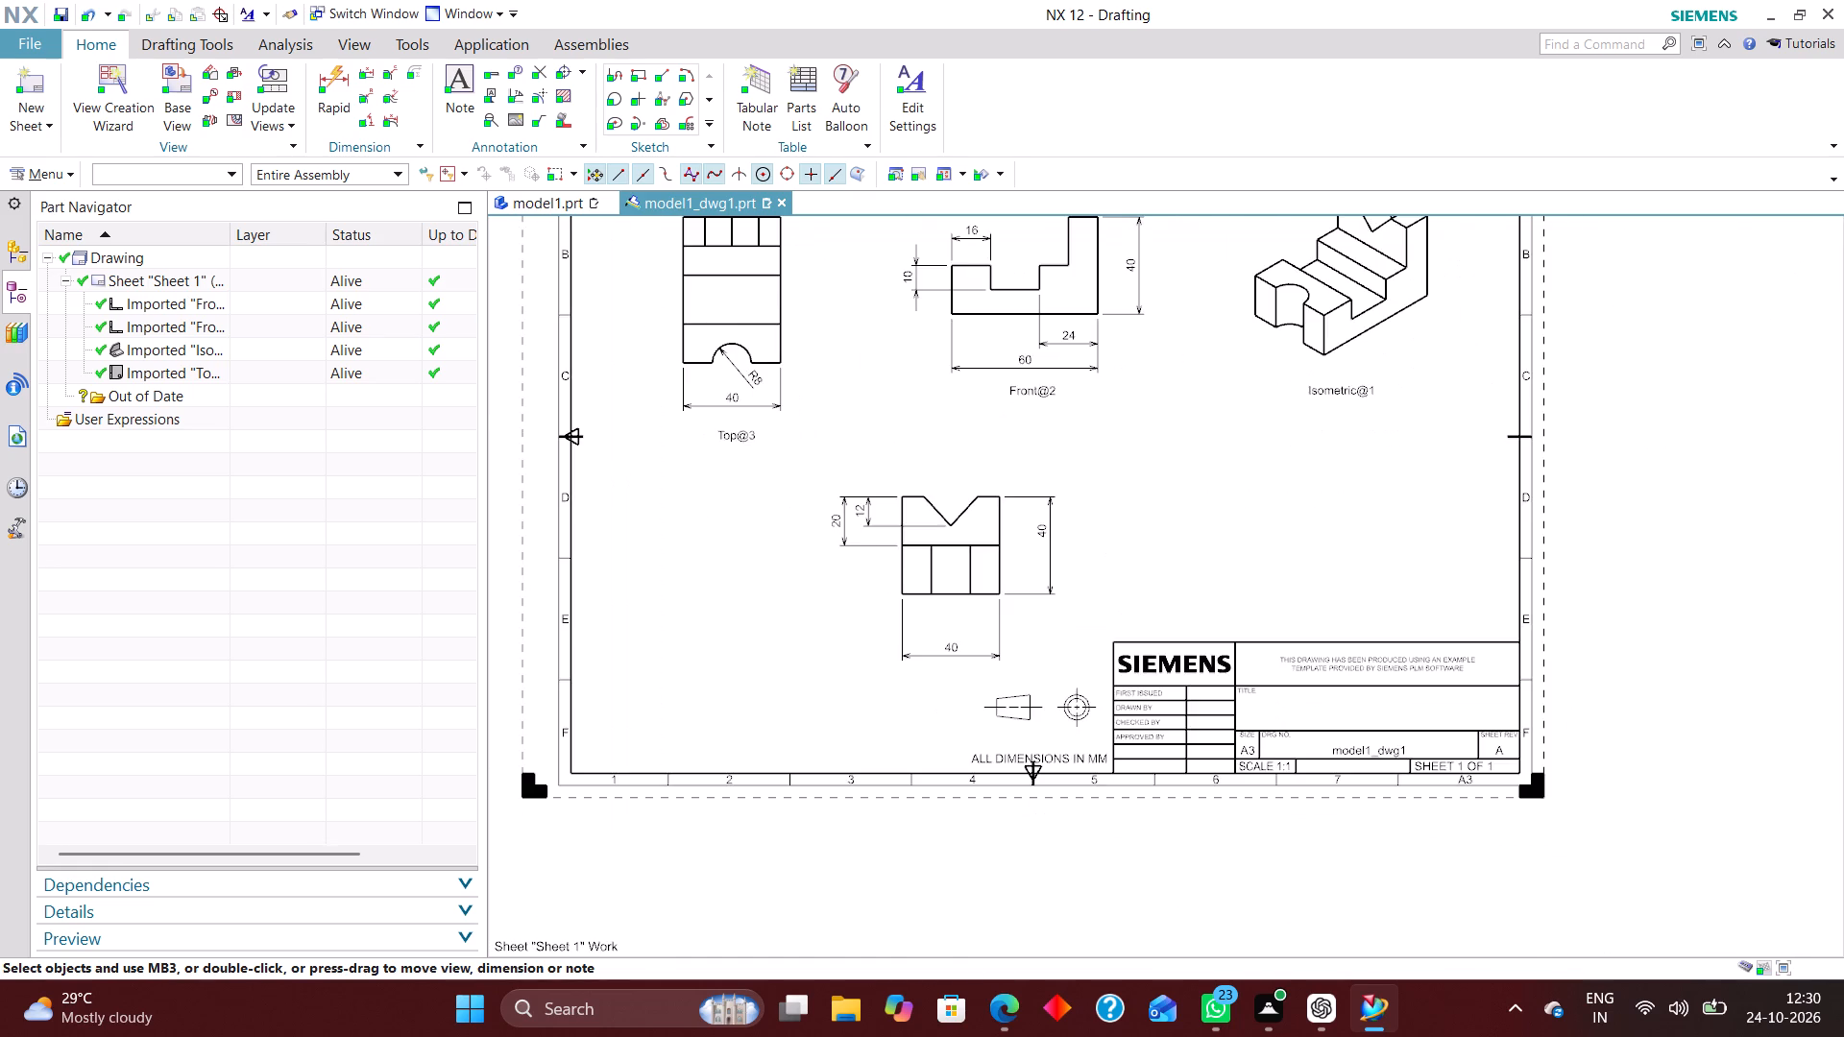
scroll(819, 526, "up", 3)
left_click_drag(861, 518, 835, 509)
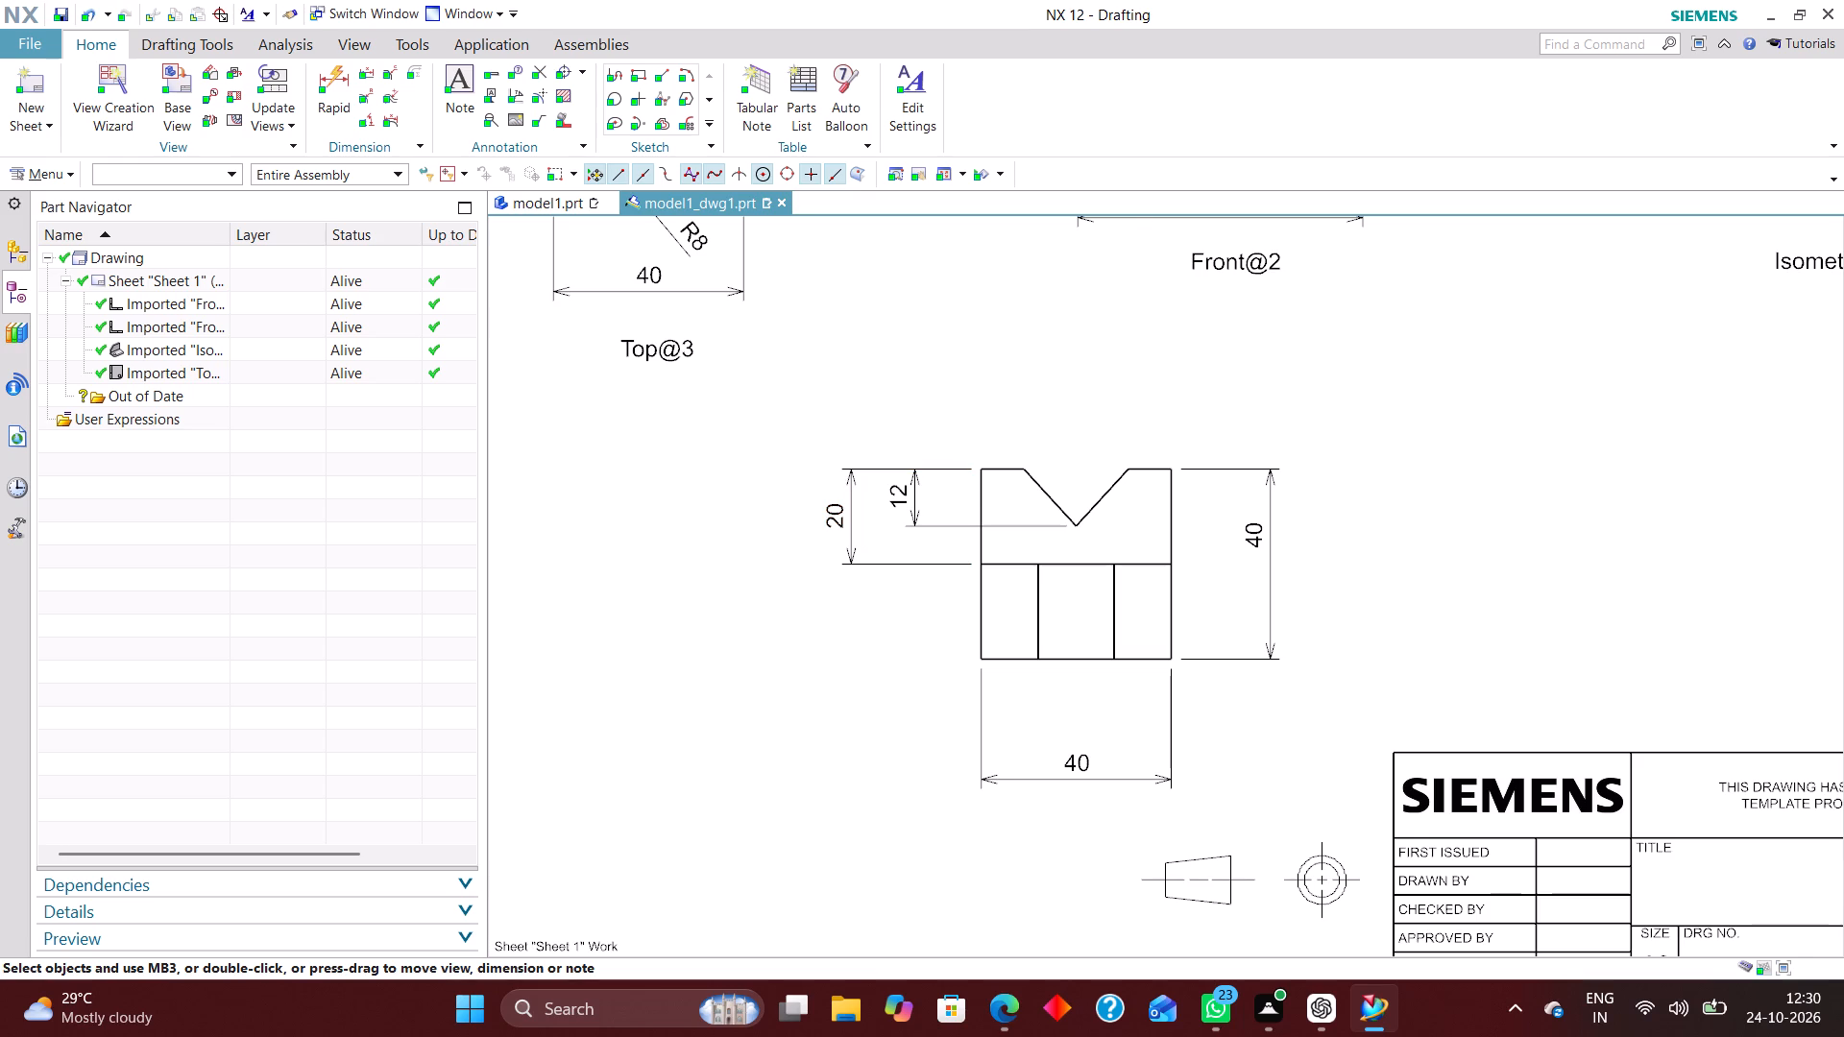
Set the V-groove depth dimension's arrows to point inward from outside the extension lines.
scroll(825, 417, "down", 2)
scroll(897, 496, "up", 3)
double_click(846, 436)
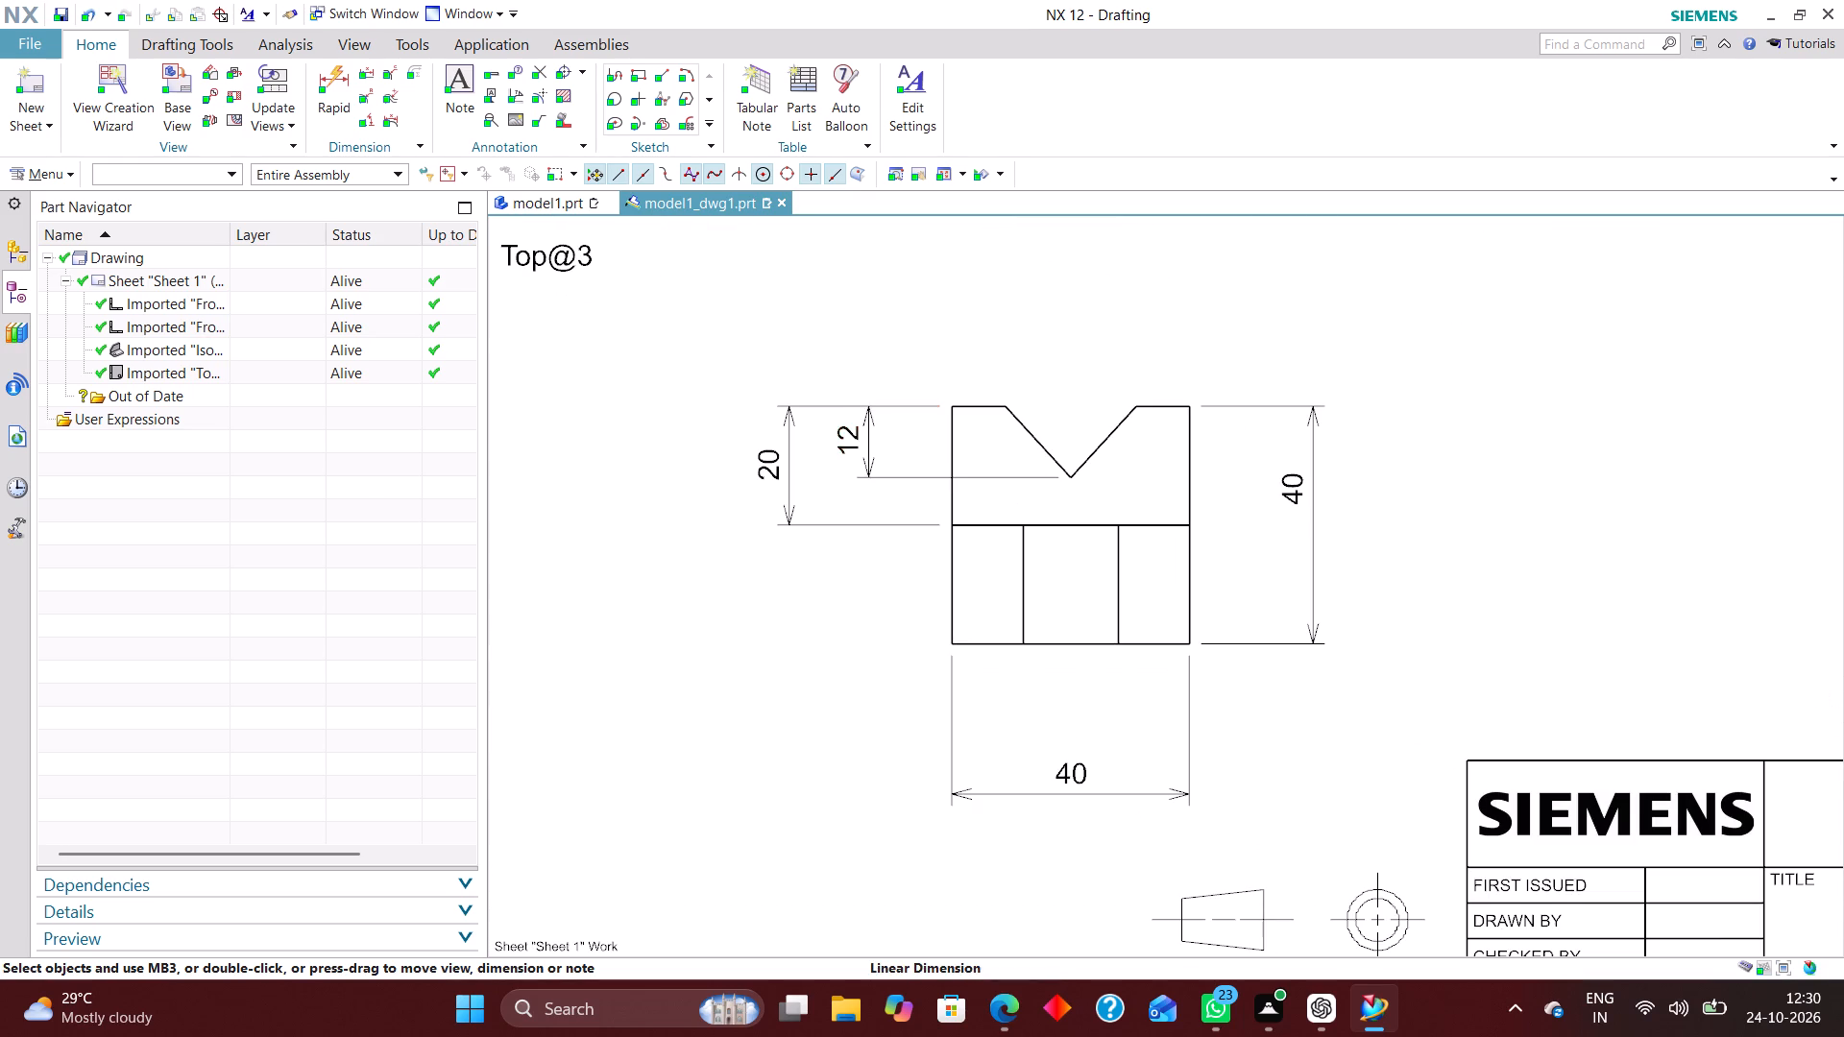
left_click(868, 407)
left_click(708, 340)
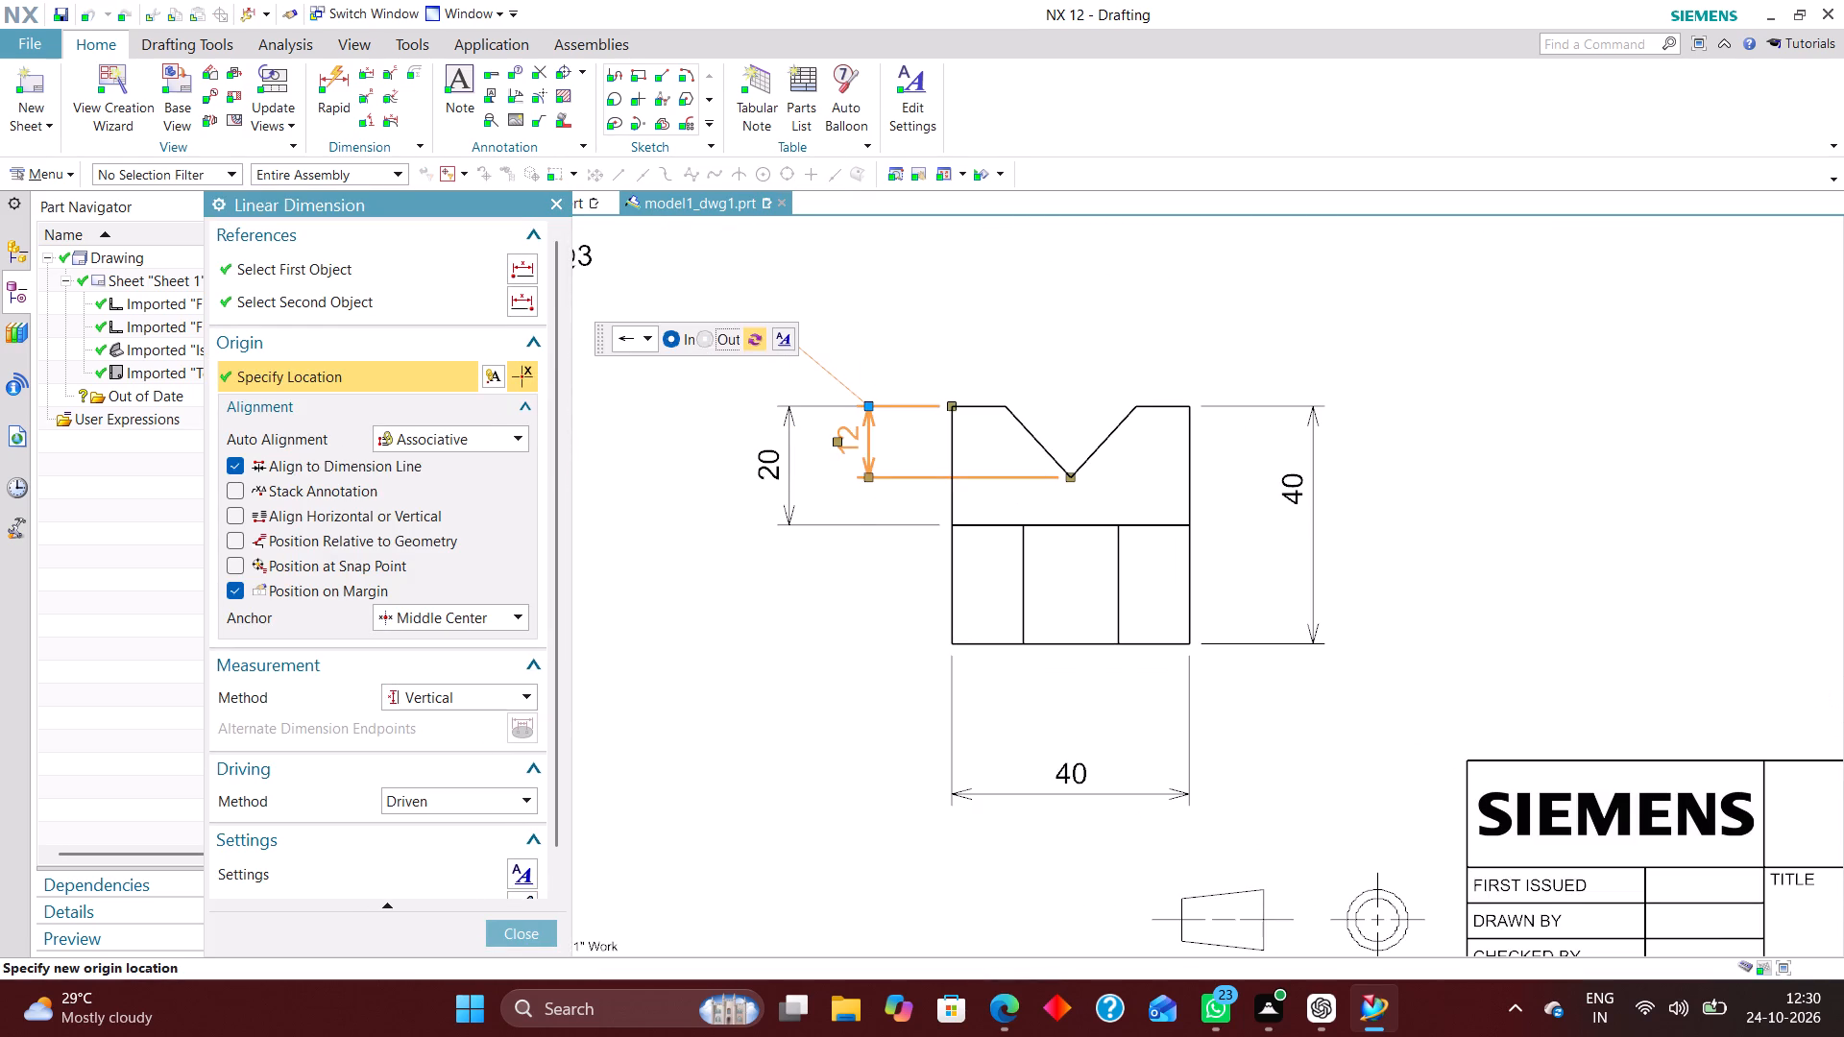
left_click(531, 933)
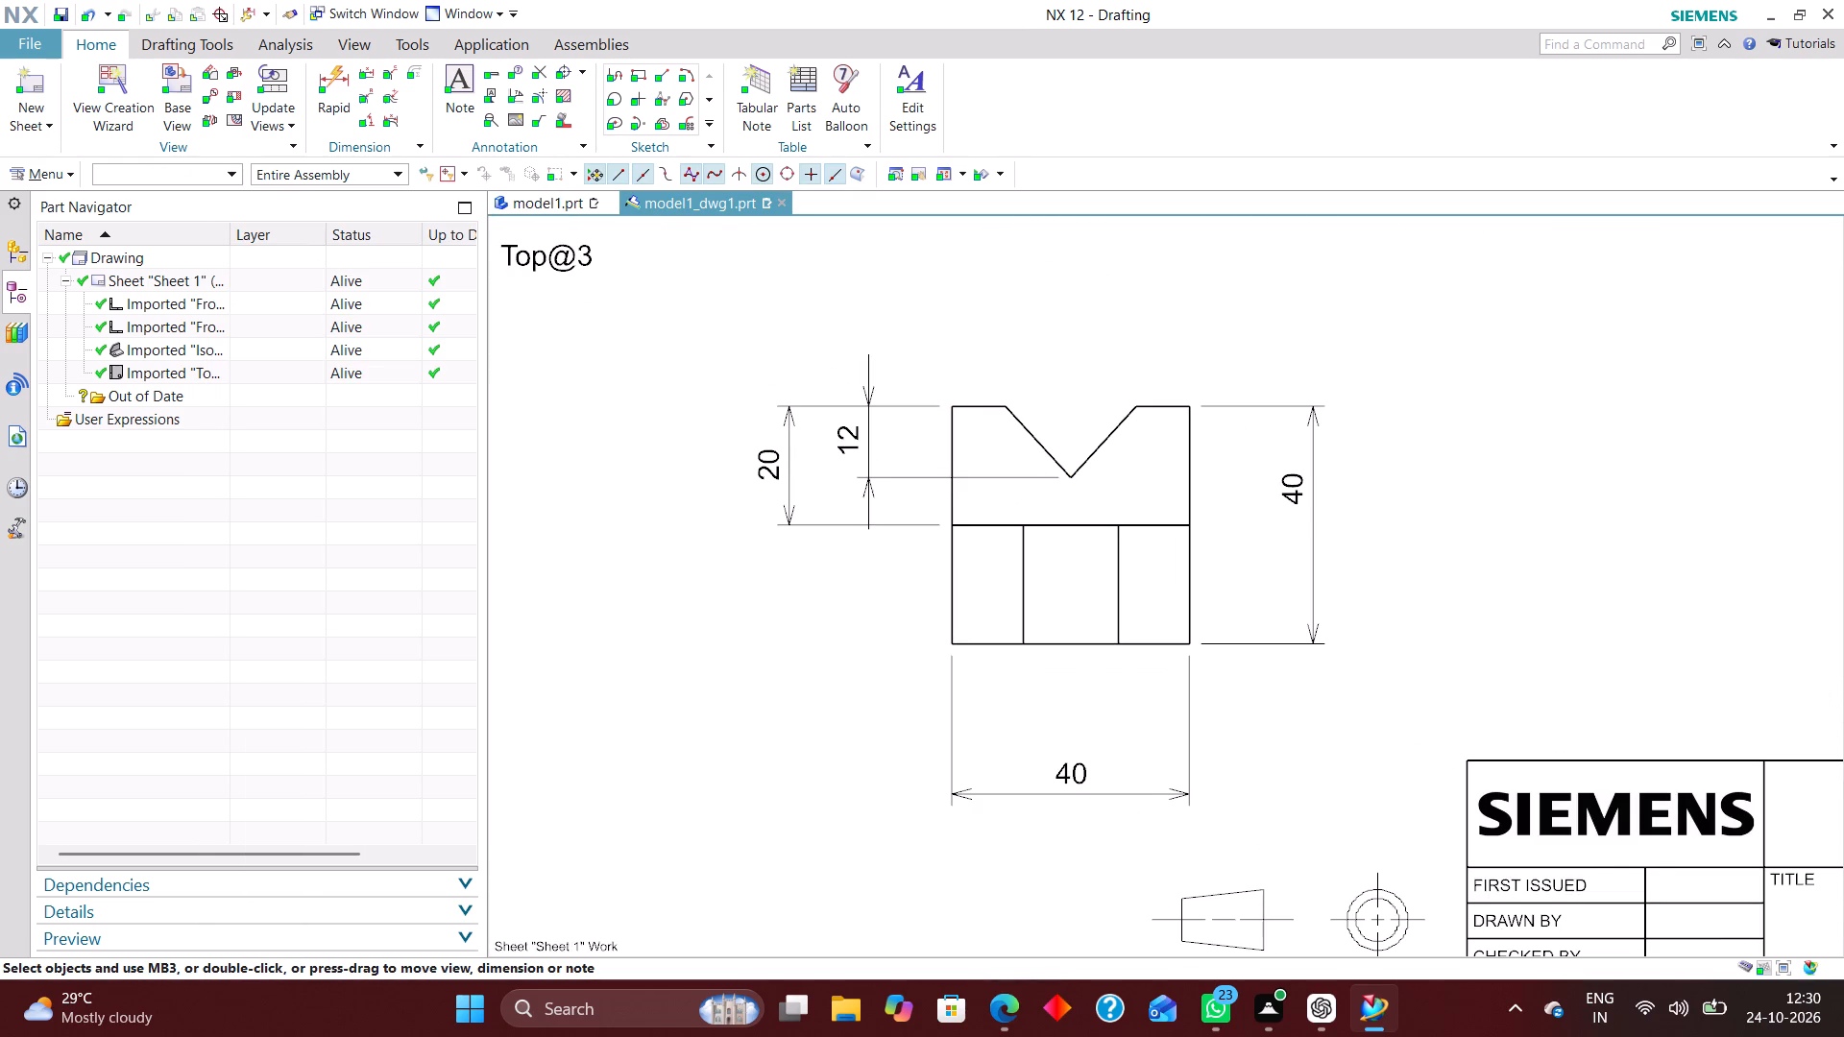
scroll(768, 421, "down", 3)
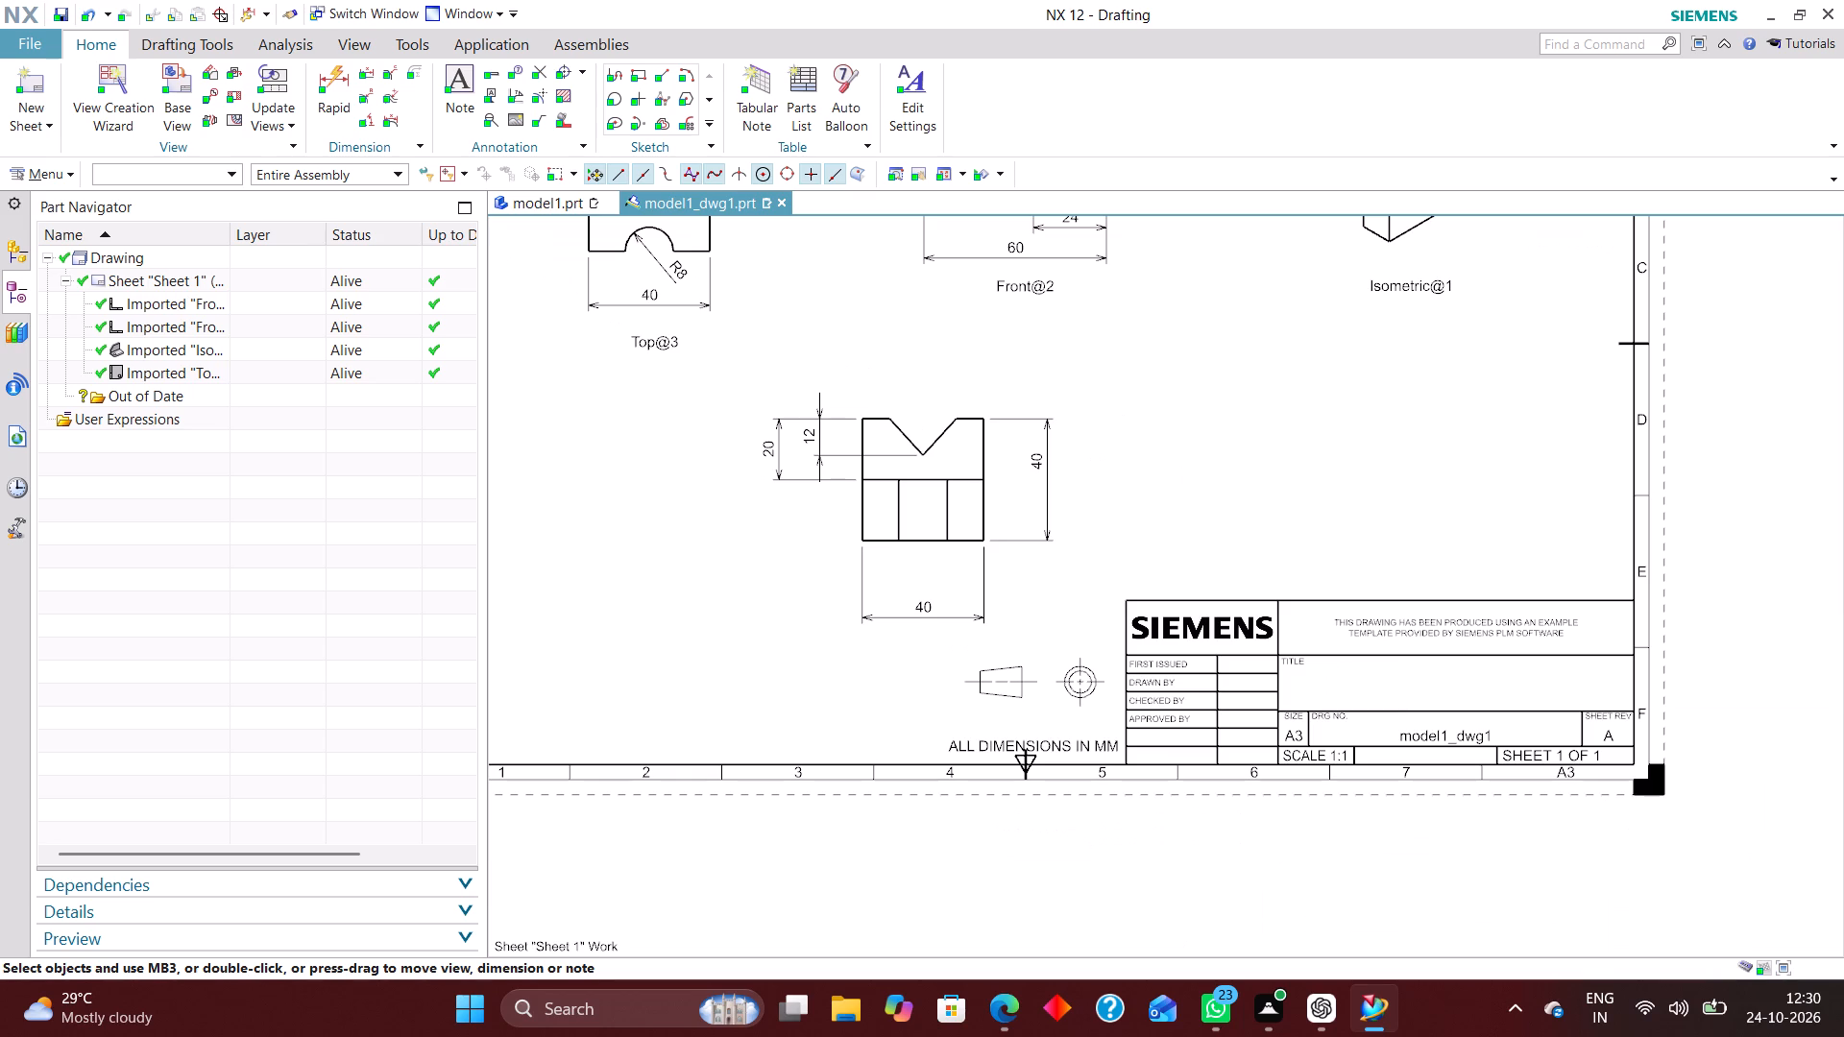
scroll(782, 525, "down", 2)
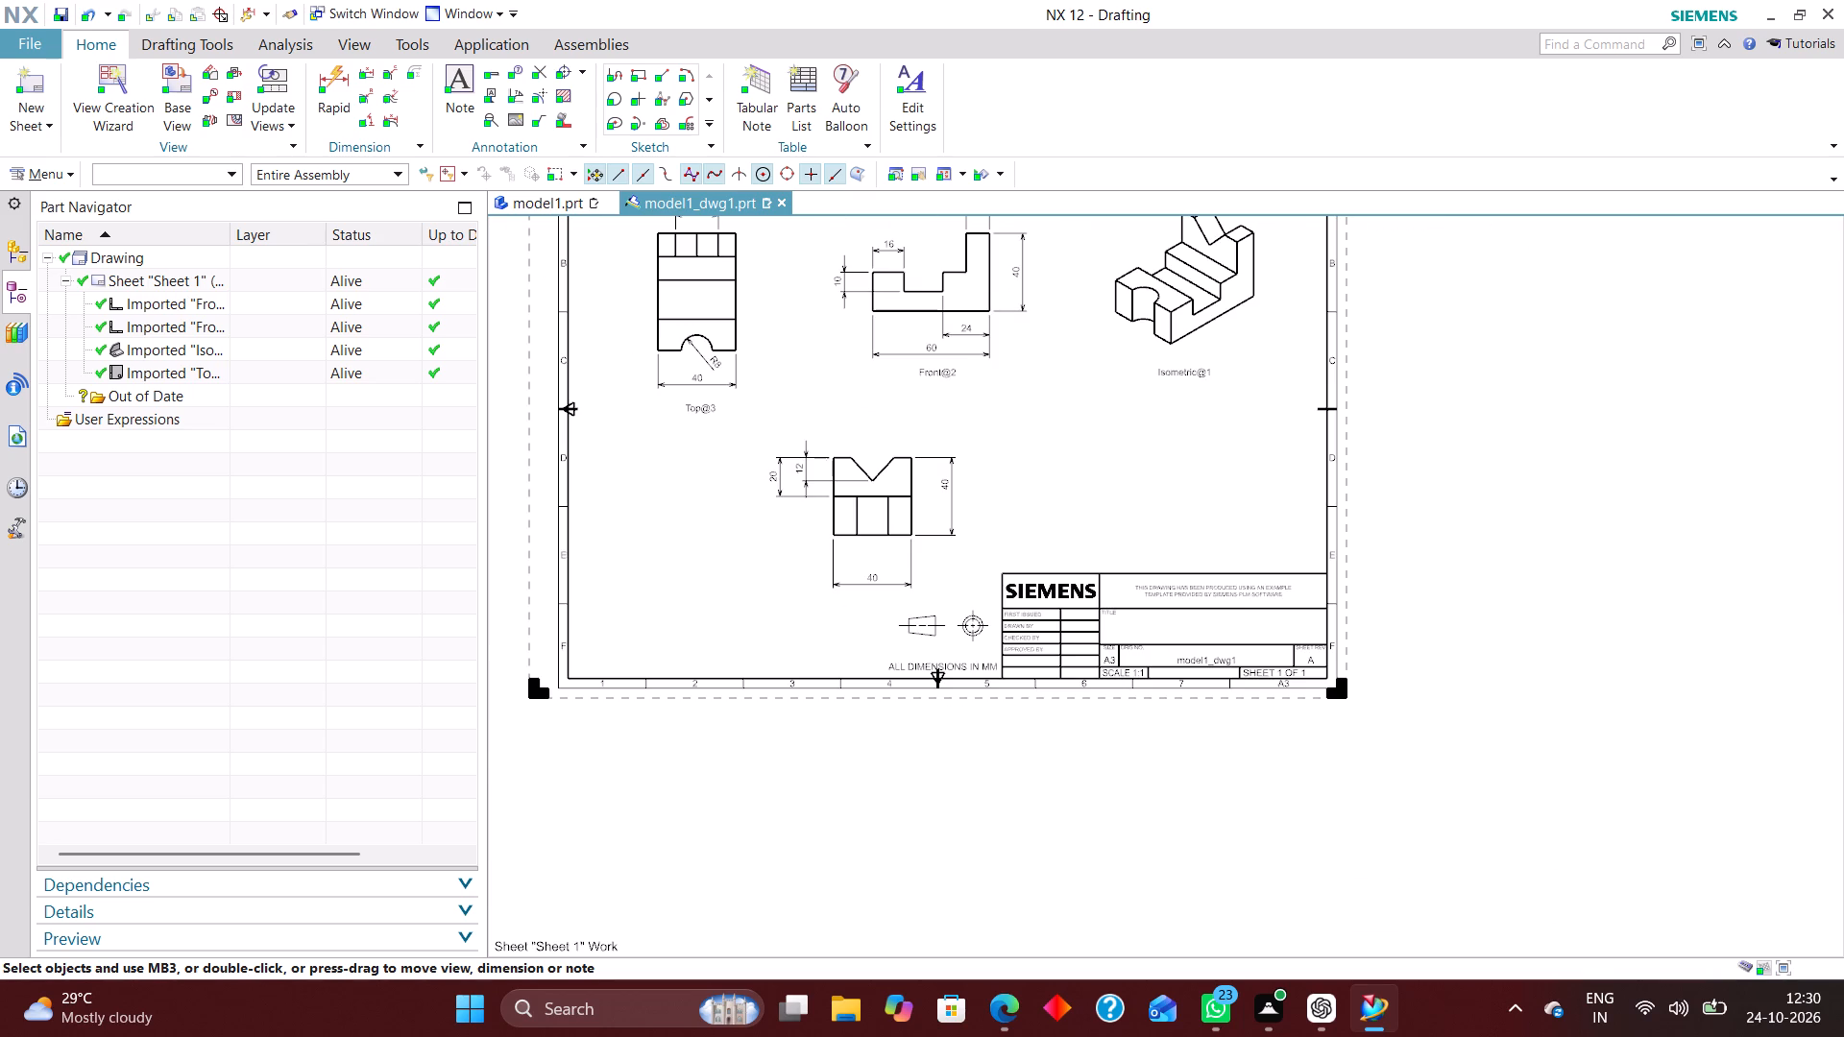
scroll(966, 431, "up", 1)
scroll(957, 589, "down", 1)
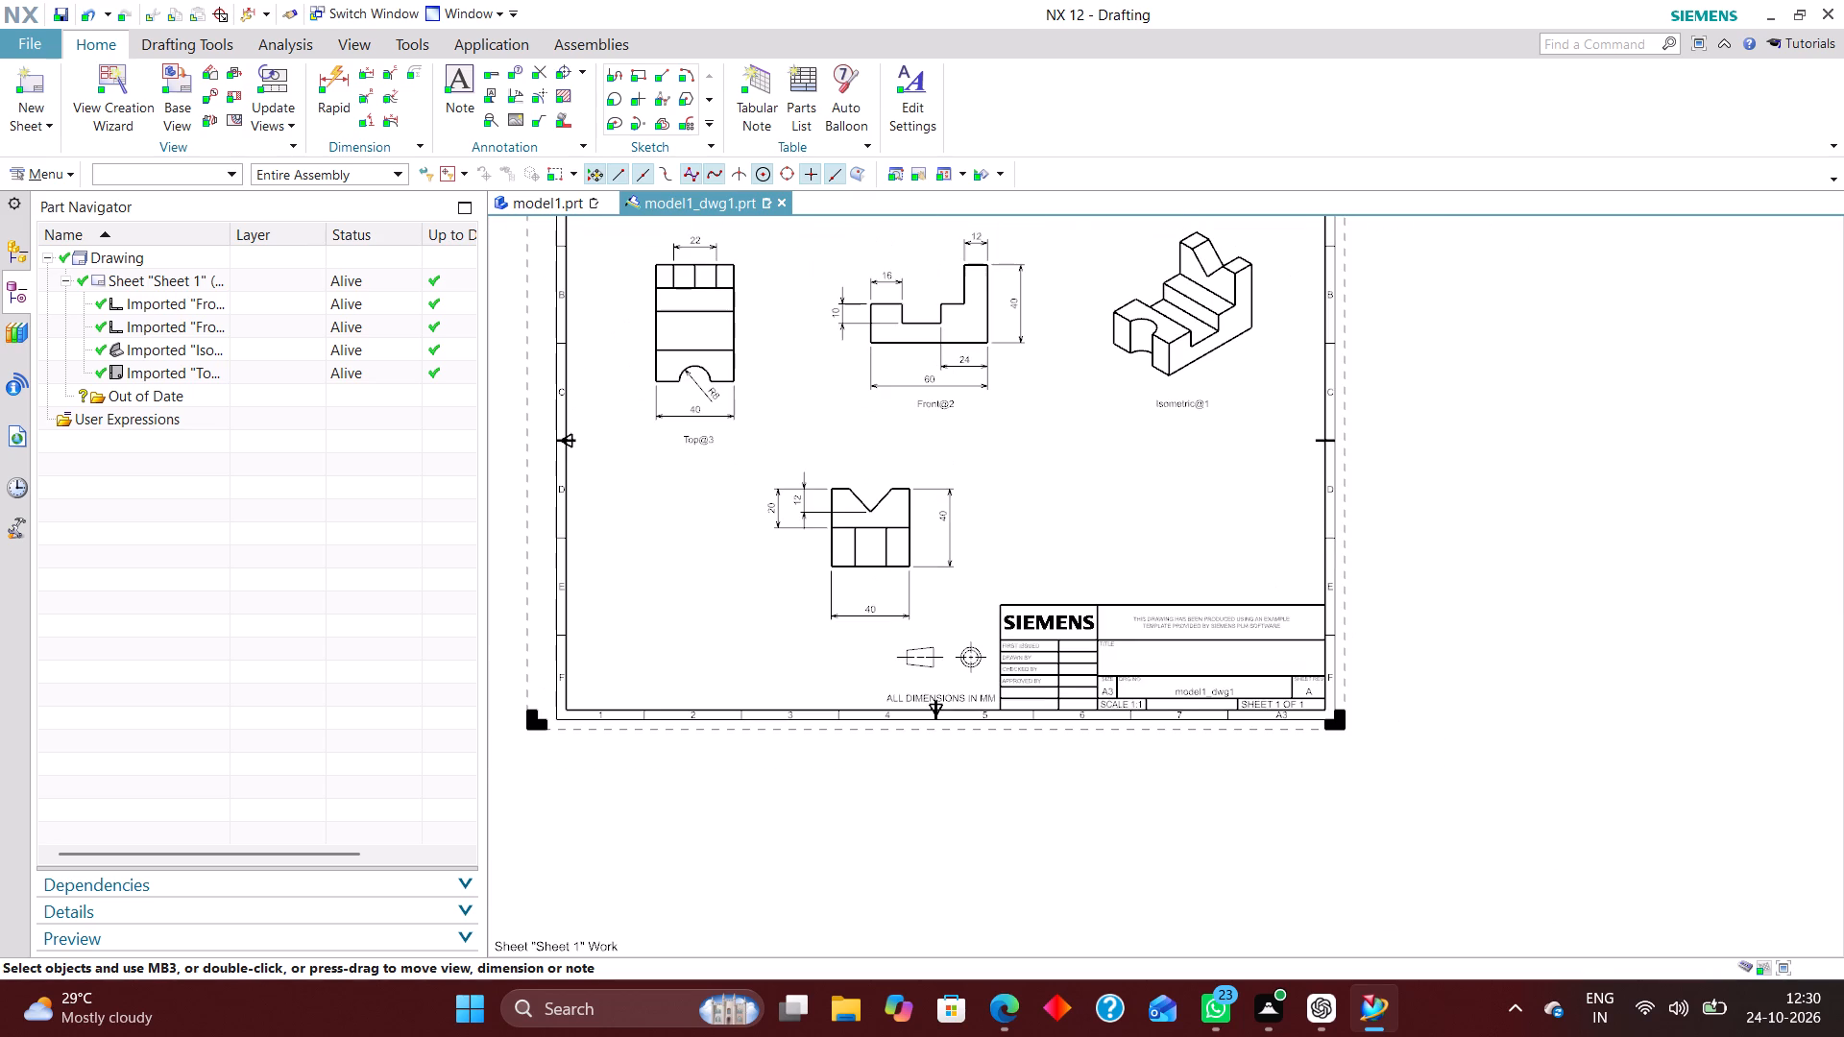
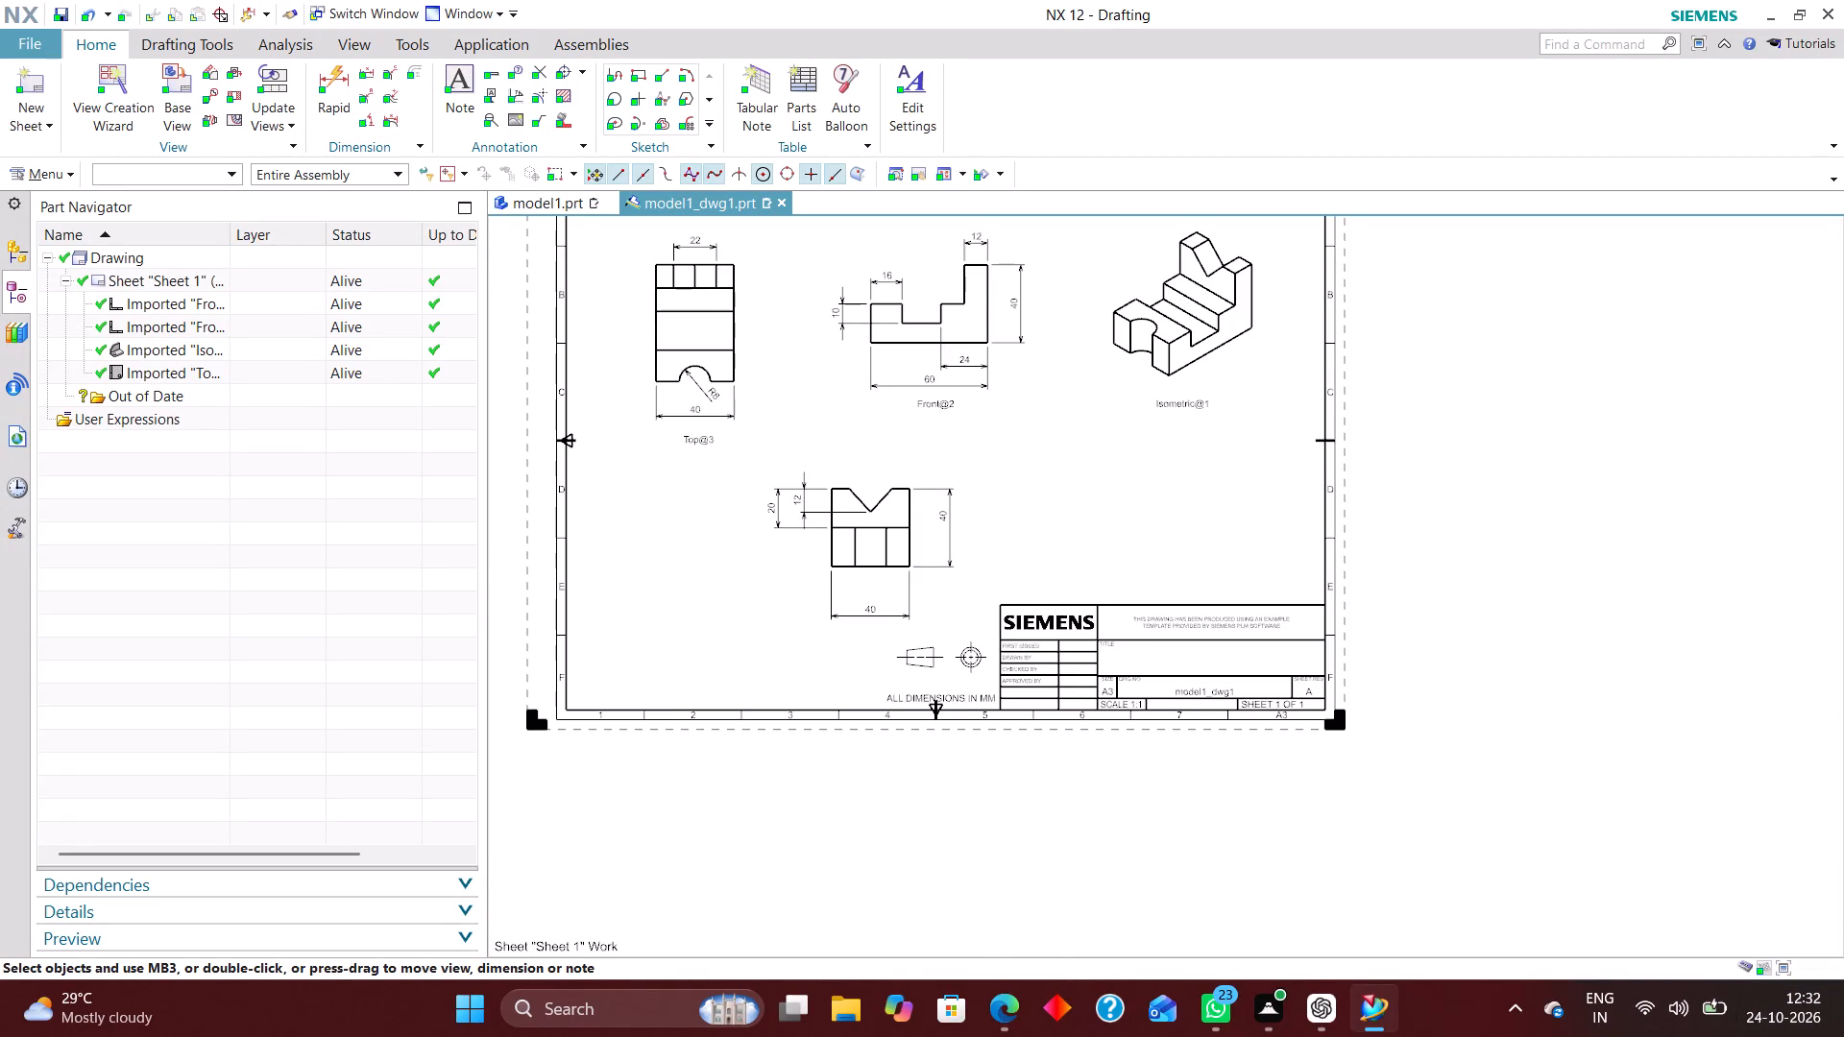
Make layer 256, which holds the drawing border and title block, selectable in the layer settings.
right_click(1024, 446)
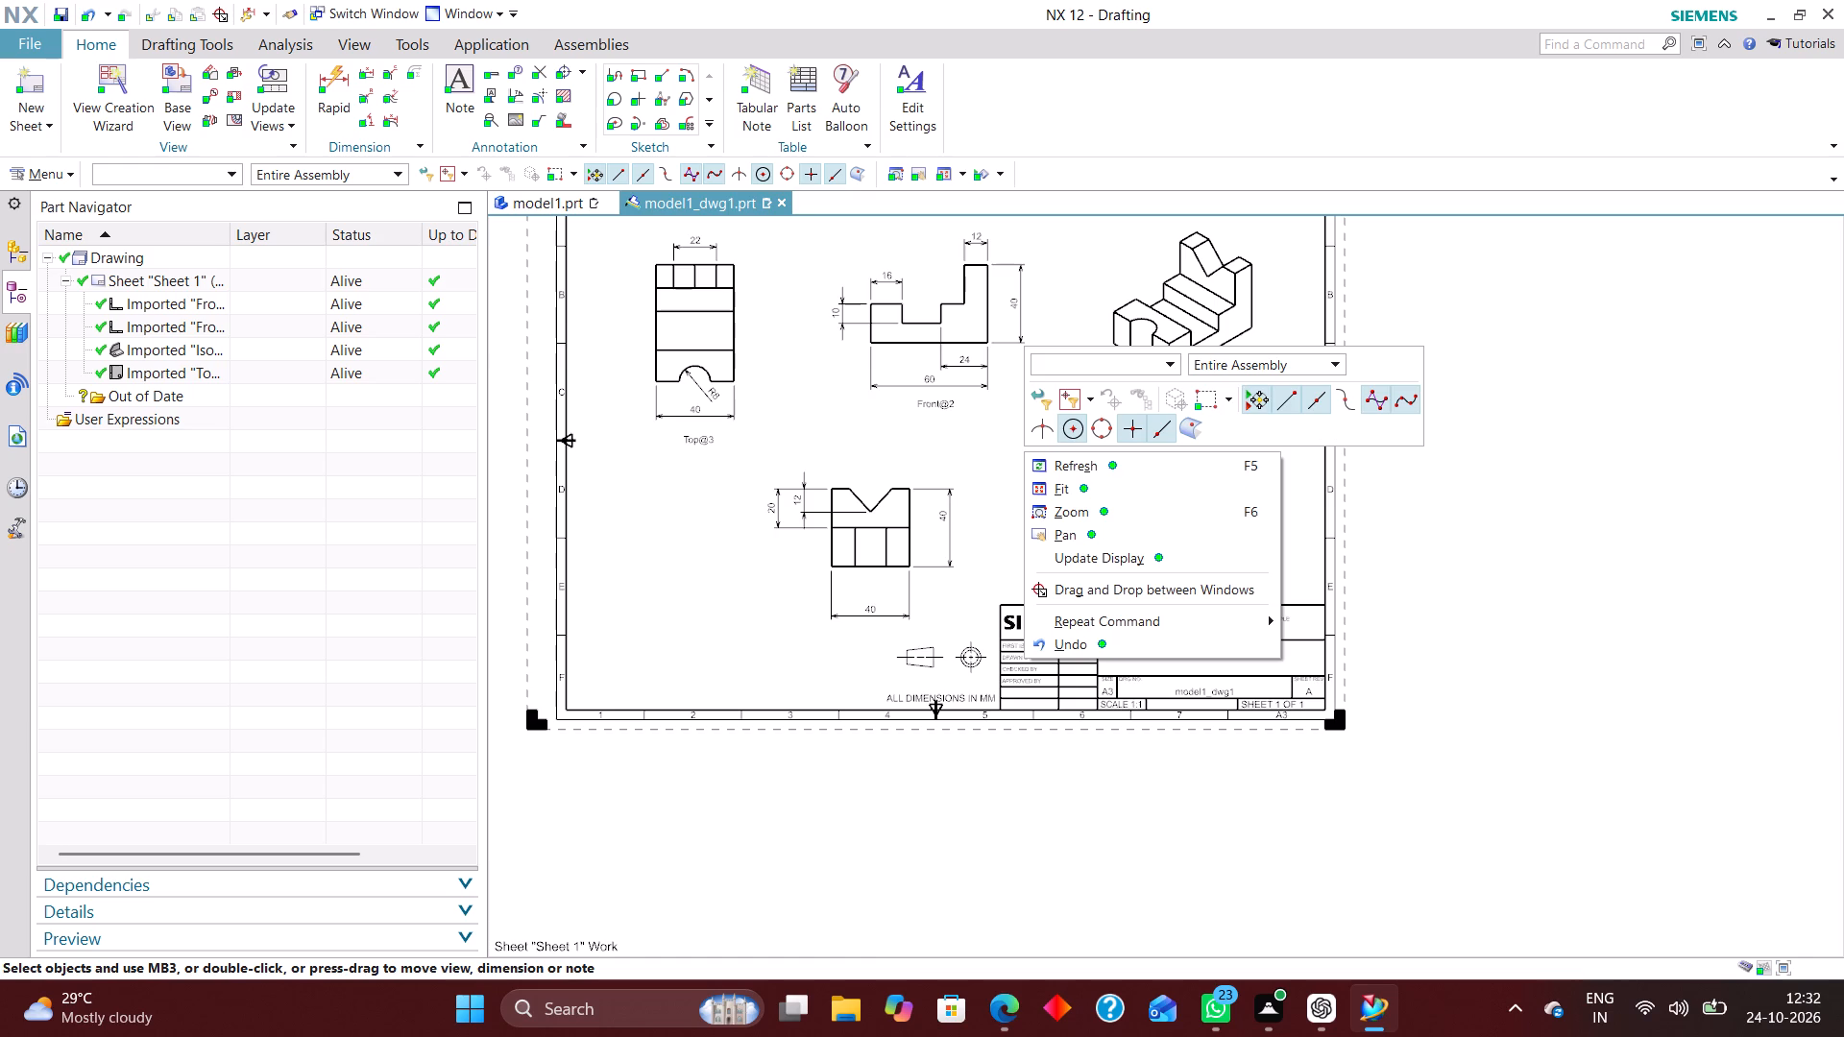
left_click(938, 452)
right_click(1018, 393)
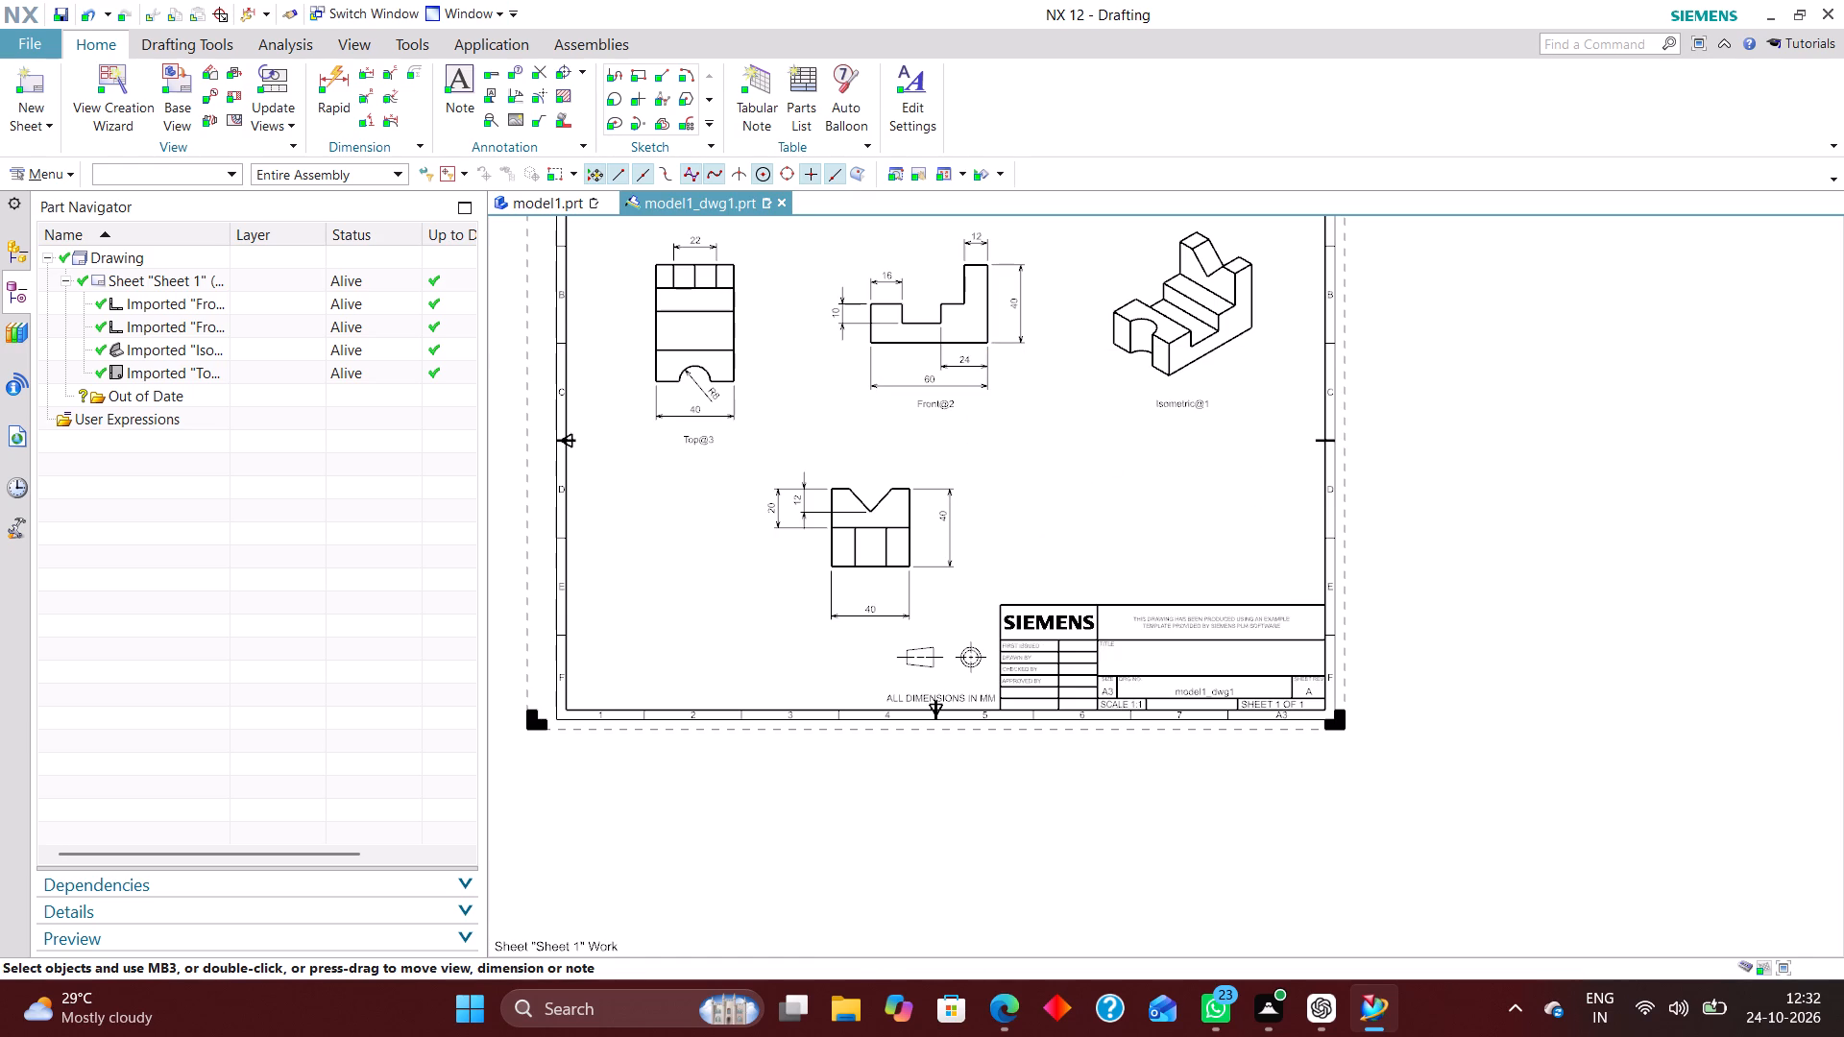
right_click_drag(1031, 428, 889, 645)
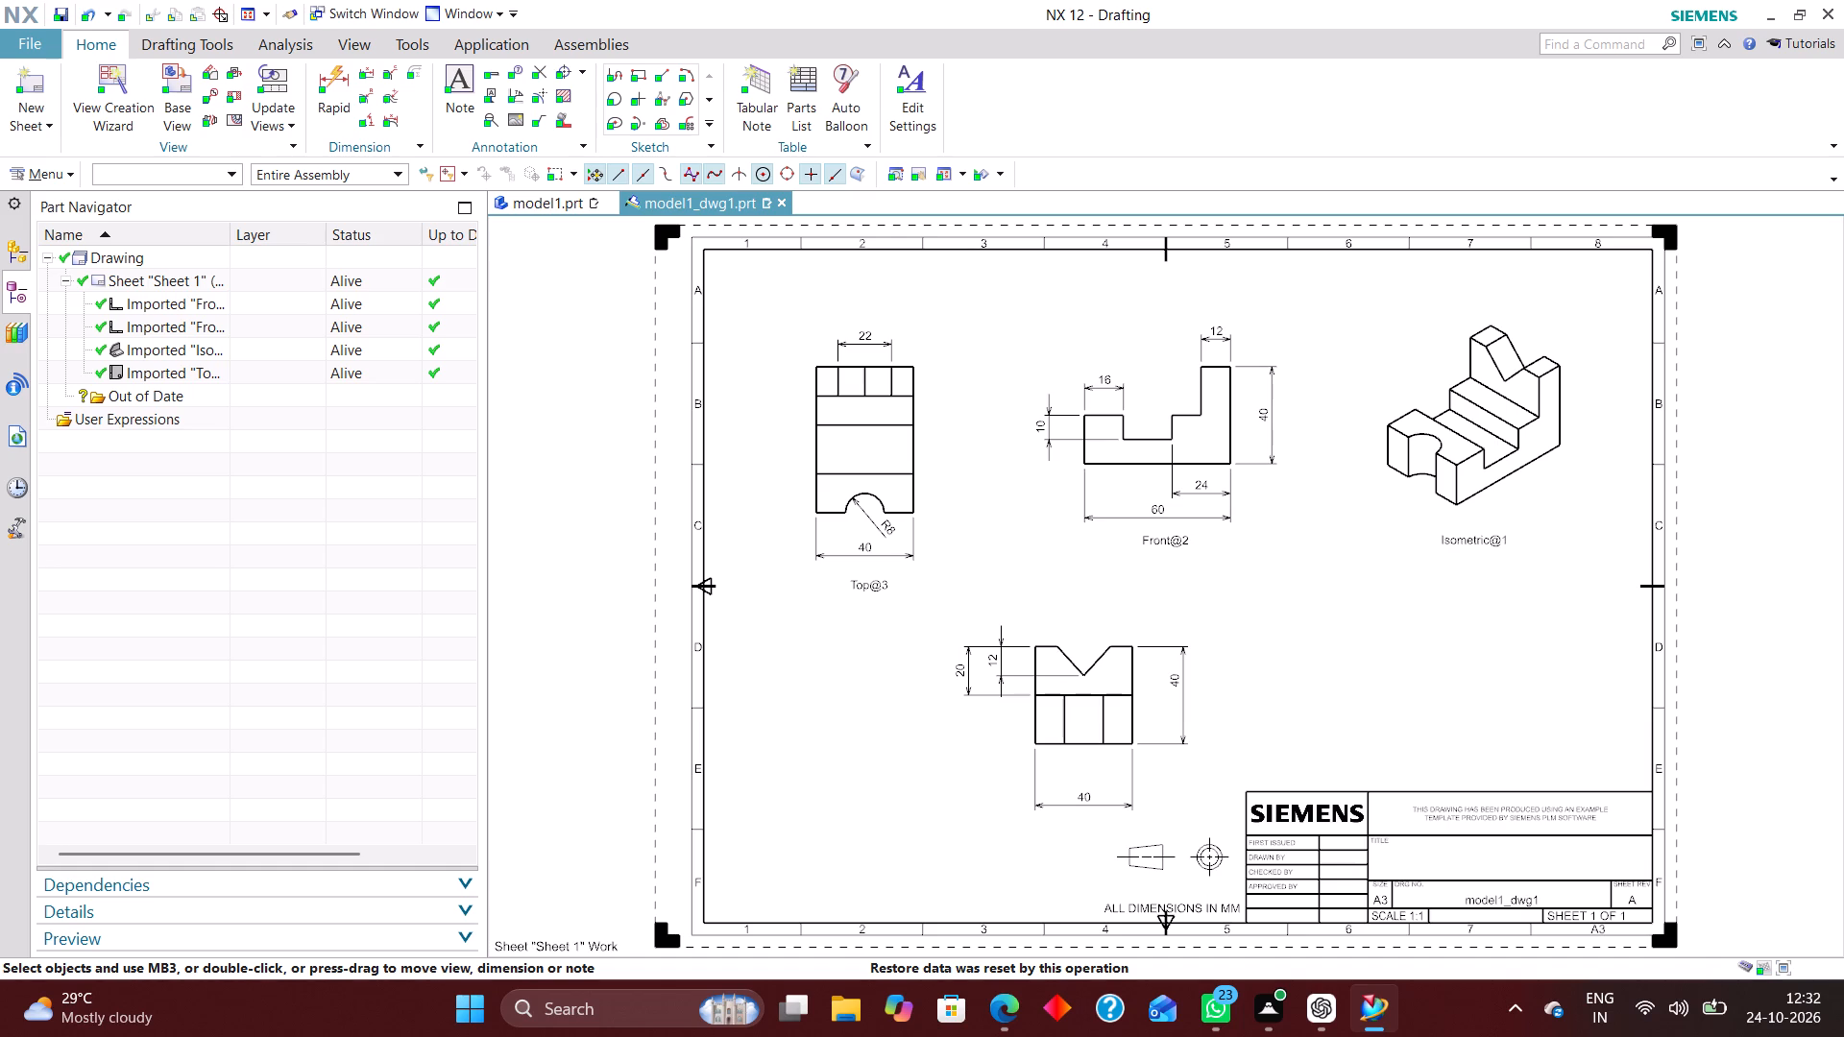
key("ctrl+l")
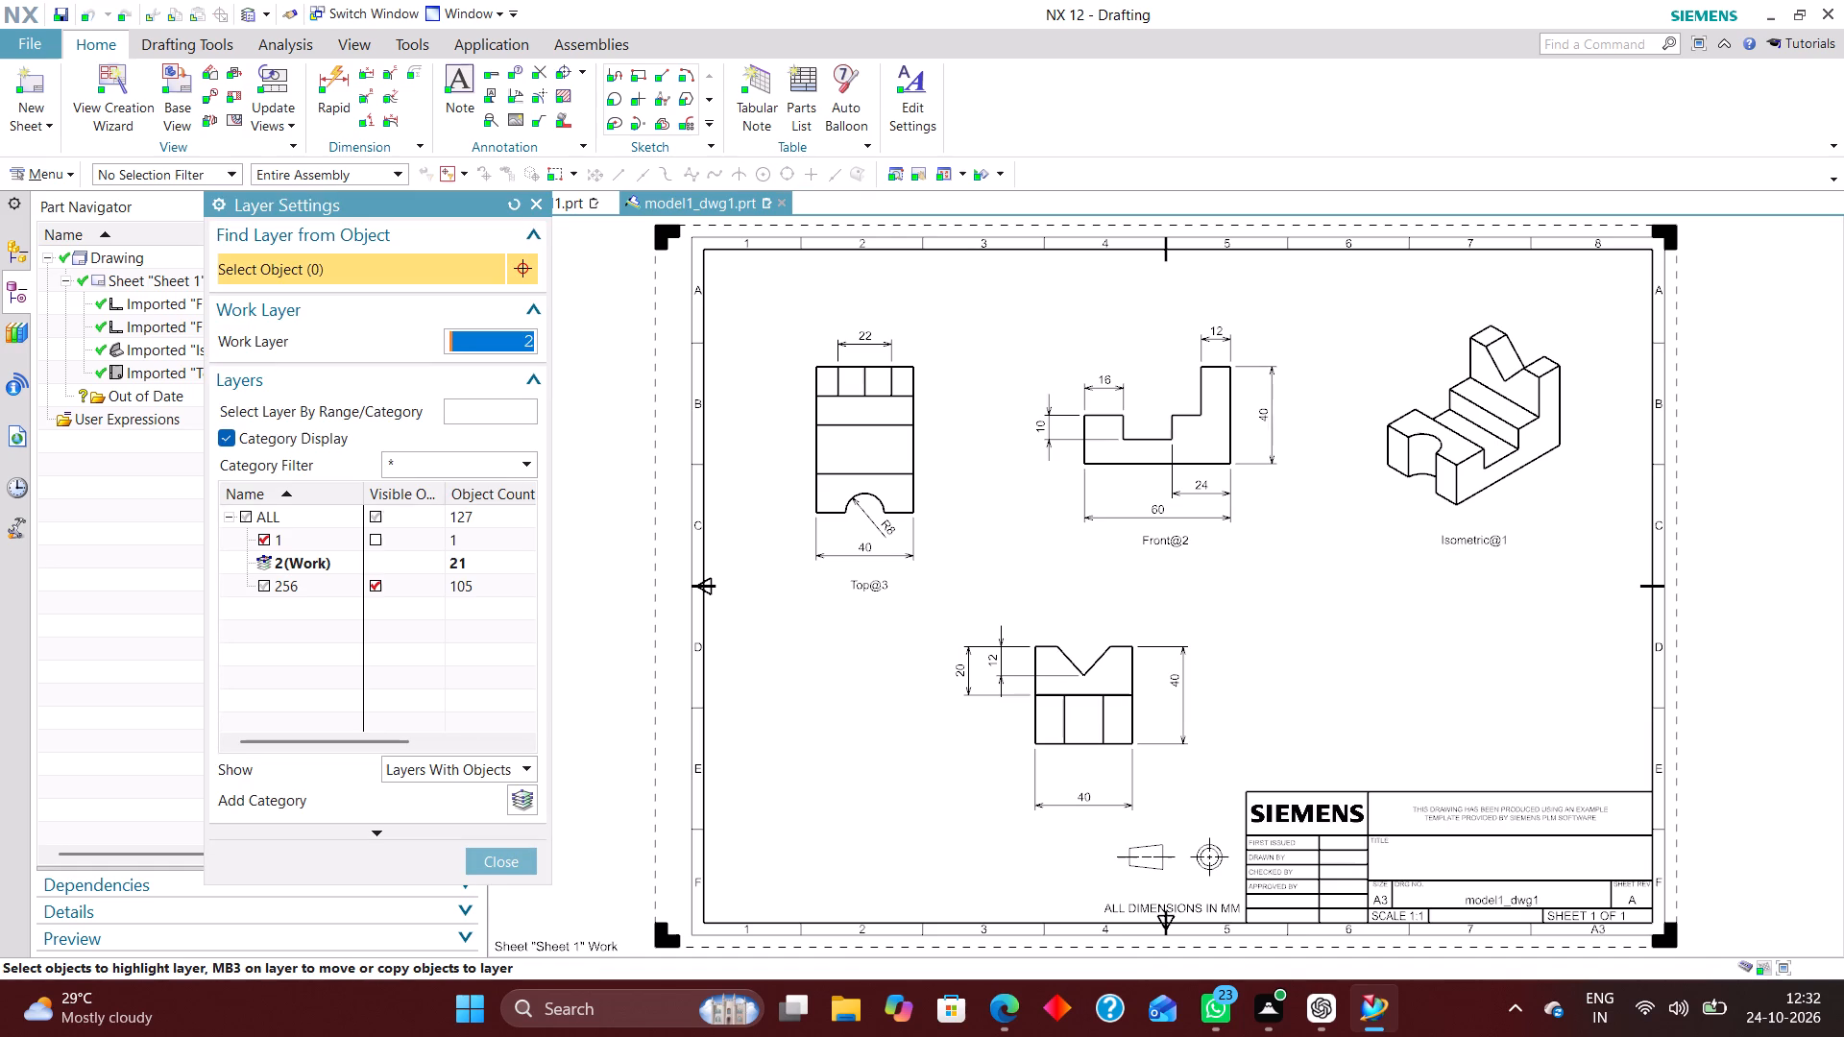
left_click(256, 583)
left_click(508, 857)
Edit the title block definition and unlock the empty text cells Label10, Label11, Label12 and Label13.
right_click(1250, 816)
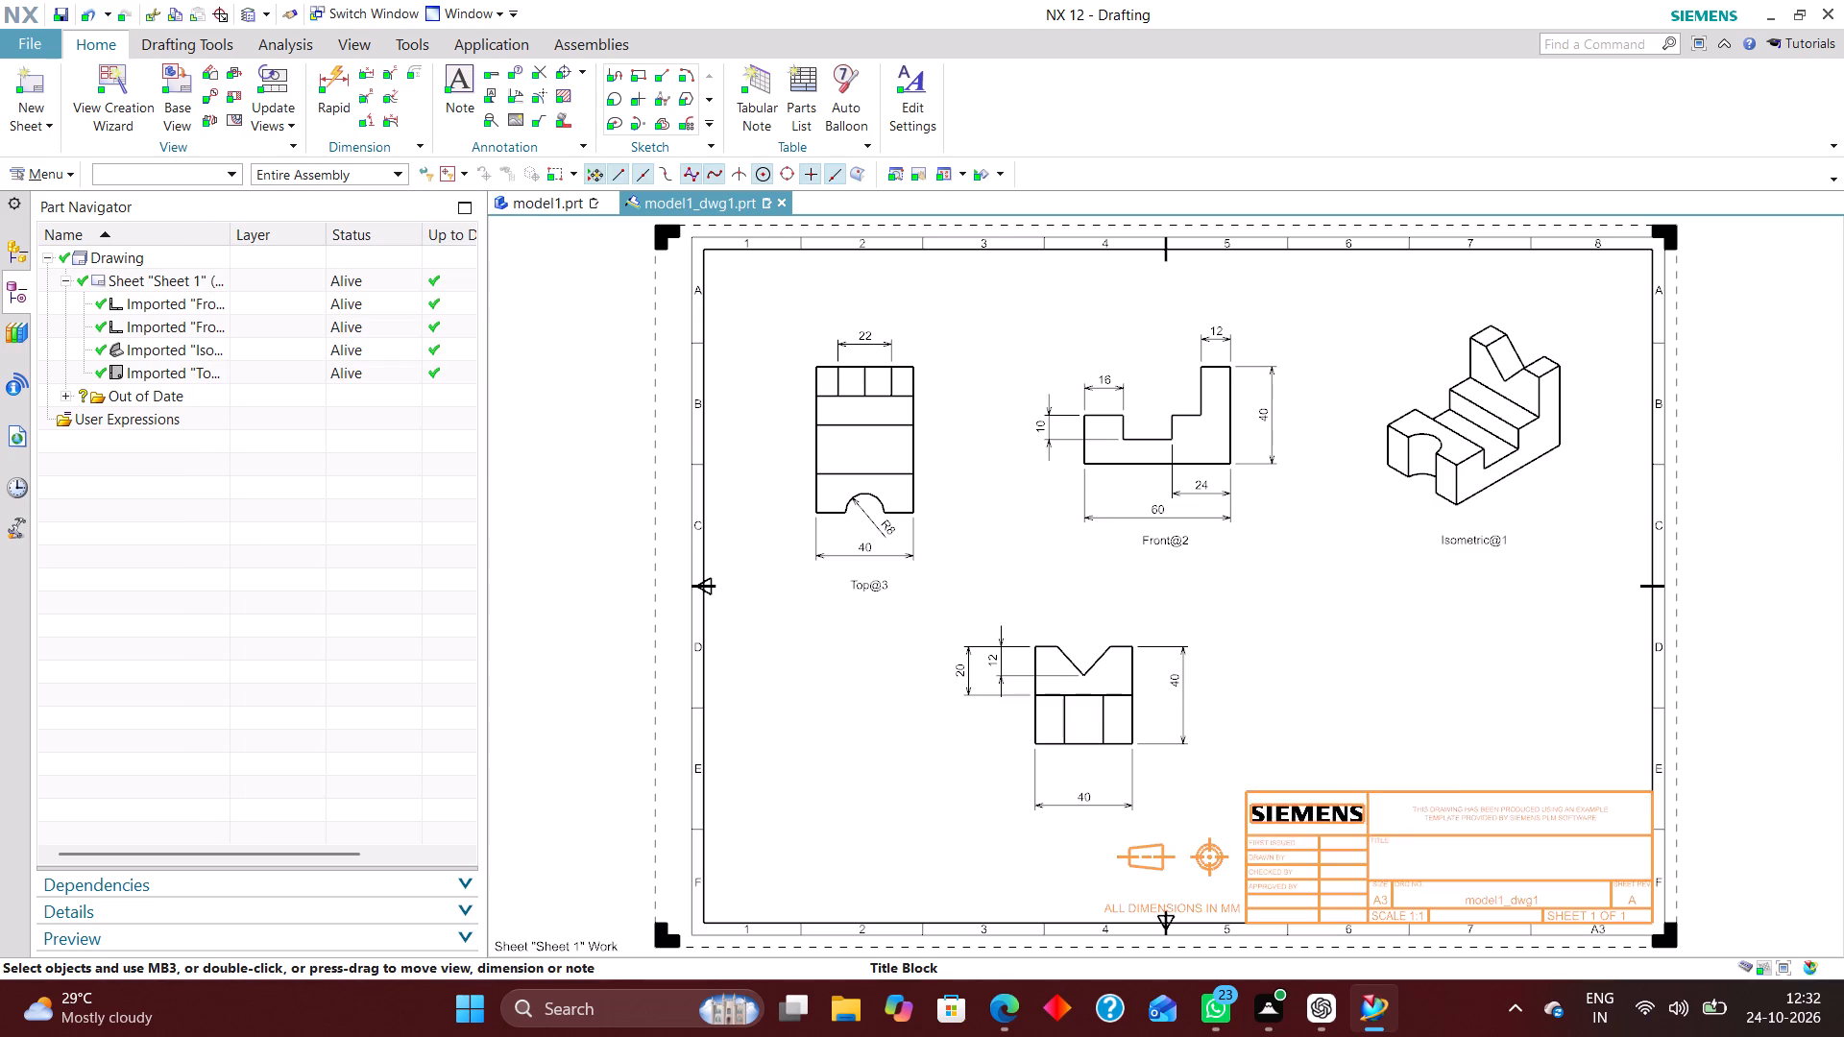
left_click(1325, 624)
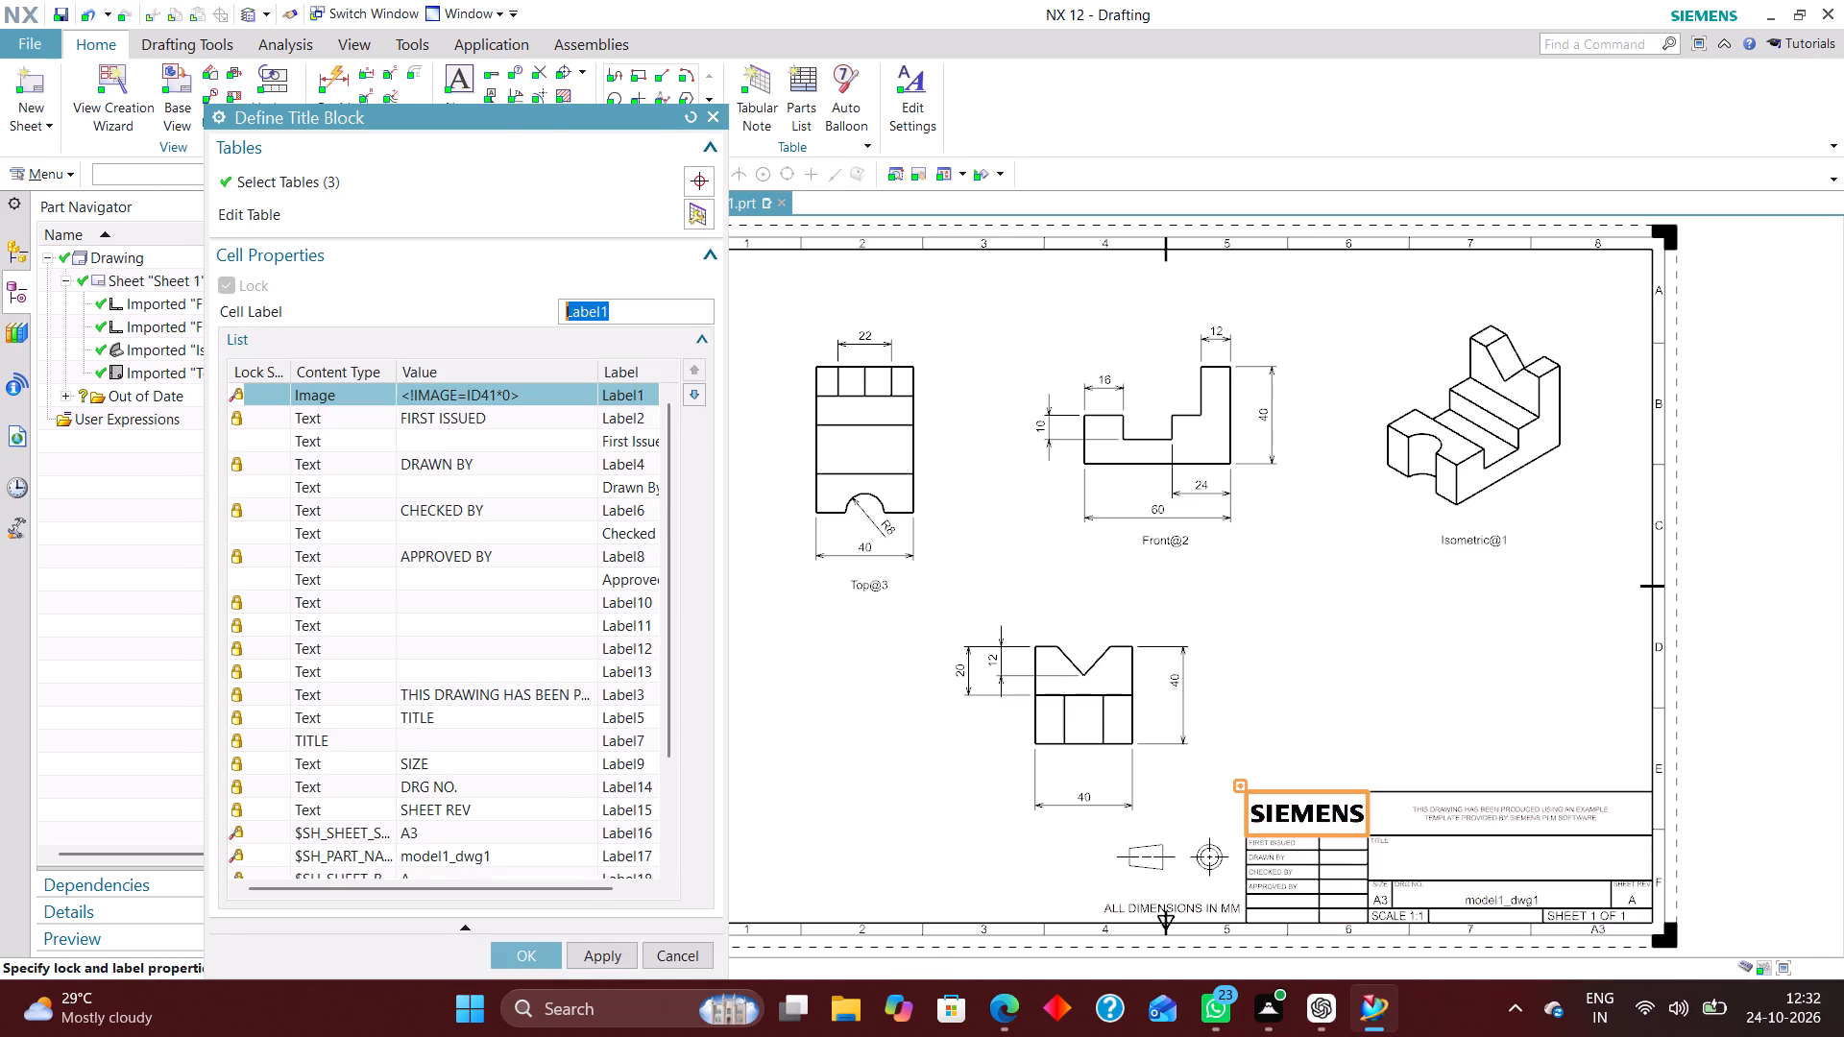
left_click(264, 595)
left_click(232, 373)
left_click(248, 711)
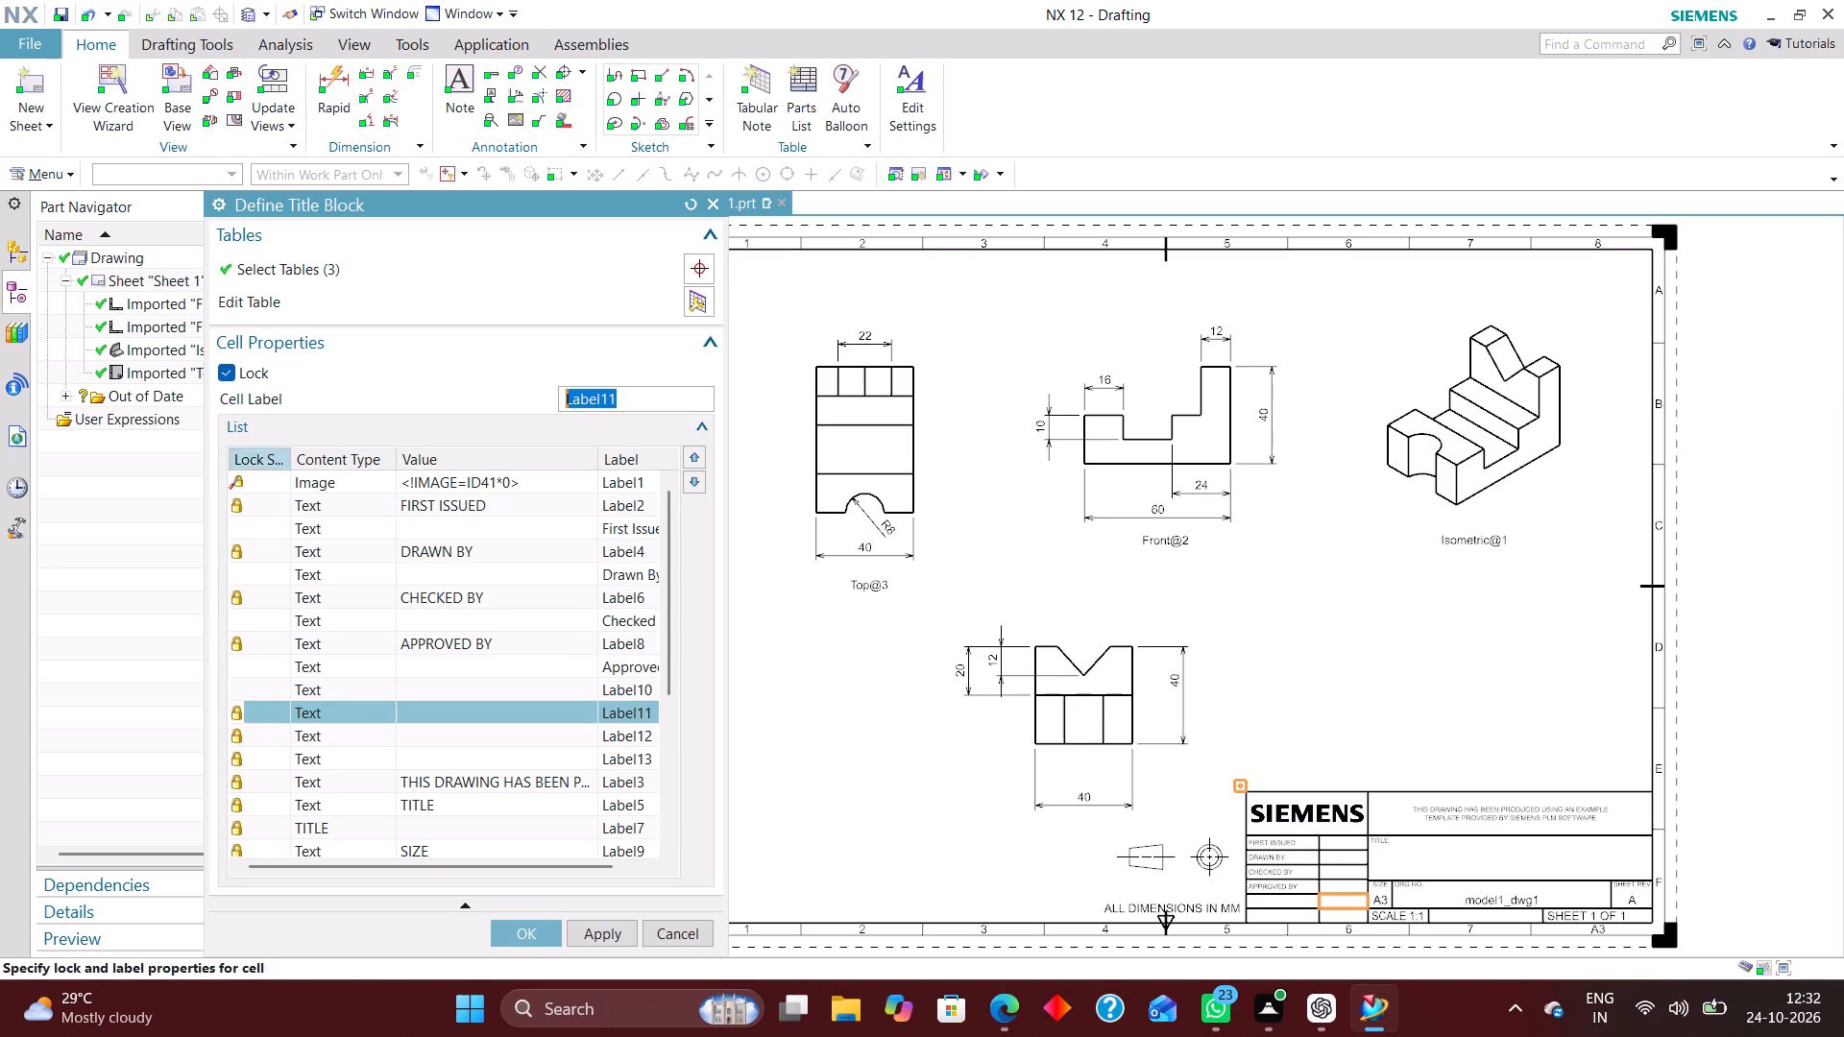
left_click(246, 372)
left_click(276, 734)
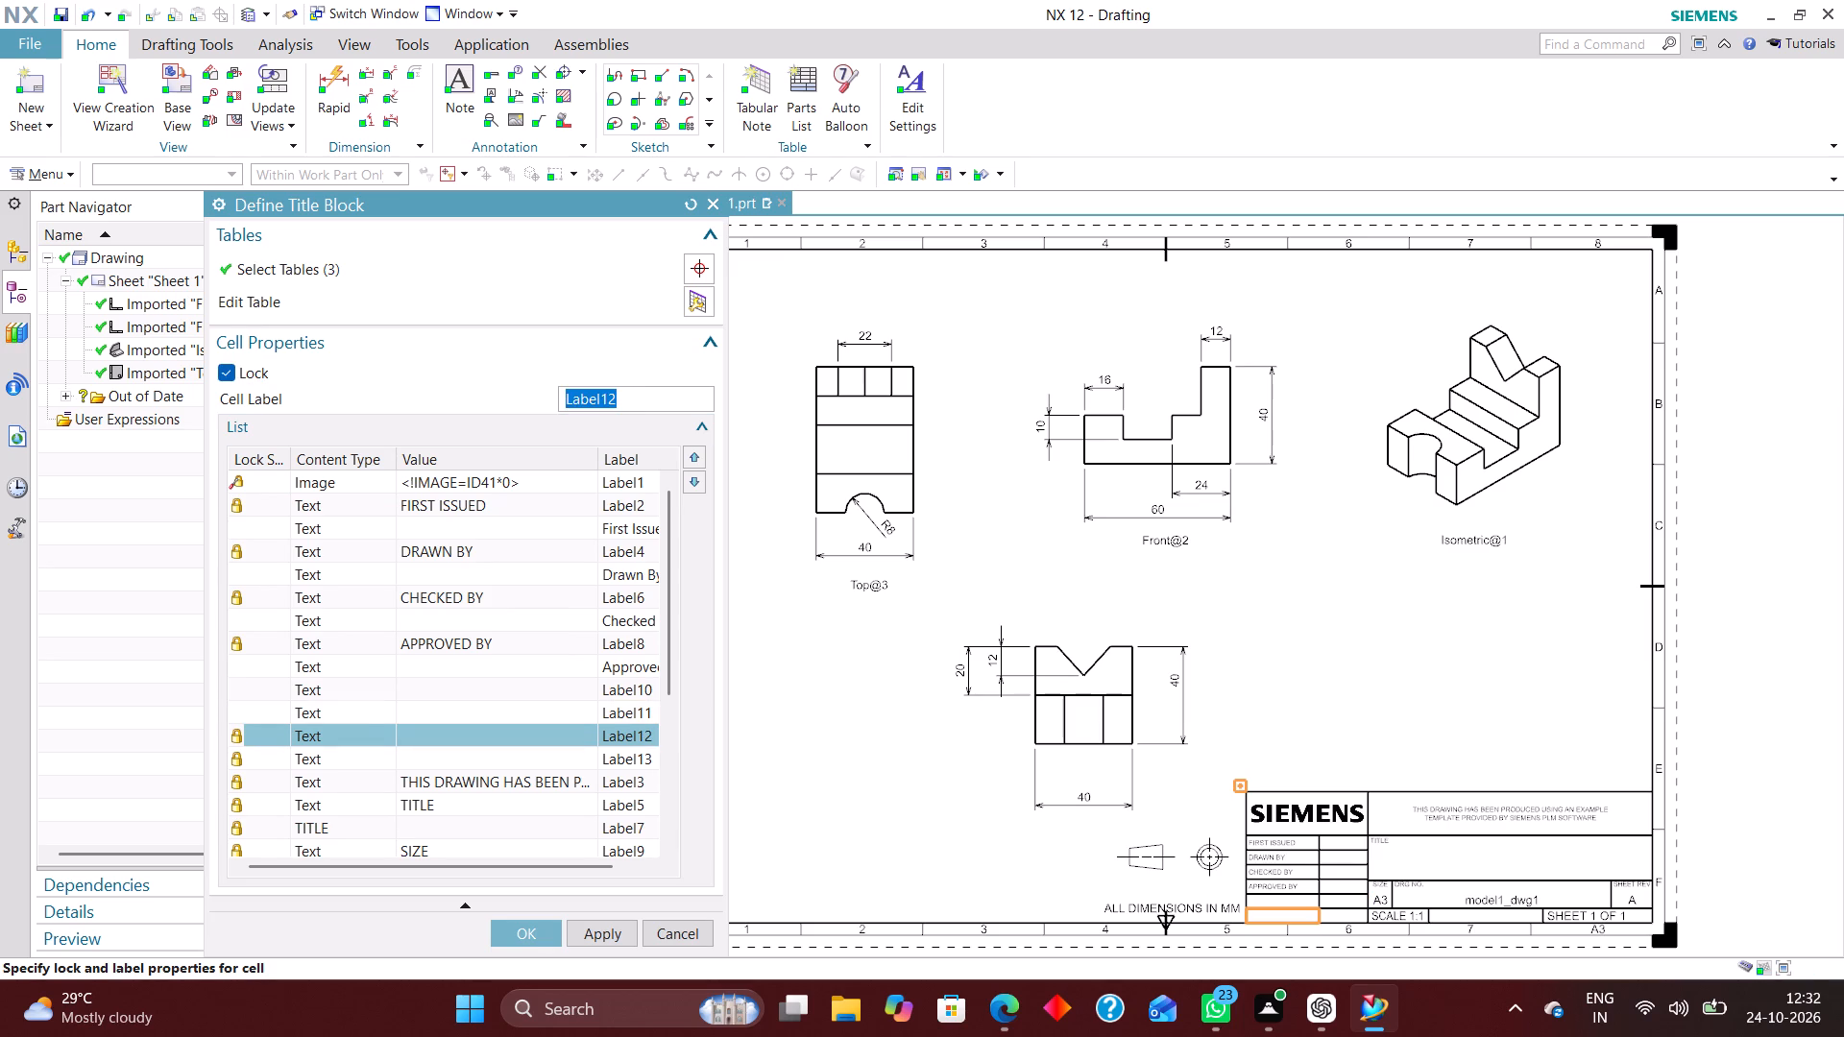
left_click(252, 371)
left_click(258, 763)
left_click(265, 374)
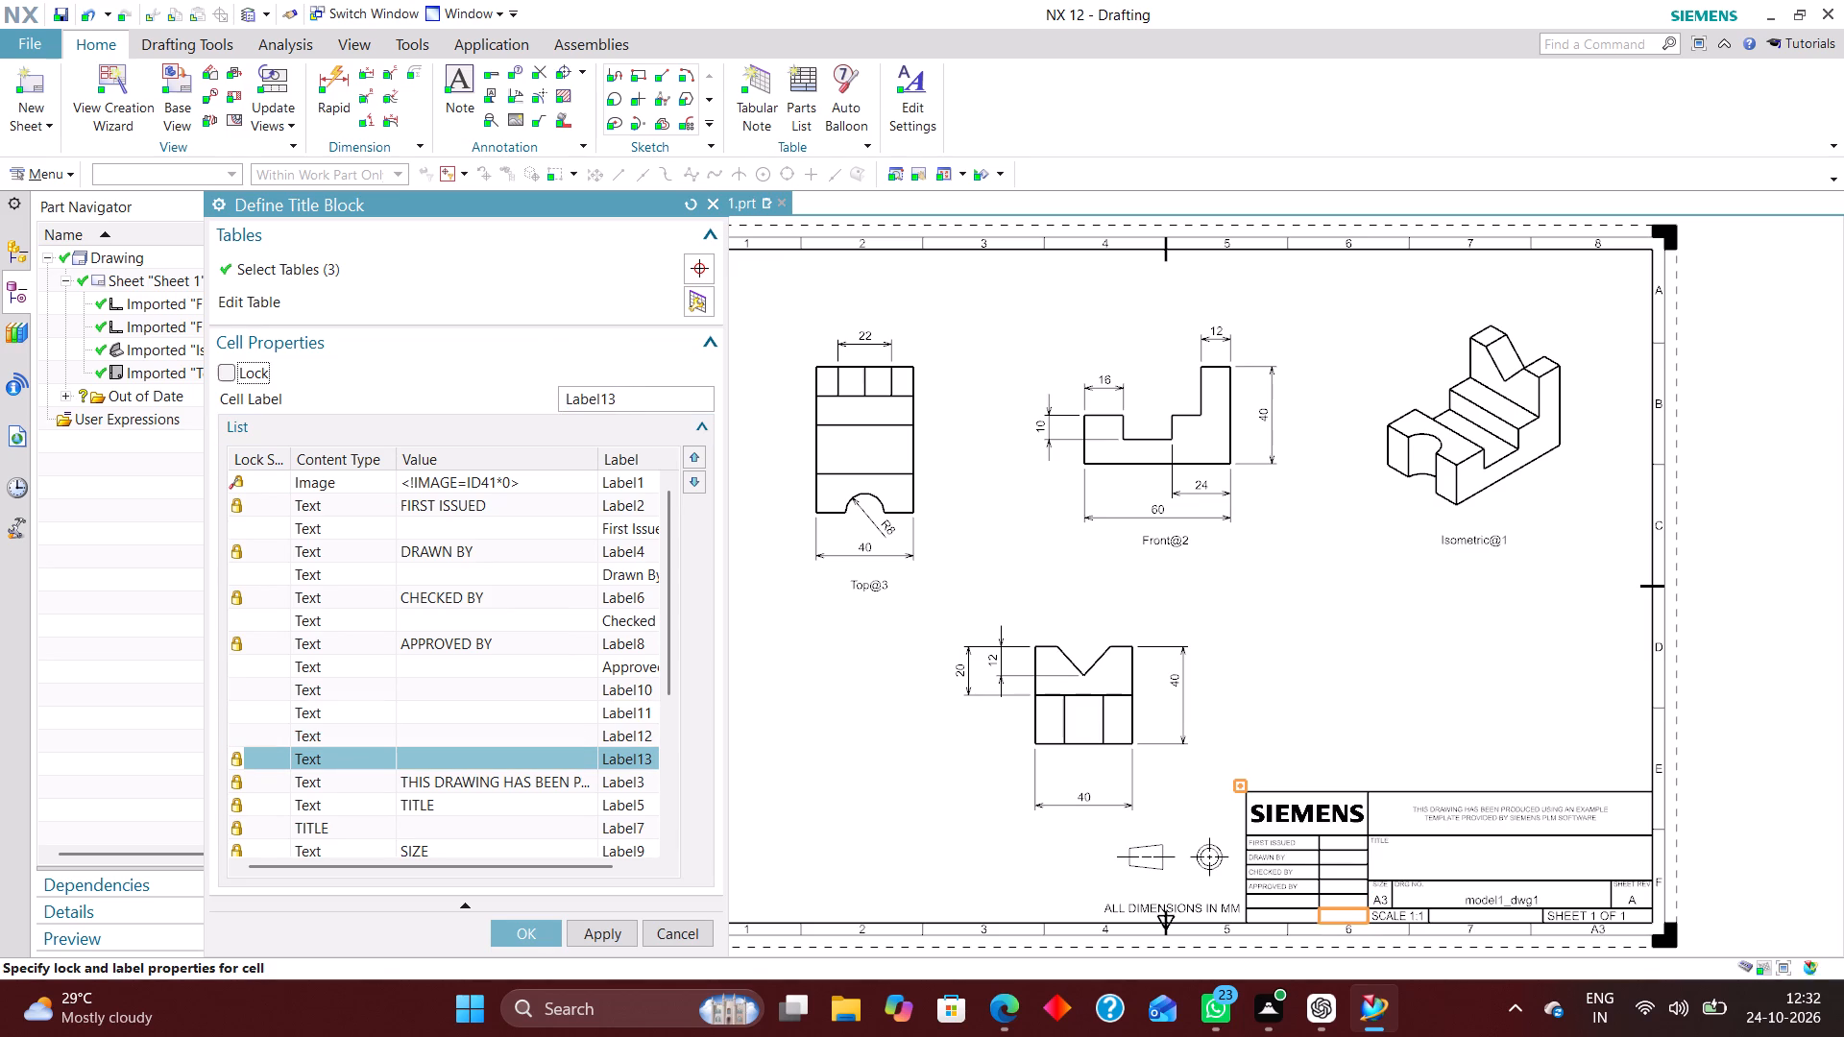
Unlock the TITLE cell Label7 and the empty text cell Label20, and apply the title block definition.
left_click_drag(387, 204, 410, 130)
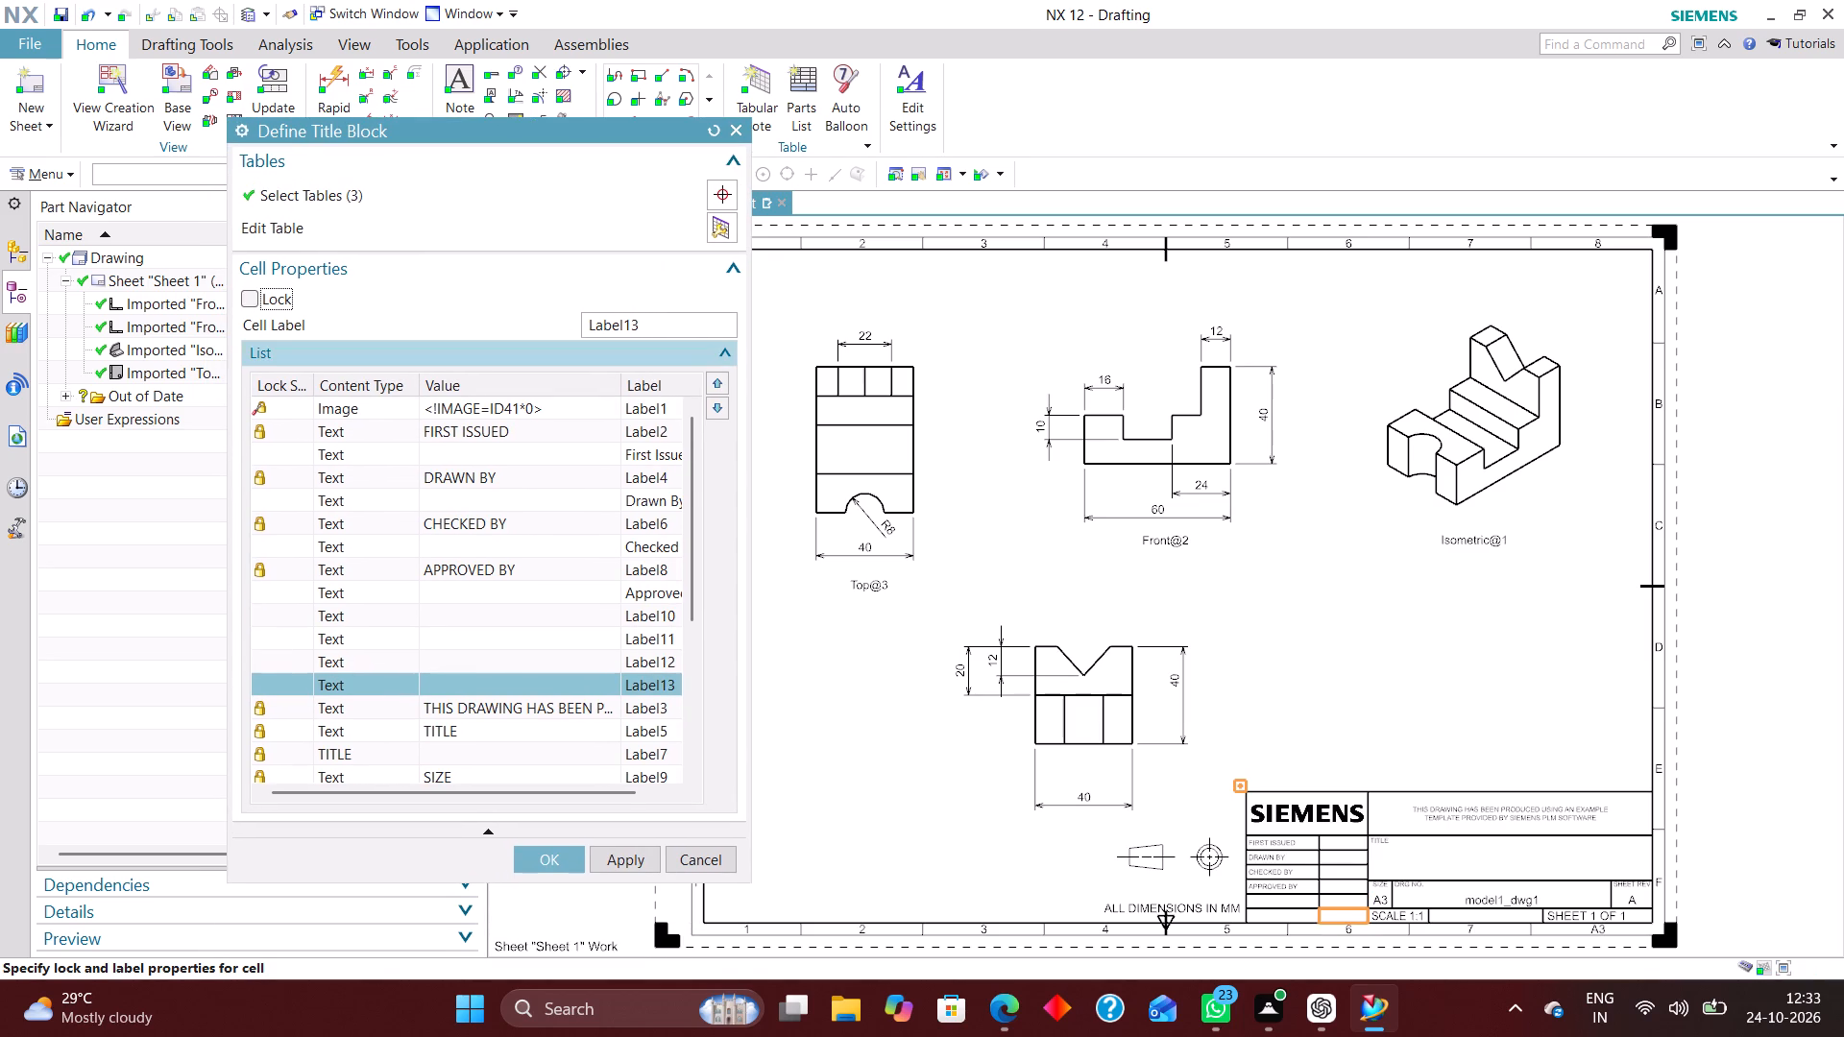
scroll(334, 696, "down", 2)
left_click(284, 618)
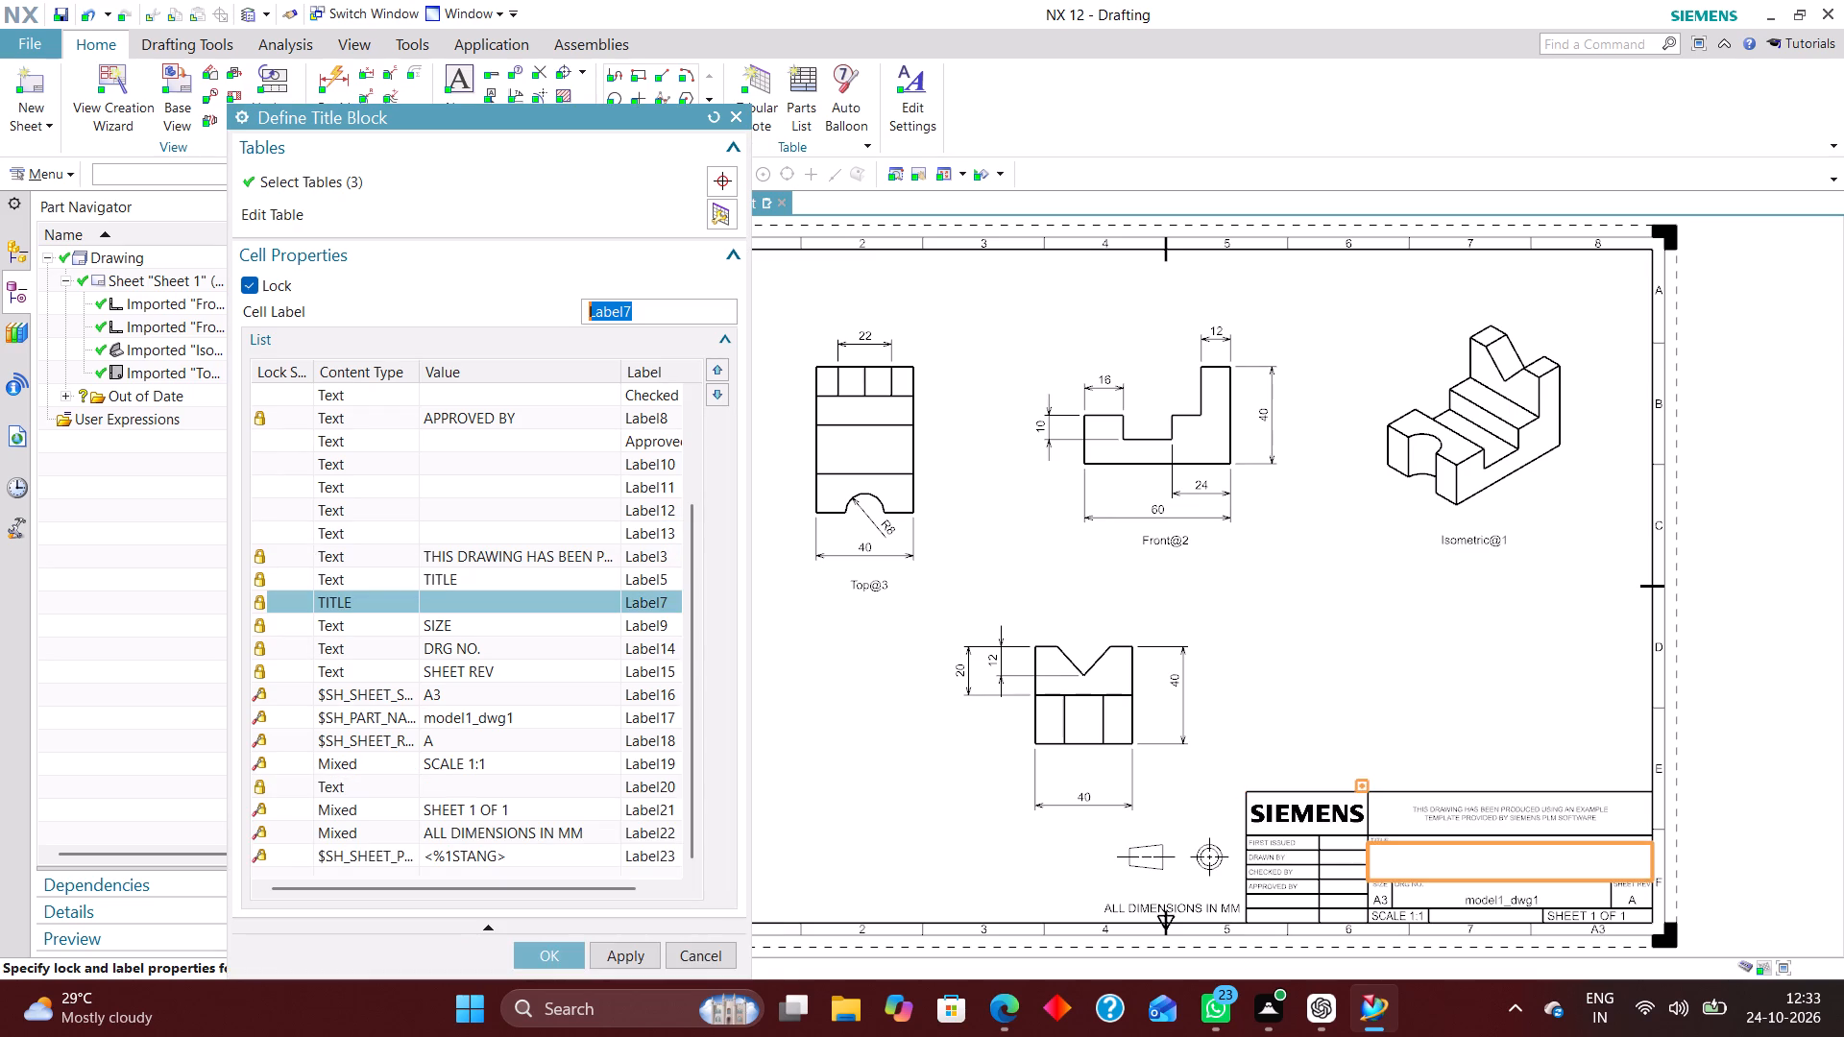
left_click(274, 290)
scroll(309, 622, "down", 1)
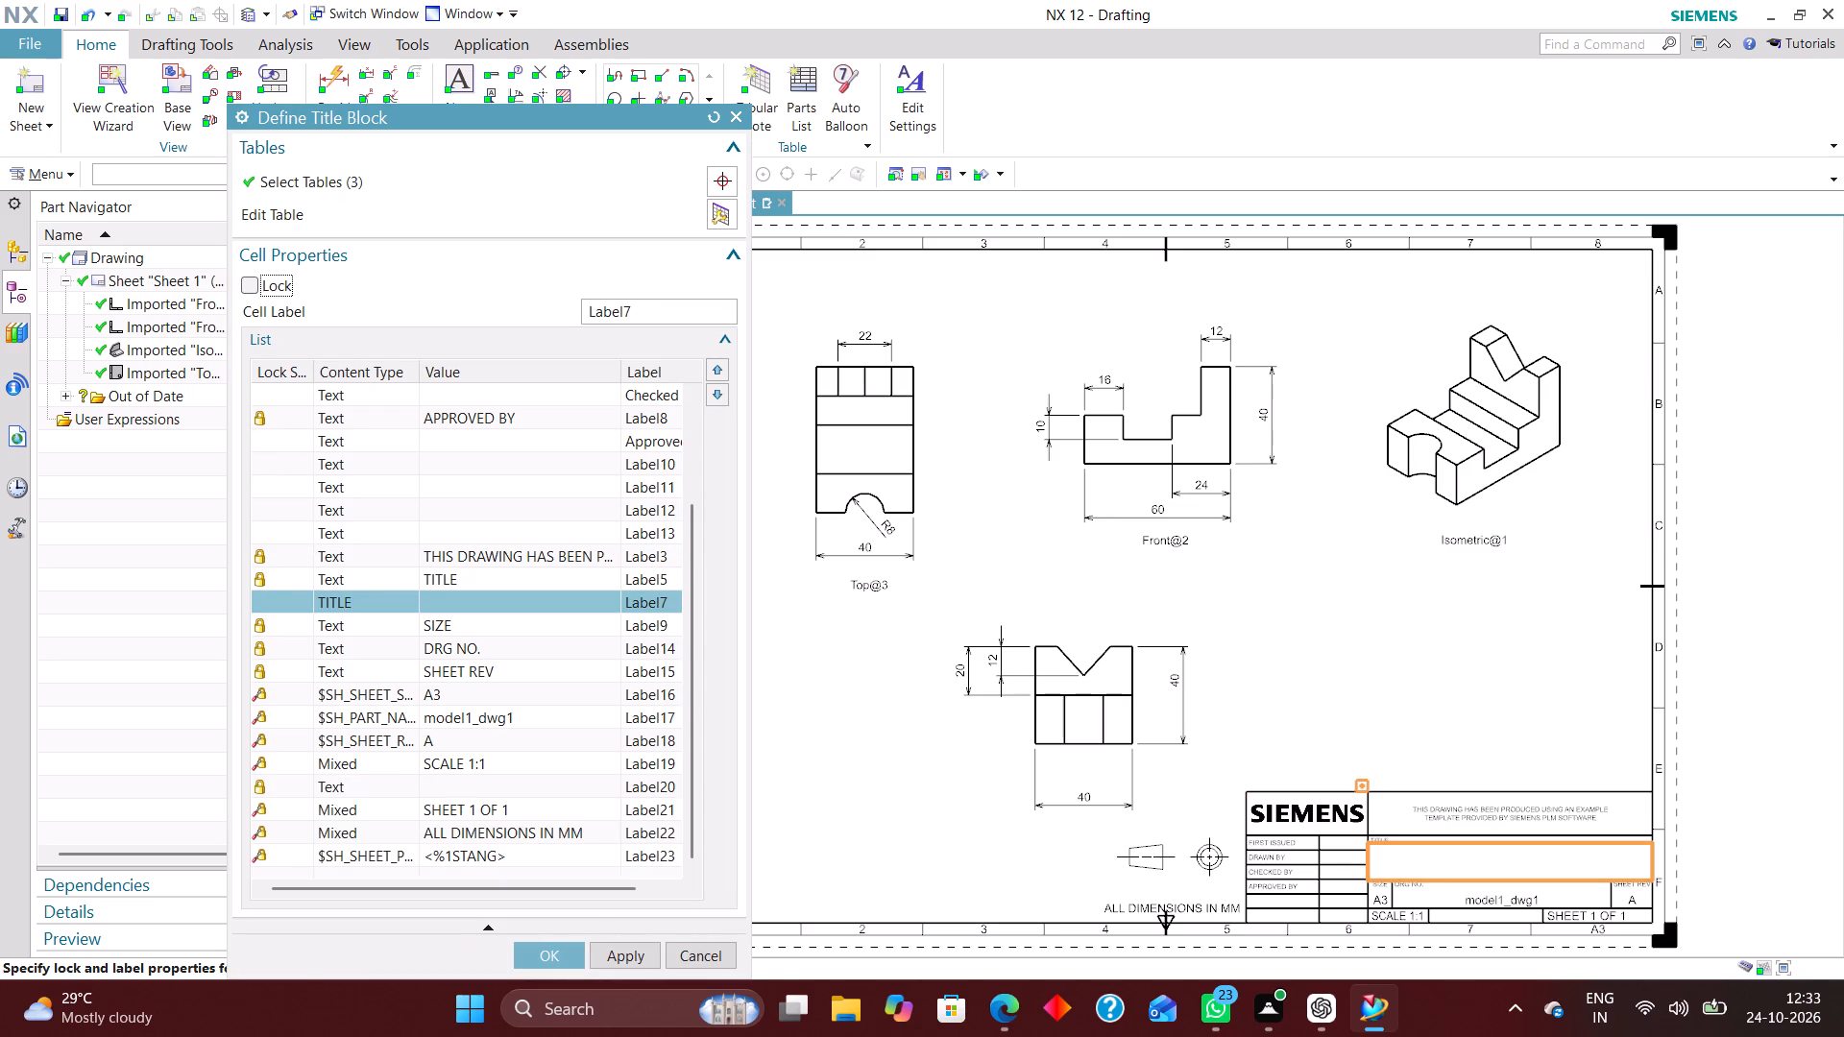
left_click(275, 785)
left_click(243, 287)
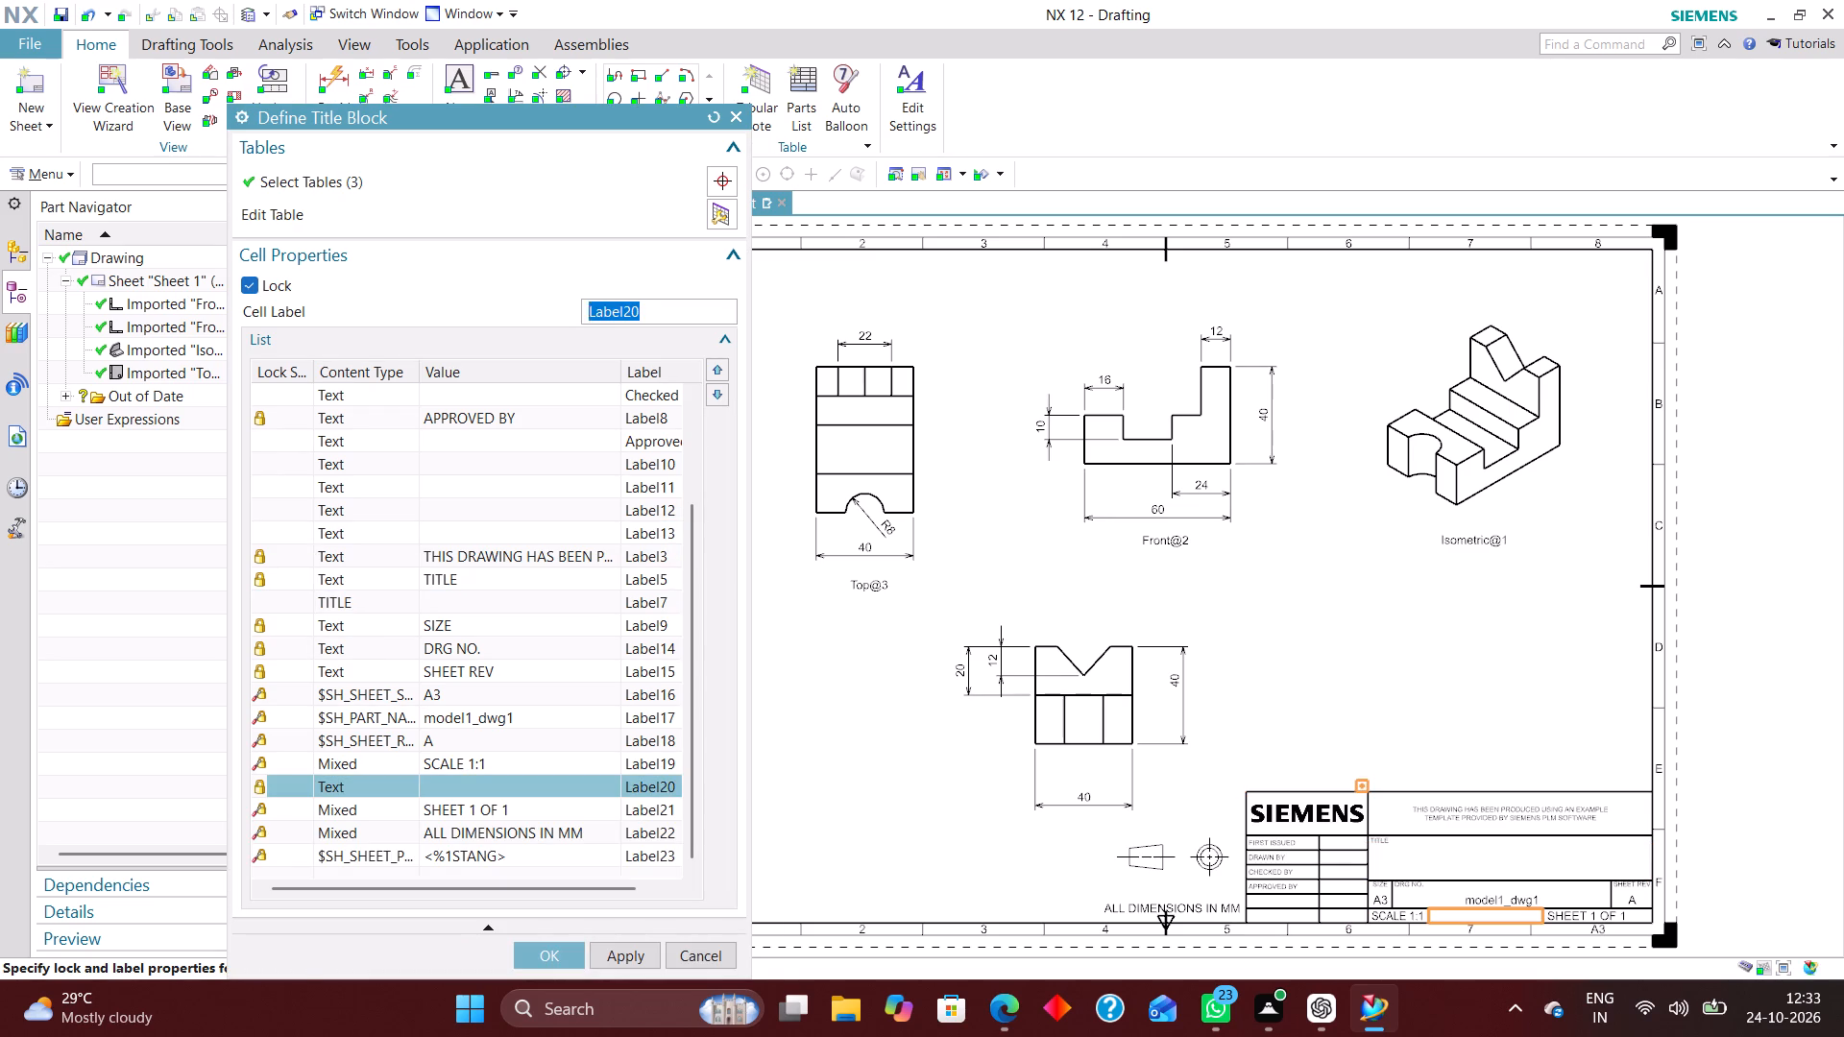
left_click(555, 954)
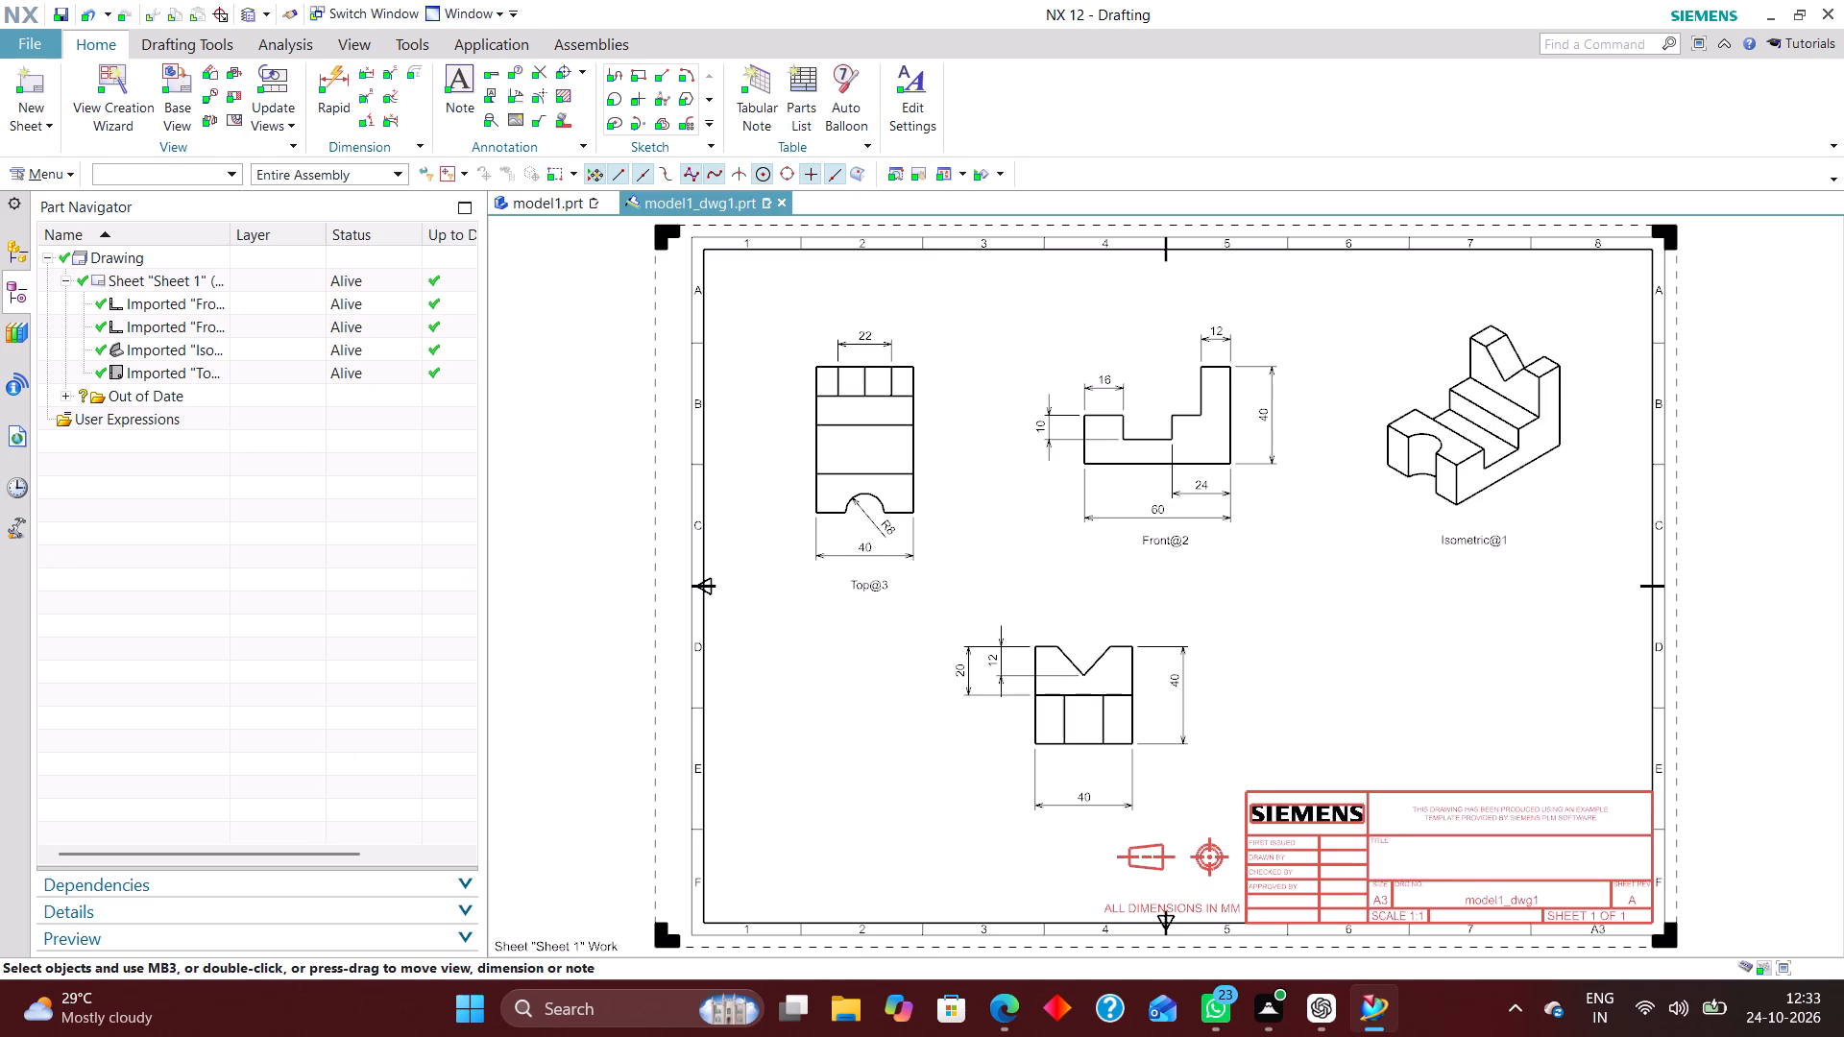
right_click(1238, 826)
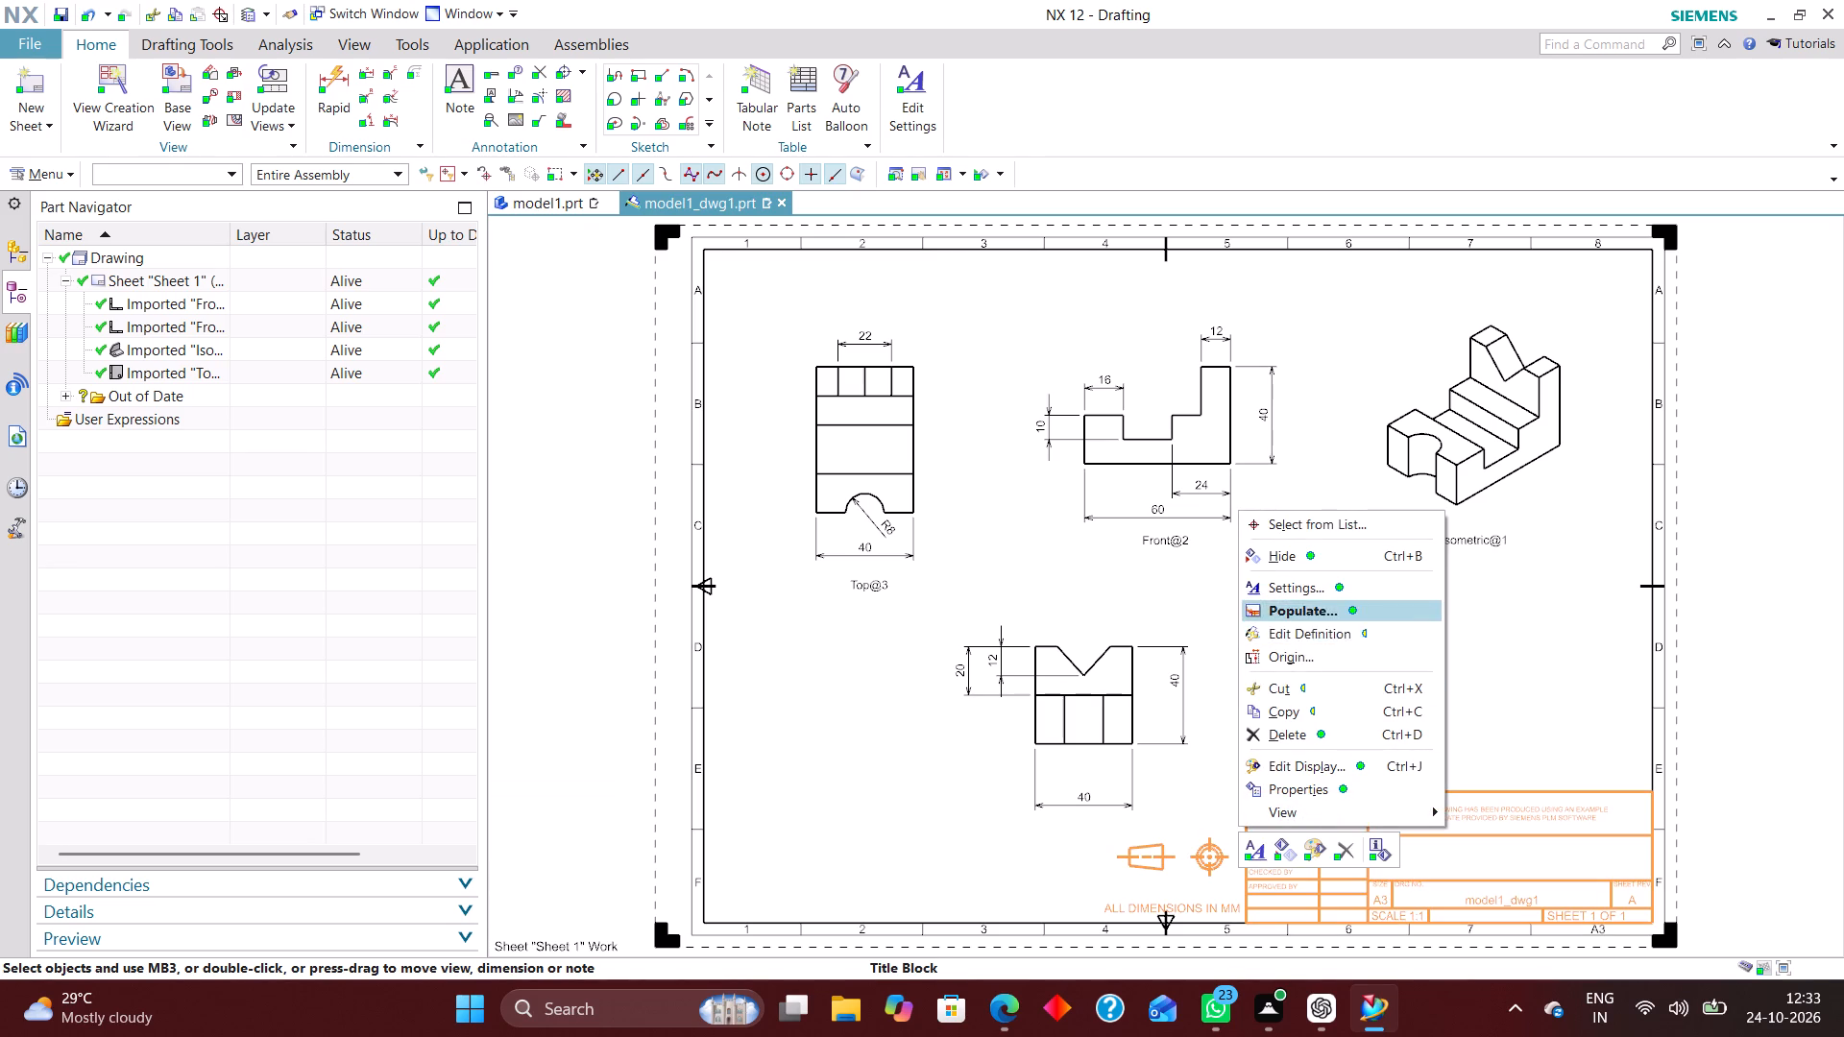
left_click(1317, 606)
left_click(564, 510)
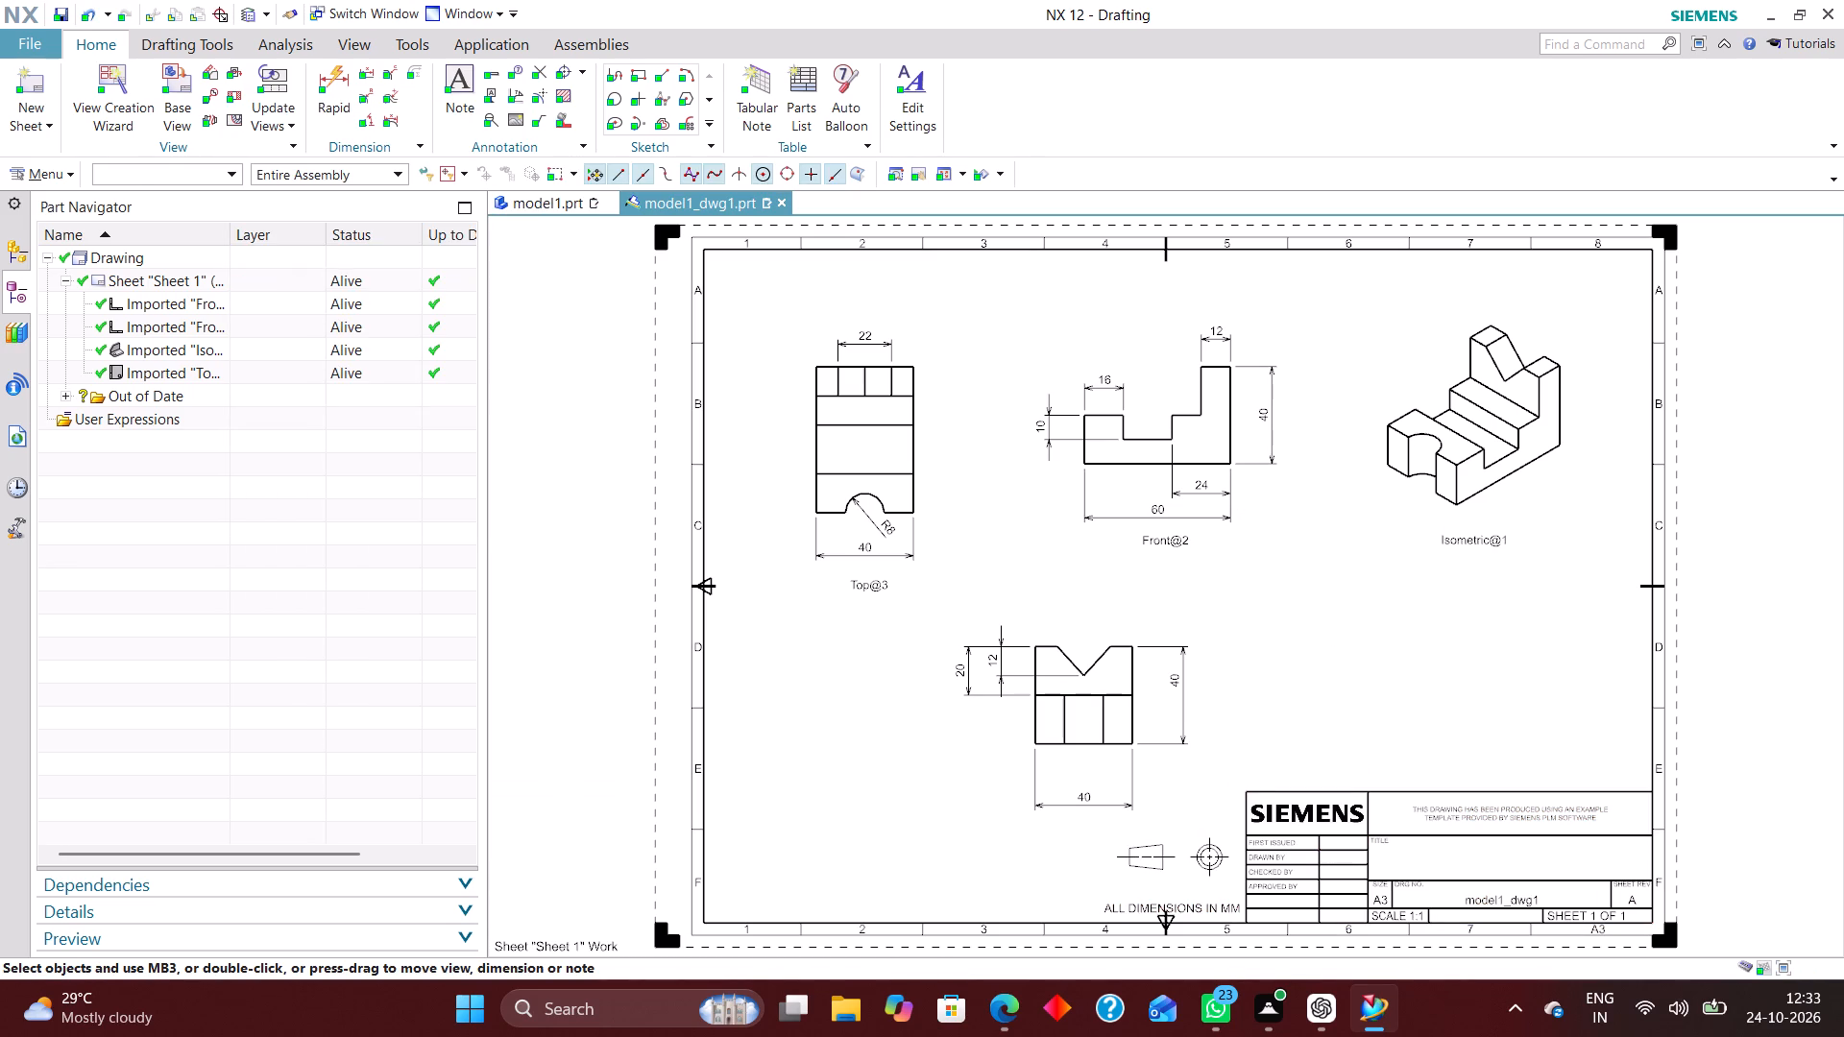
Rename the isometric view as ISOMETRIC VIEW.
left_click(233, 350)
right_click(233, 350)
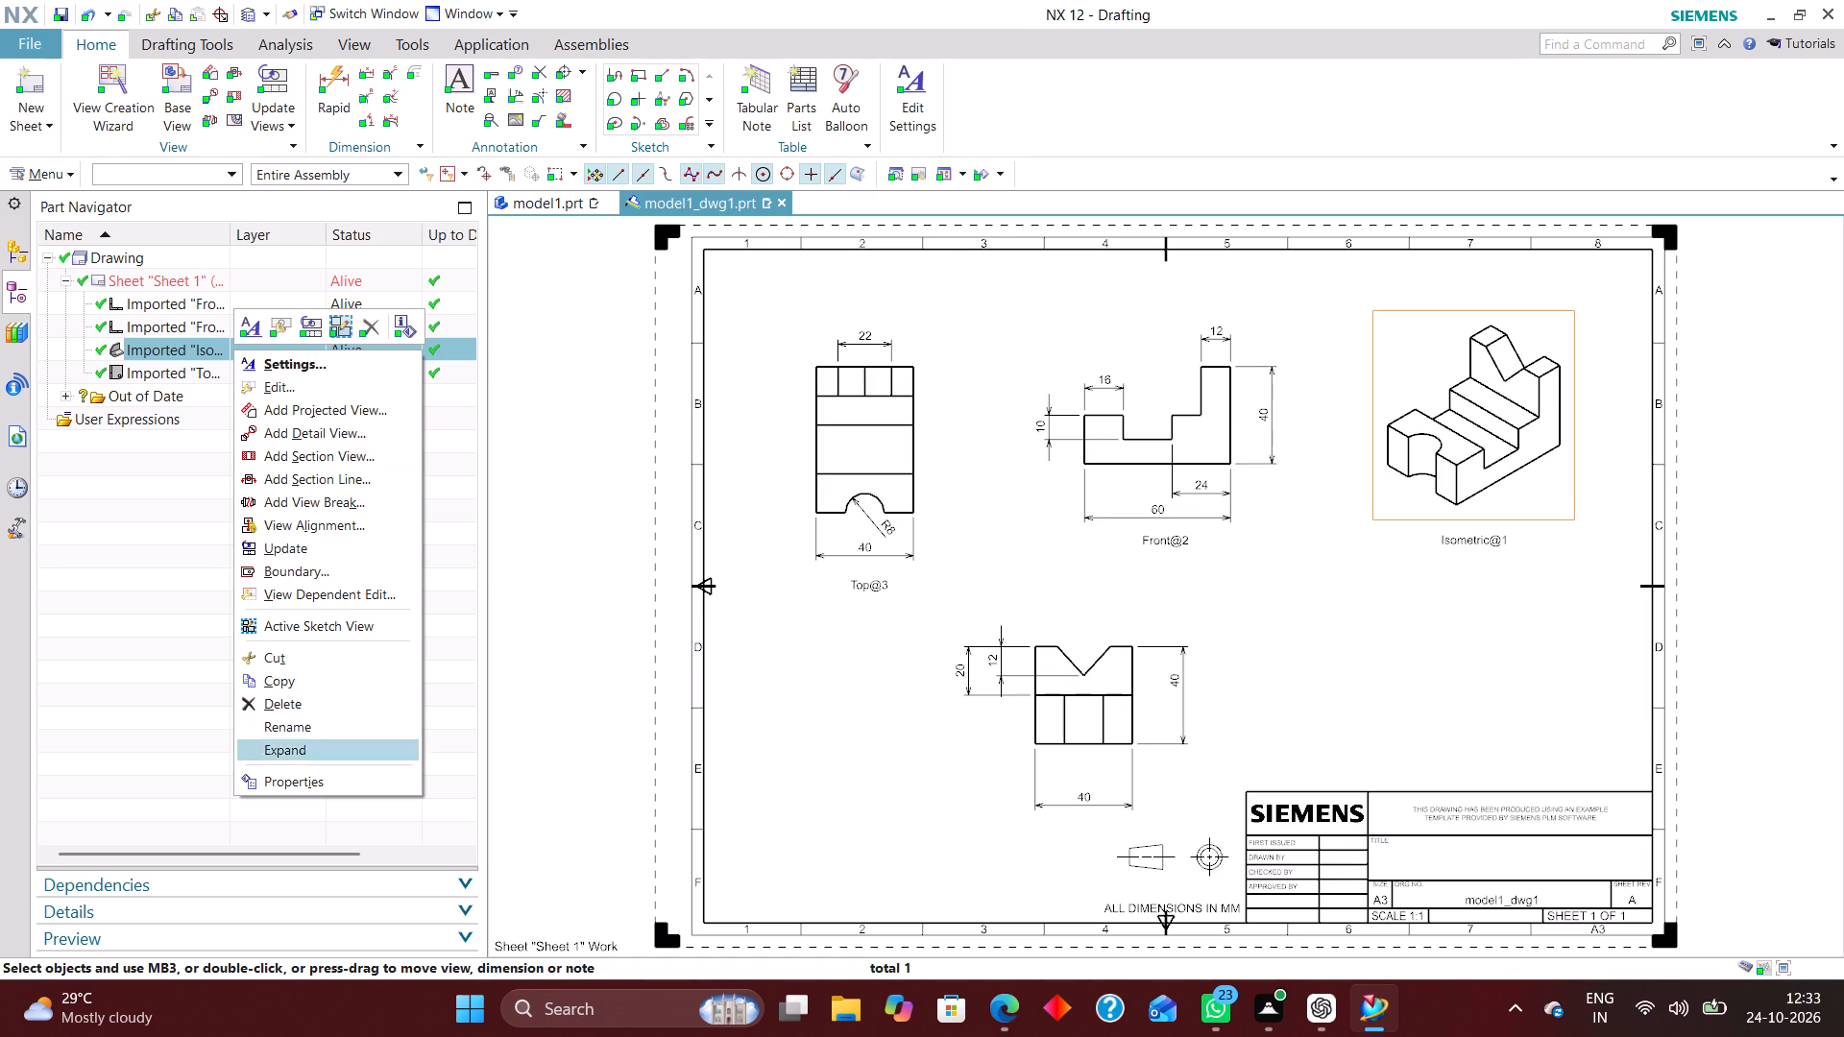
left_click(295, 722)
key("BackSpace")
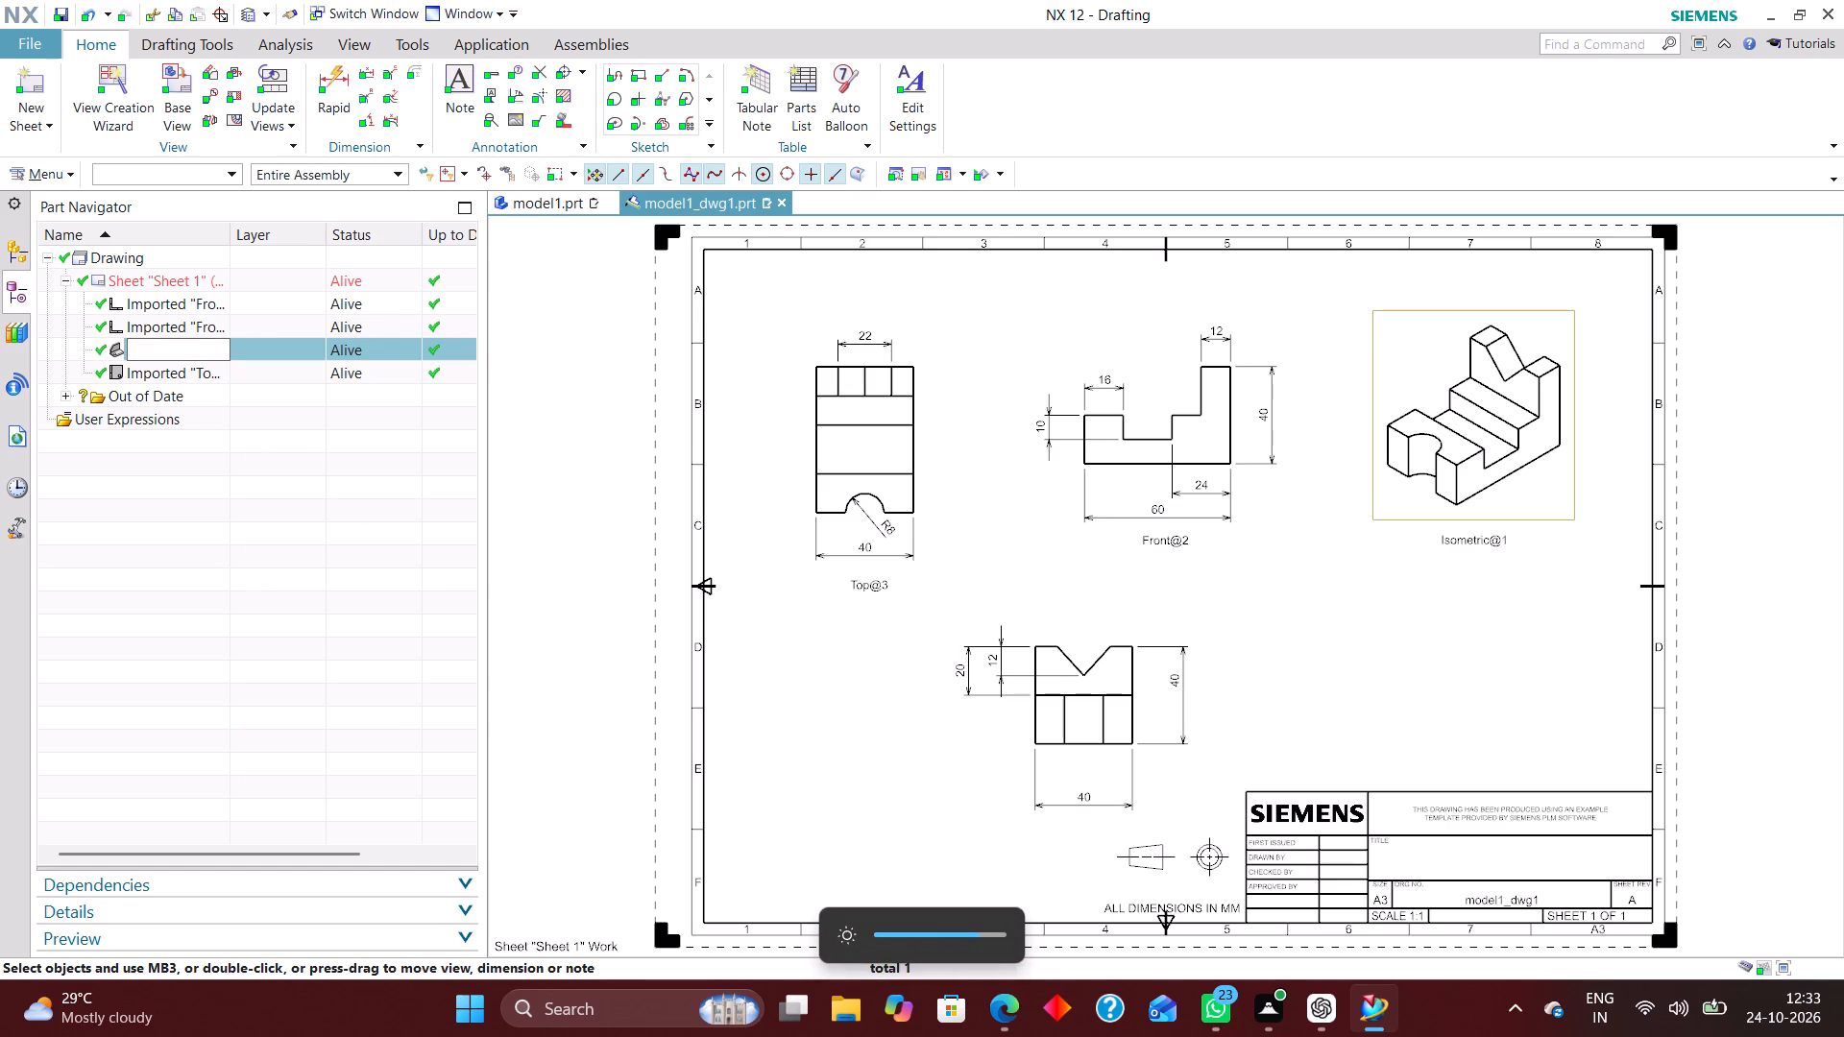
type("ISOMETRIC VIEW")
key("Return")
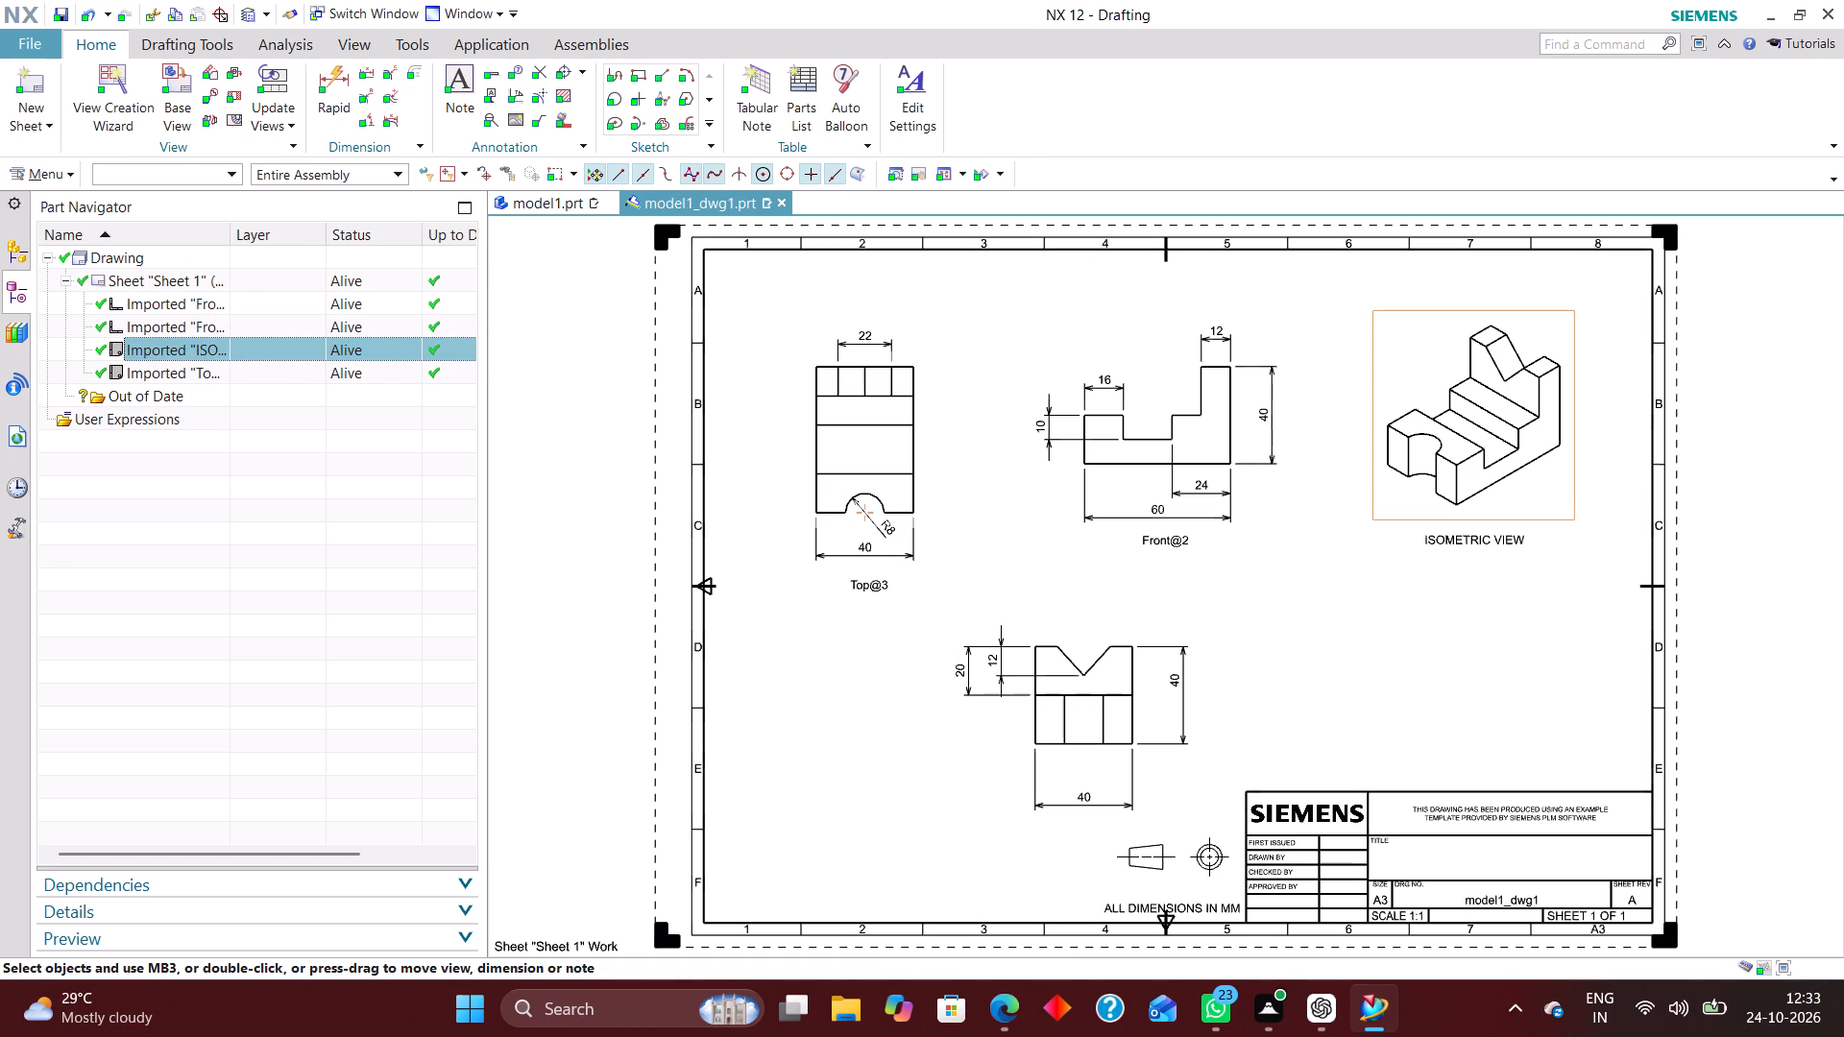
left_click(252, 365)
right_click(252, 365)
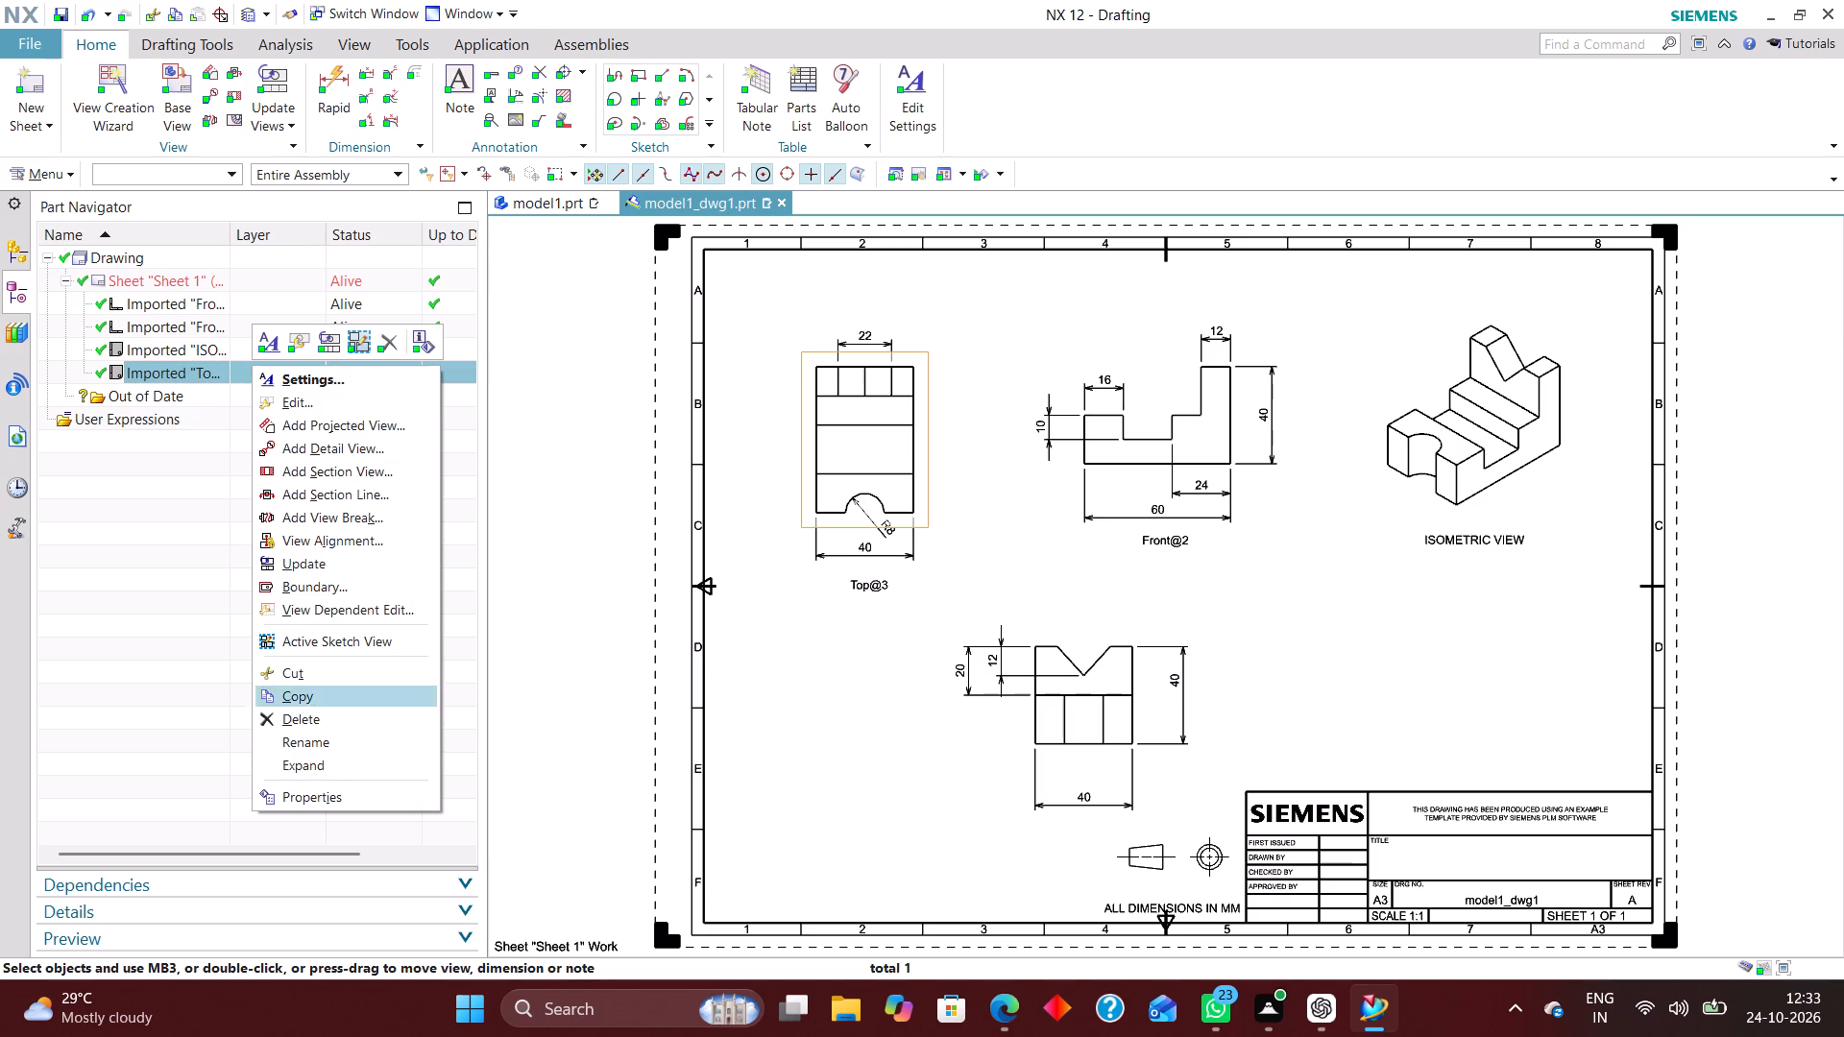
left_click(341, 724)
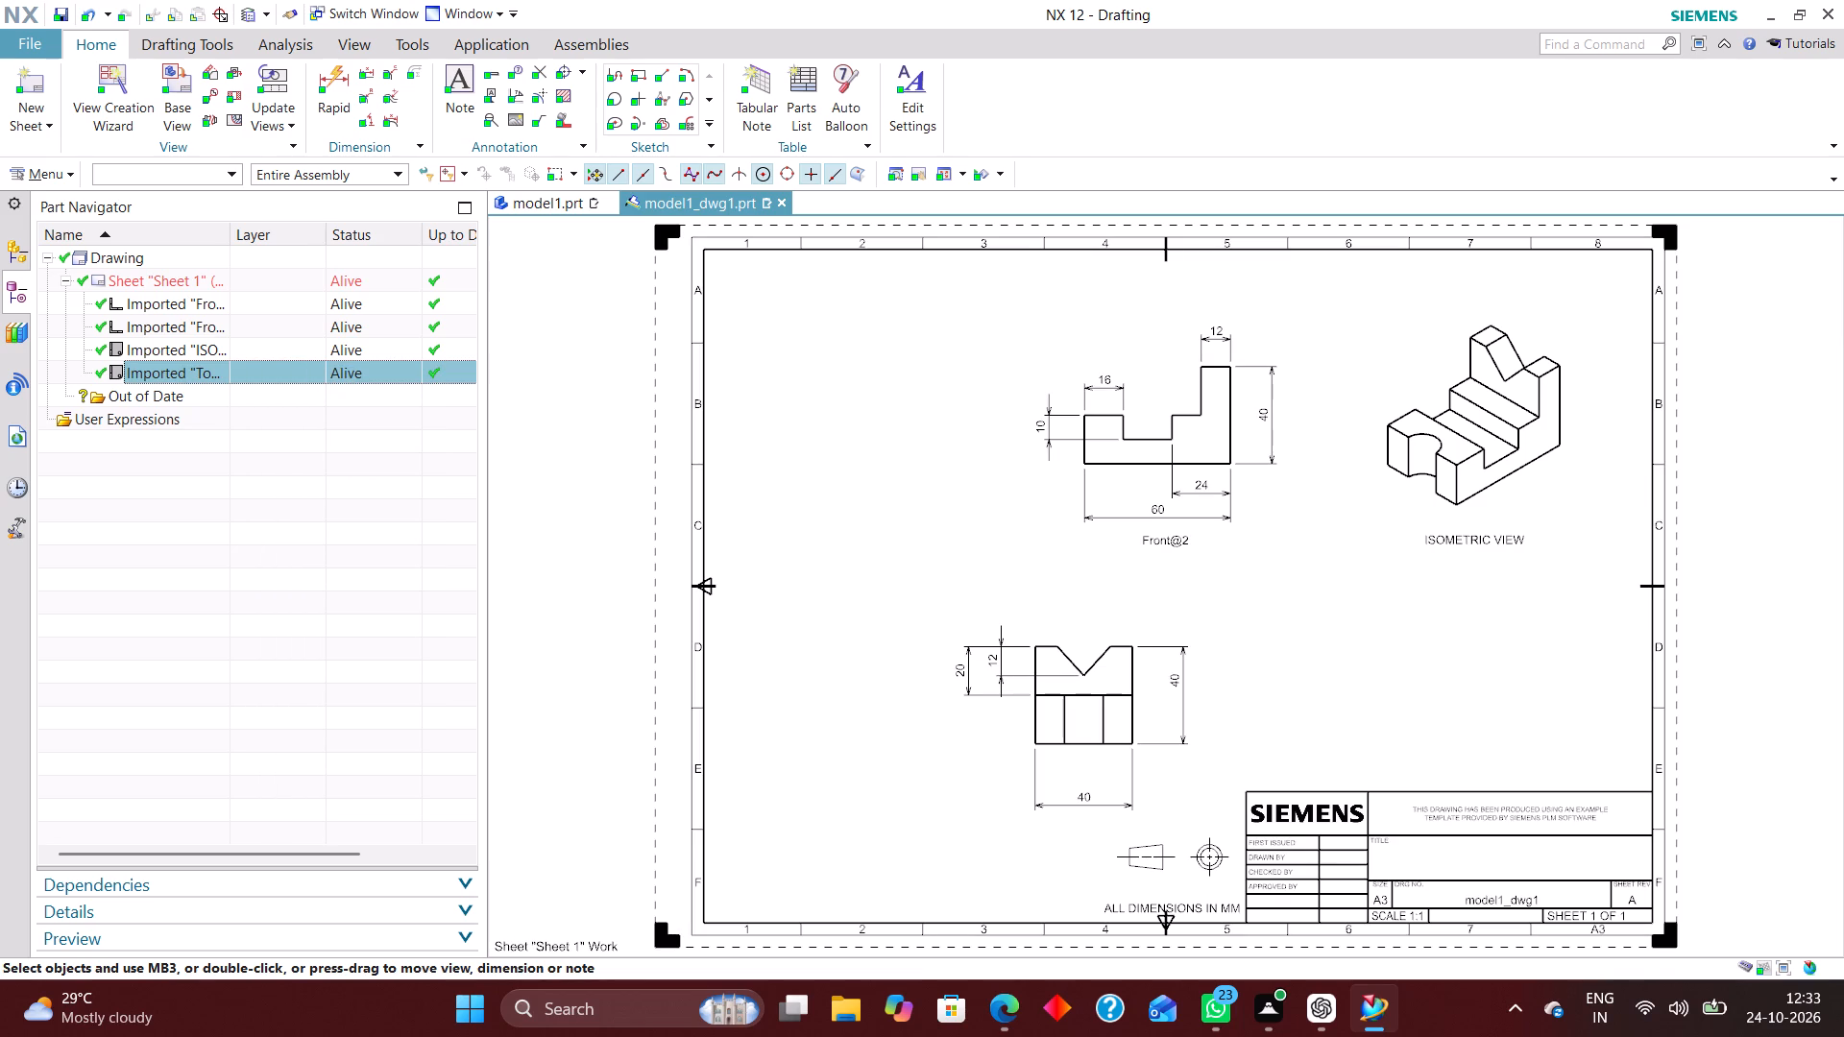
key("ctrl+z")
Rename the top view as TOP VIEW.
left_click(259, 371)
right_click(259, 370)
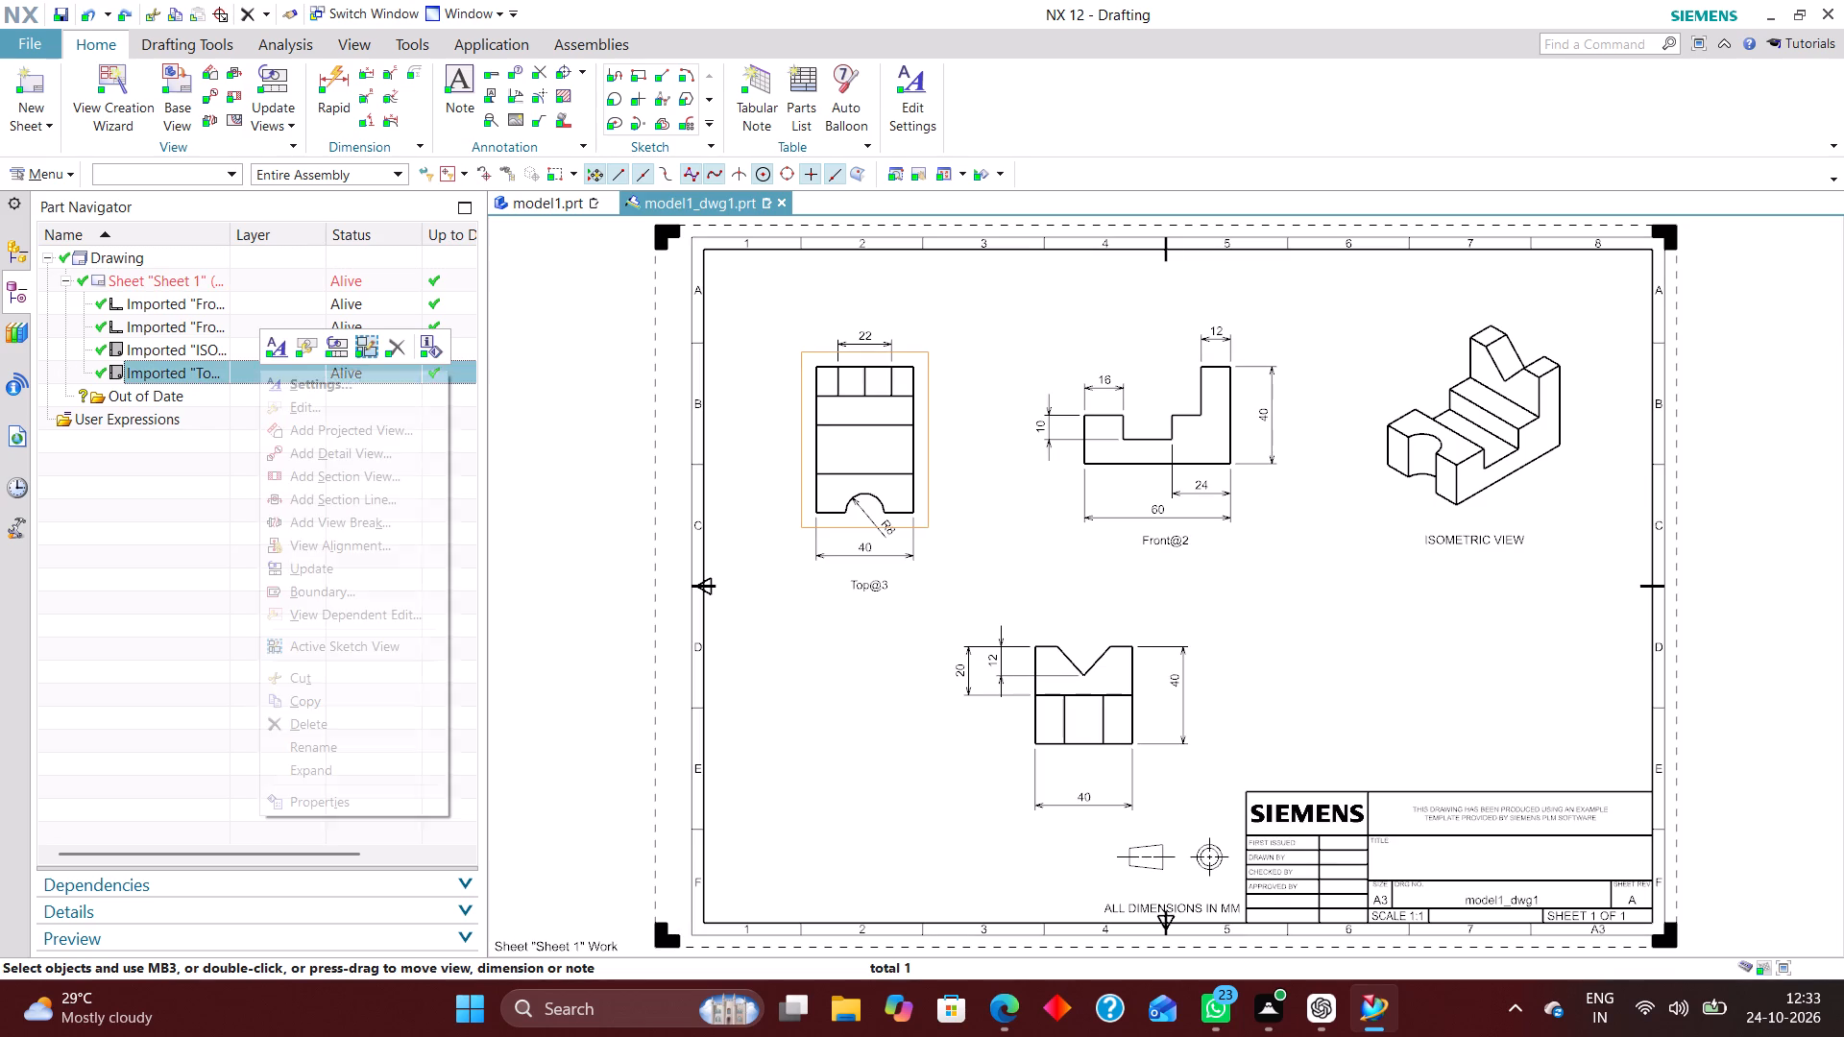
left_click(326, 747)
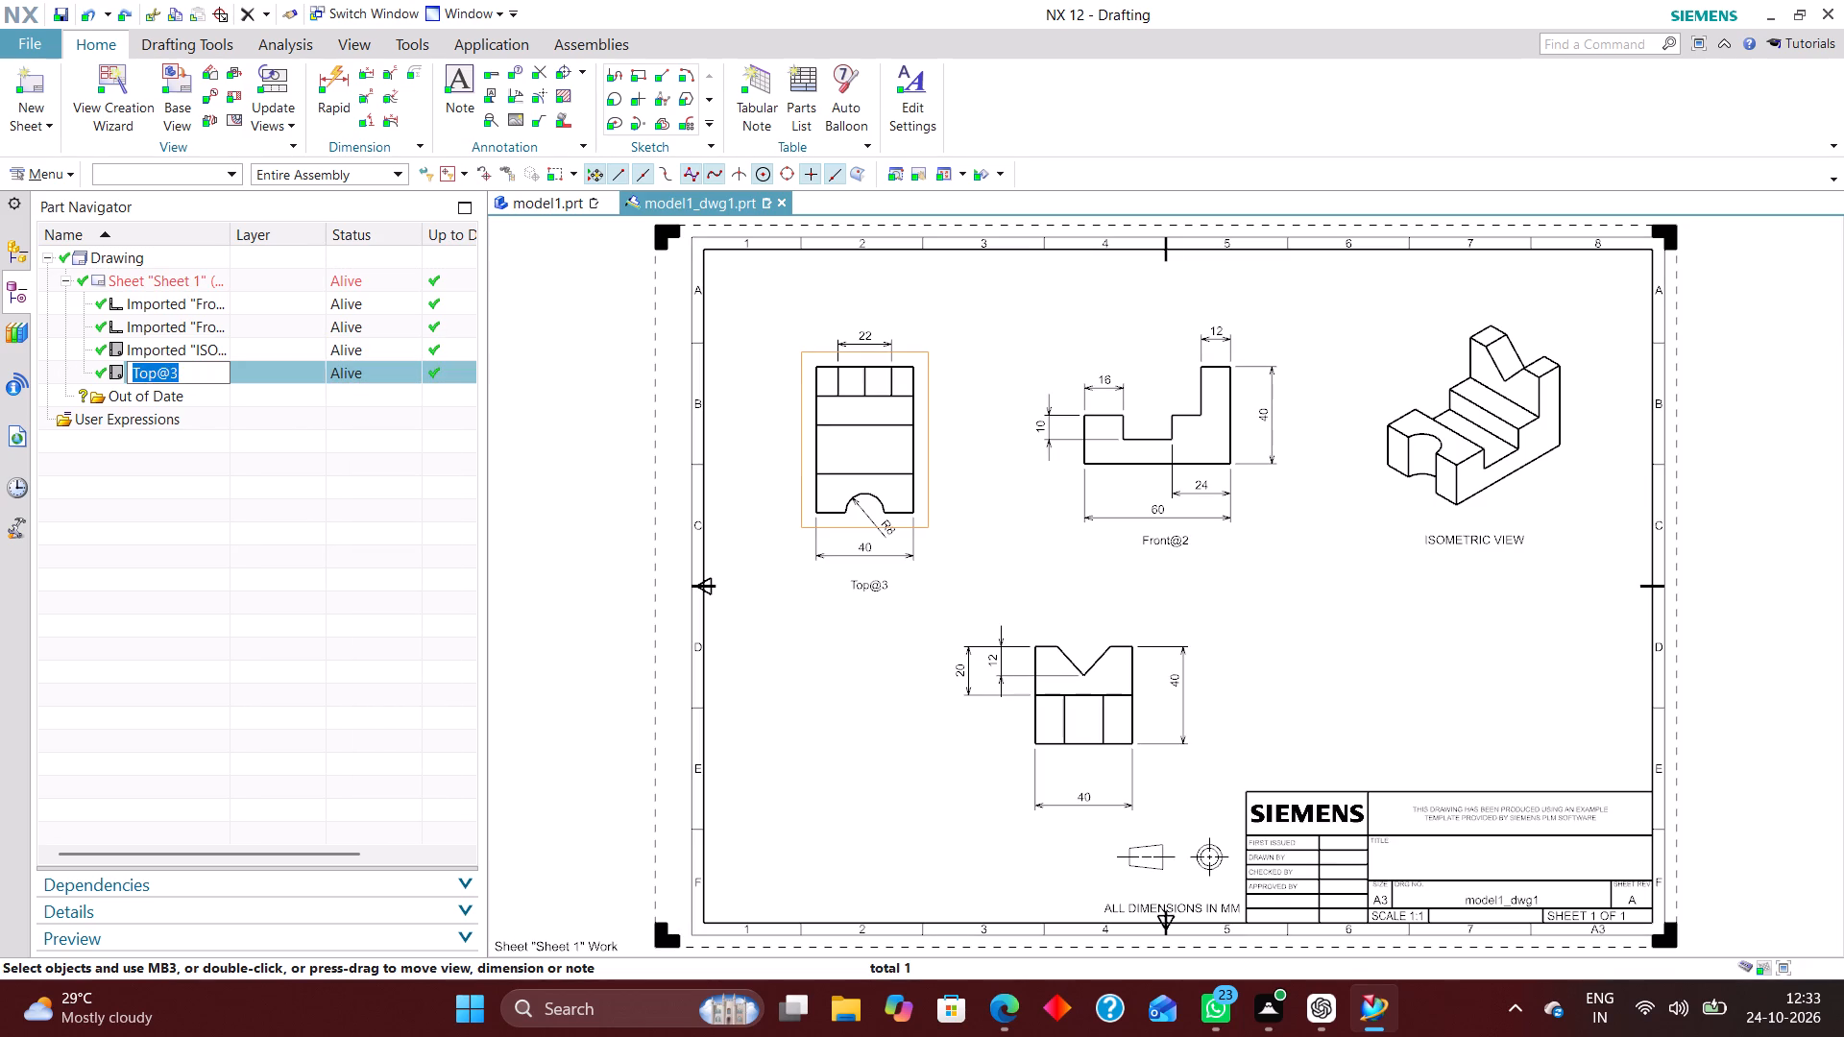
key("BackSpace")
type("TP")
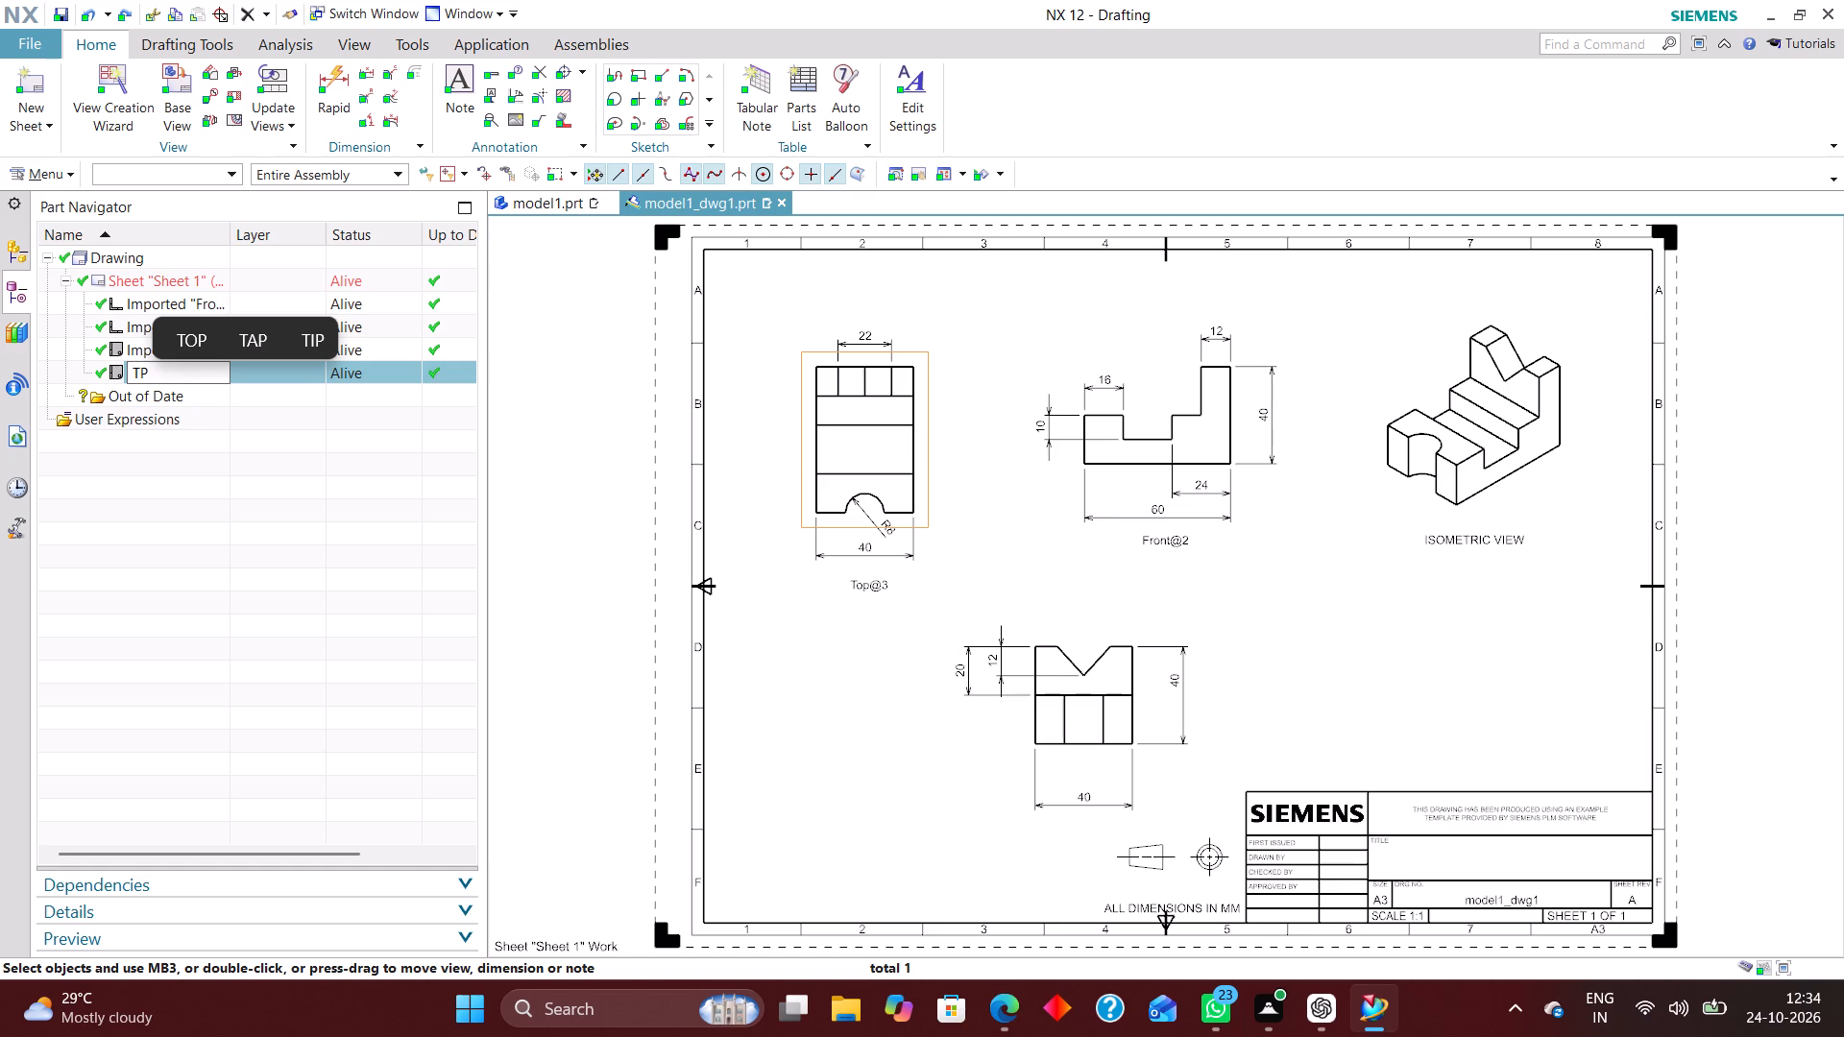
key("BackSpace")
type("OP VIEW")
key("Return")
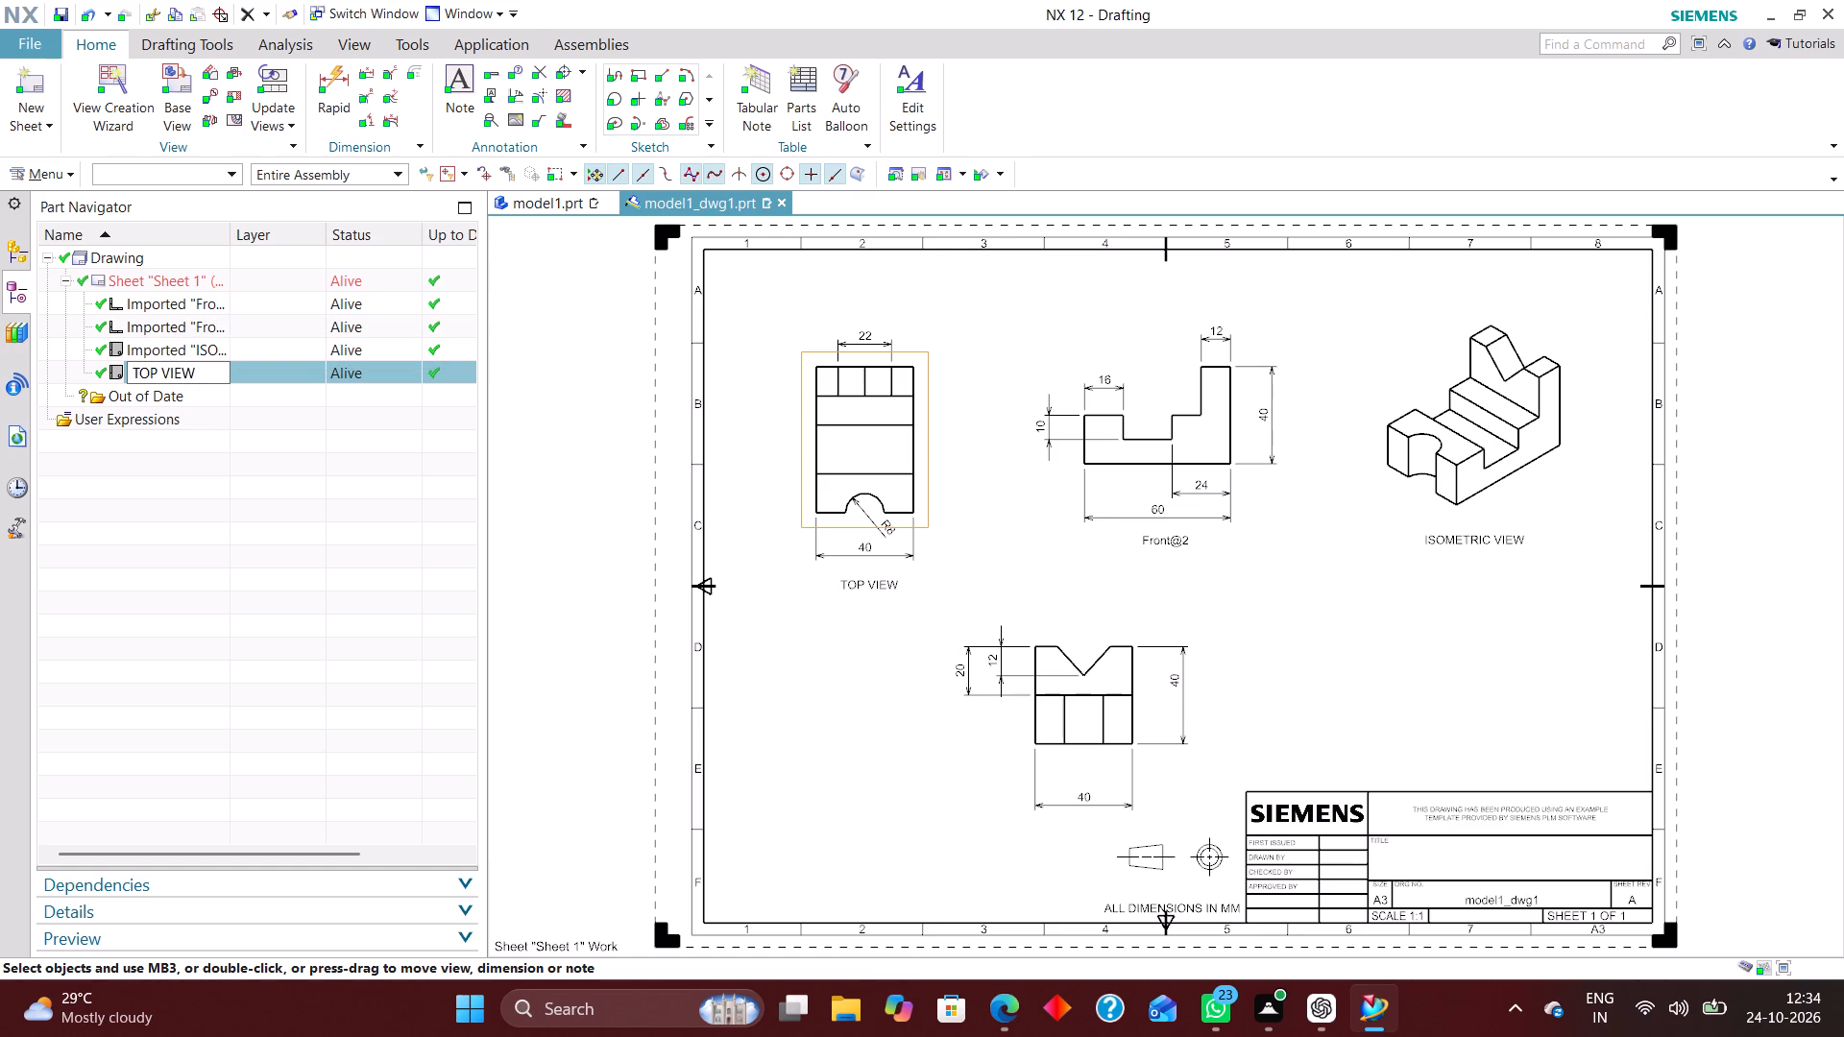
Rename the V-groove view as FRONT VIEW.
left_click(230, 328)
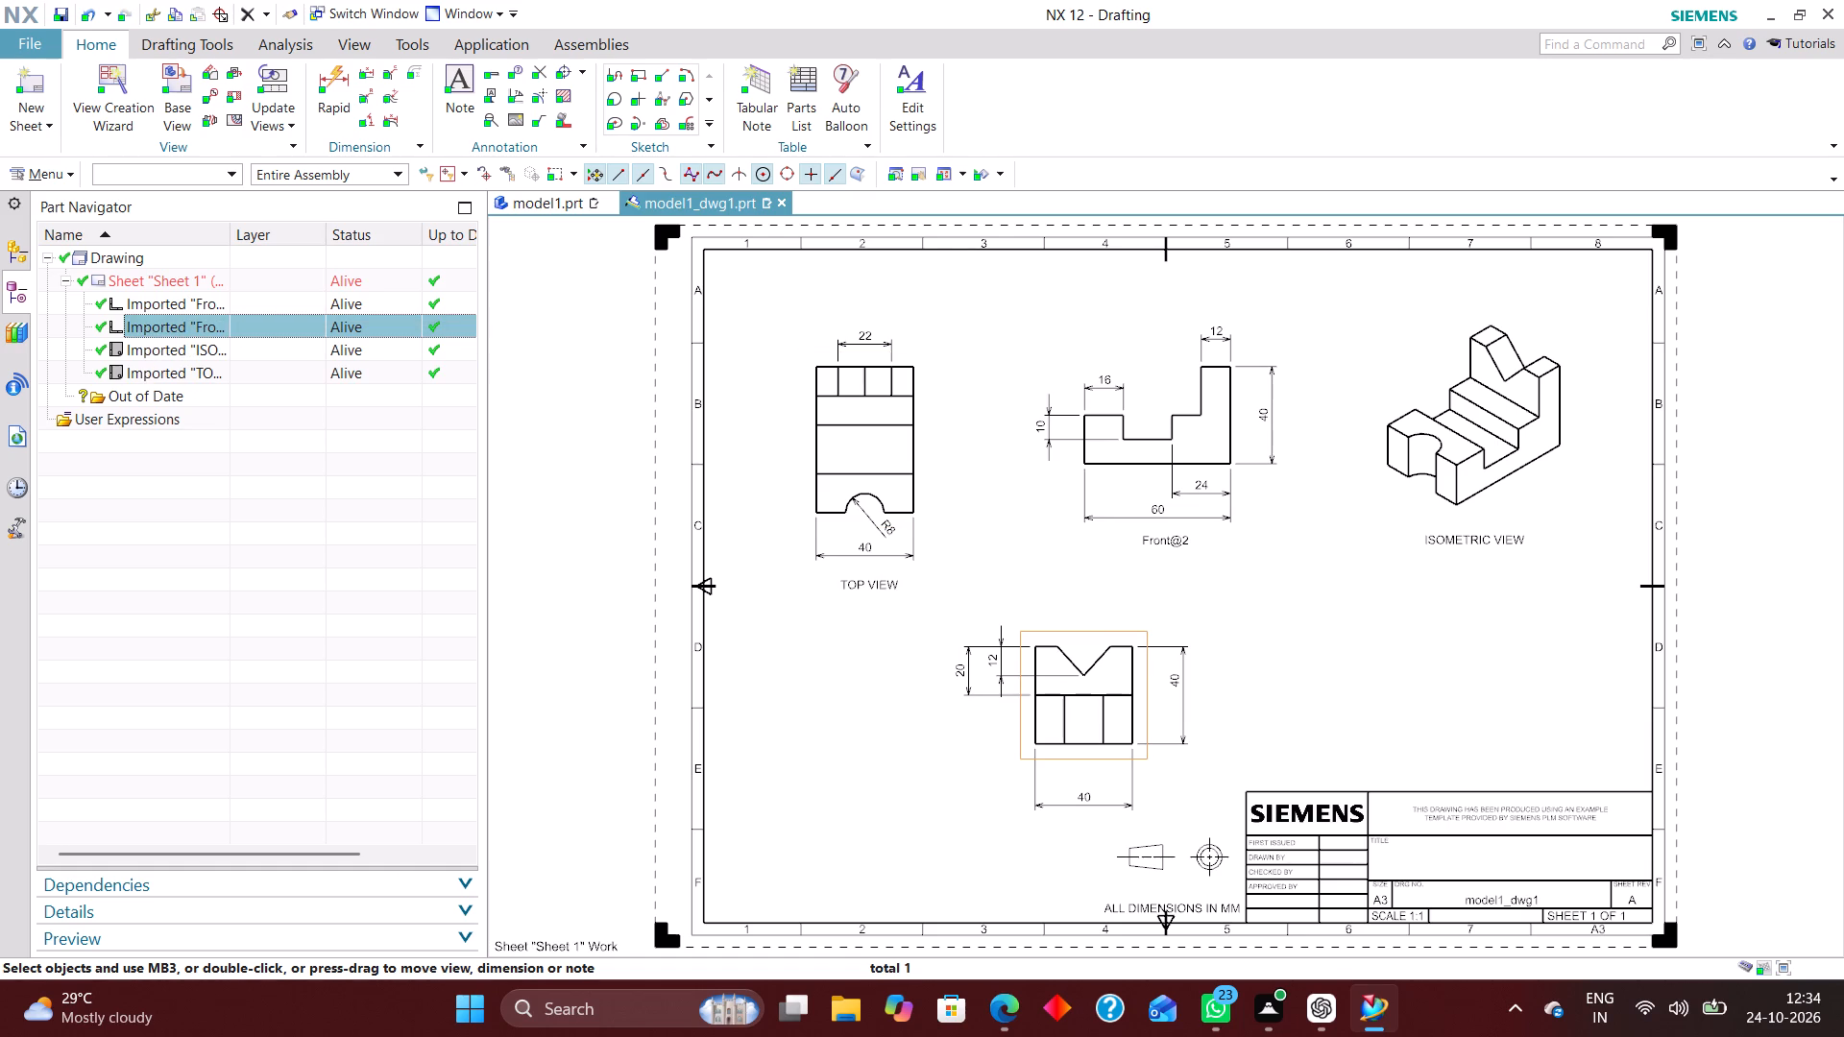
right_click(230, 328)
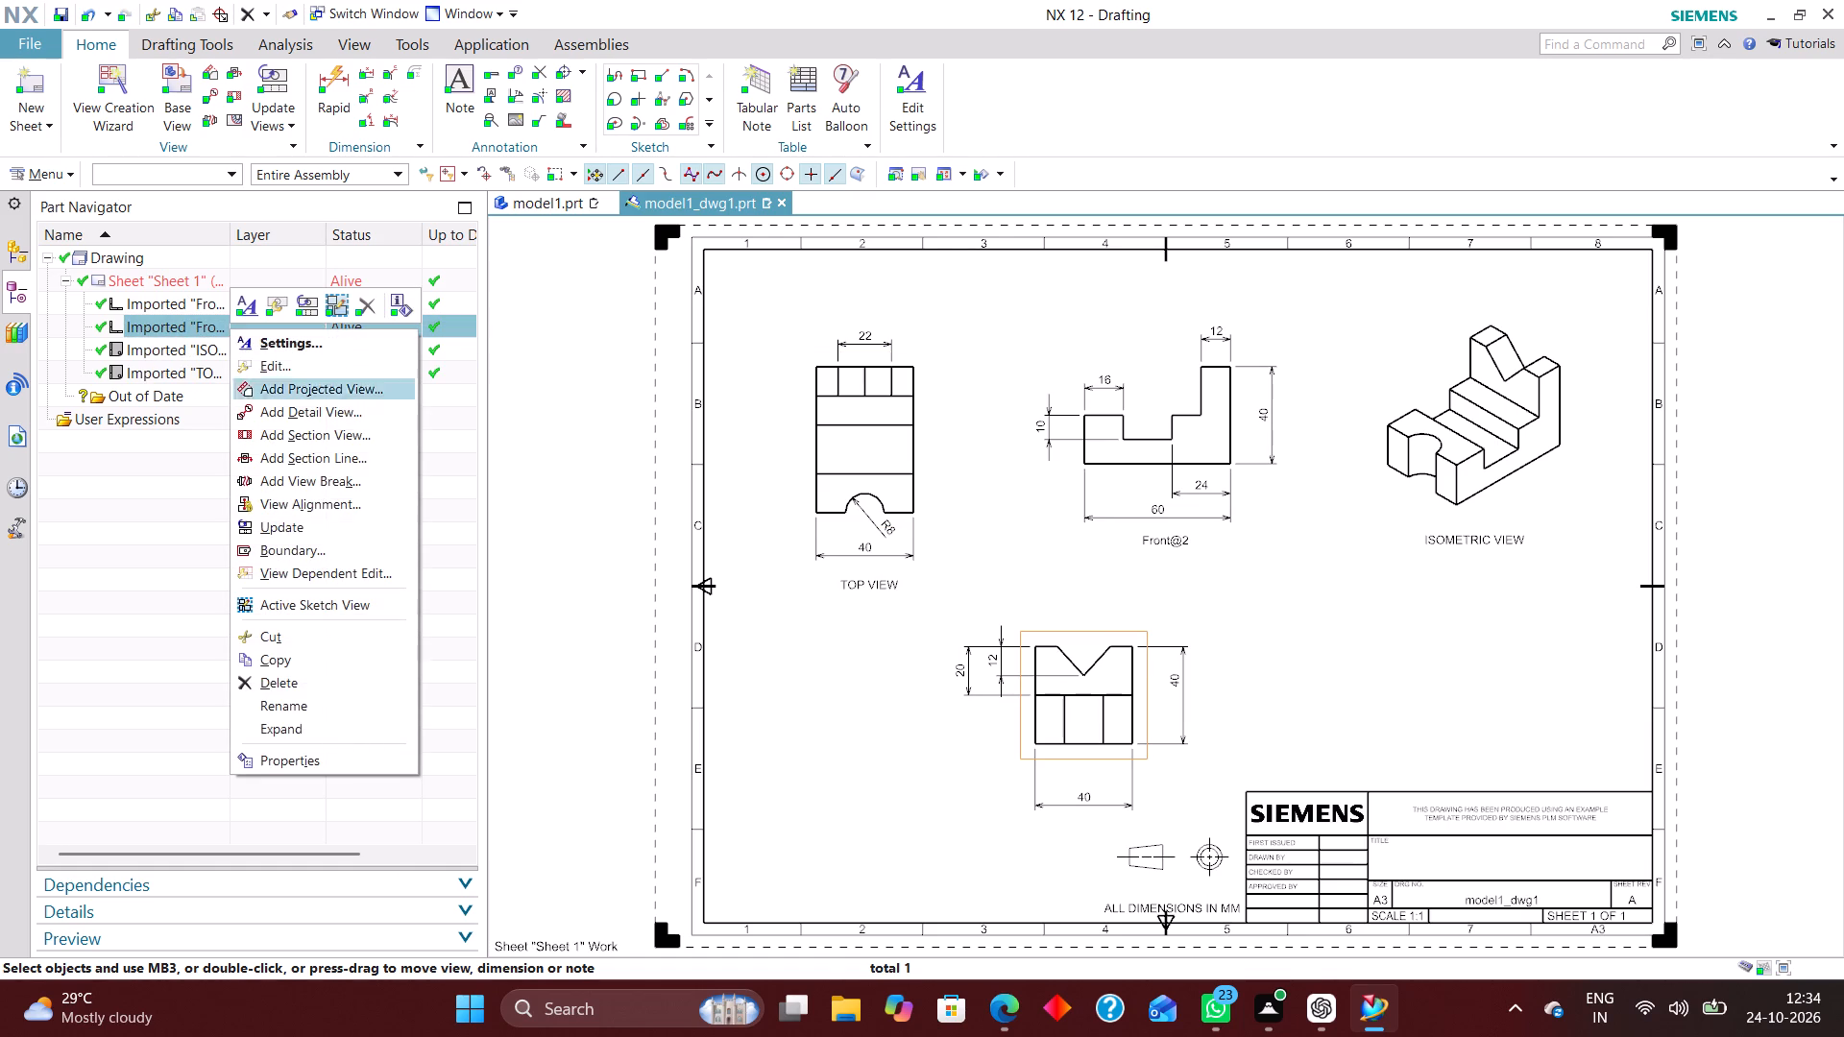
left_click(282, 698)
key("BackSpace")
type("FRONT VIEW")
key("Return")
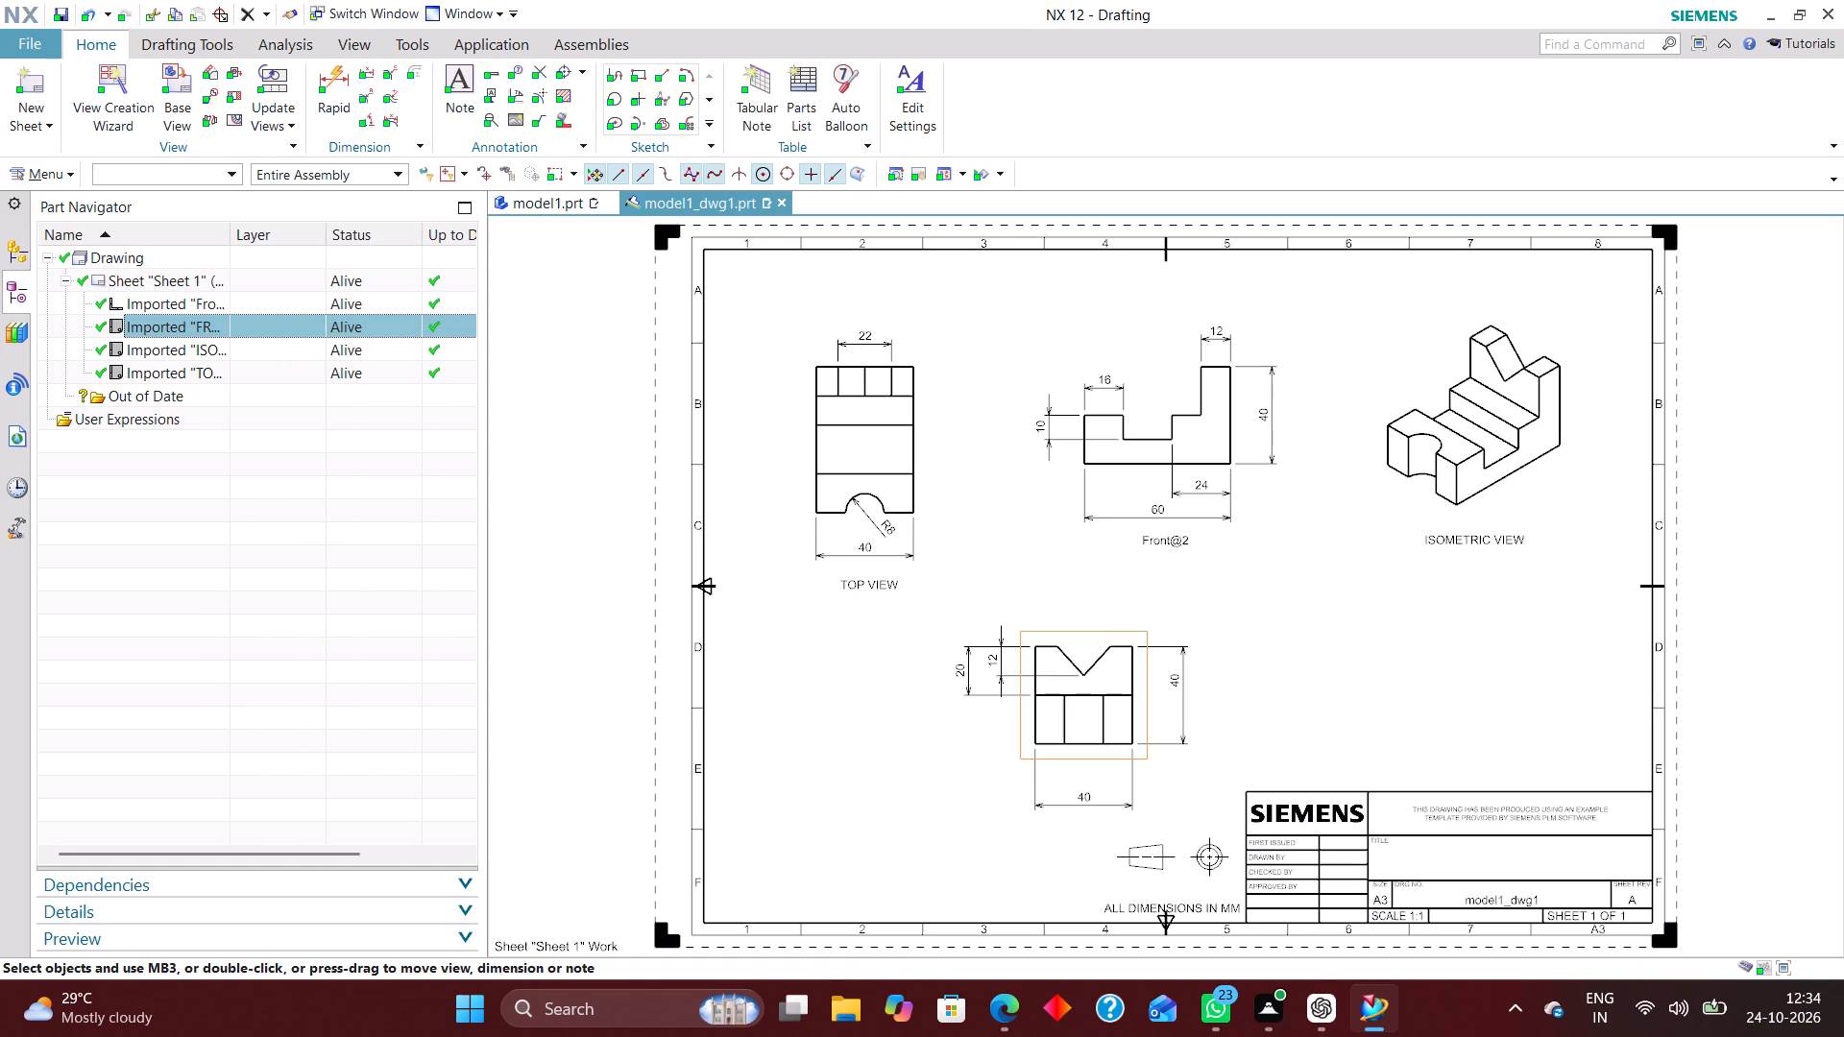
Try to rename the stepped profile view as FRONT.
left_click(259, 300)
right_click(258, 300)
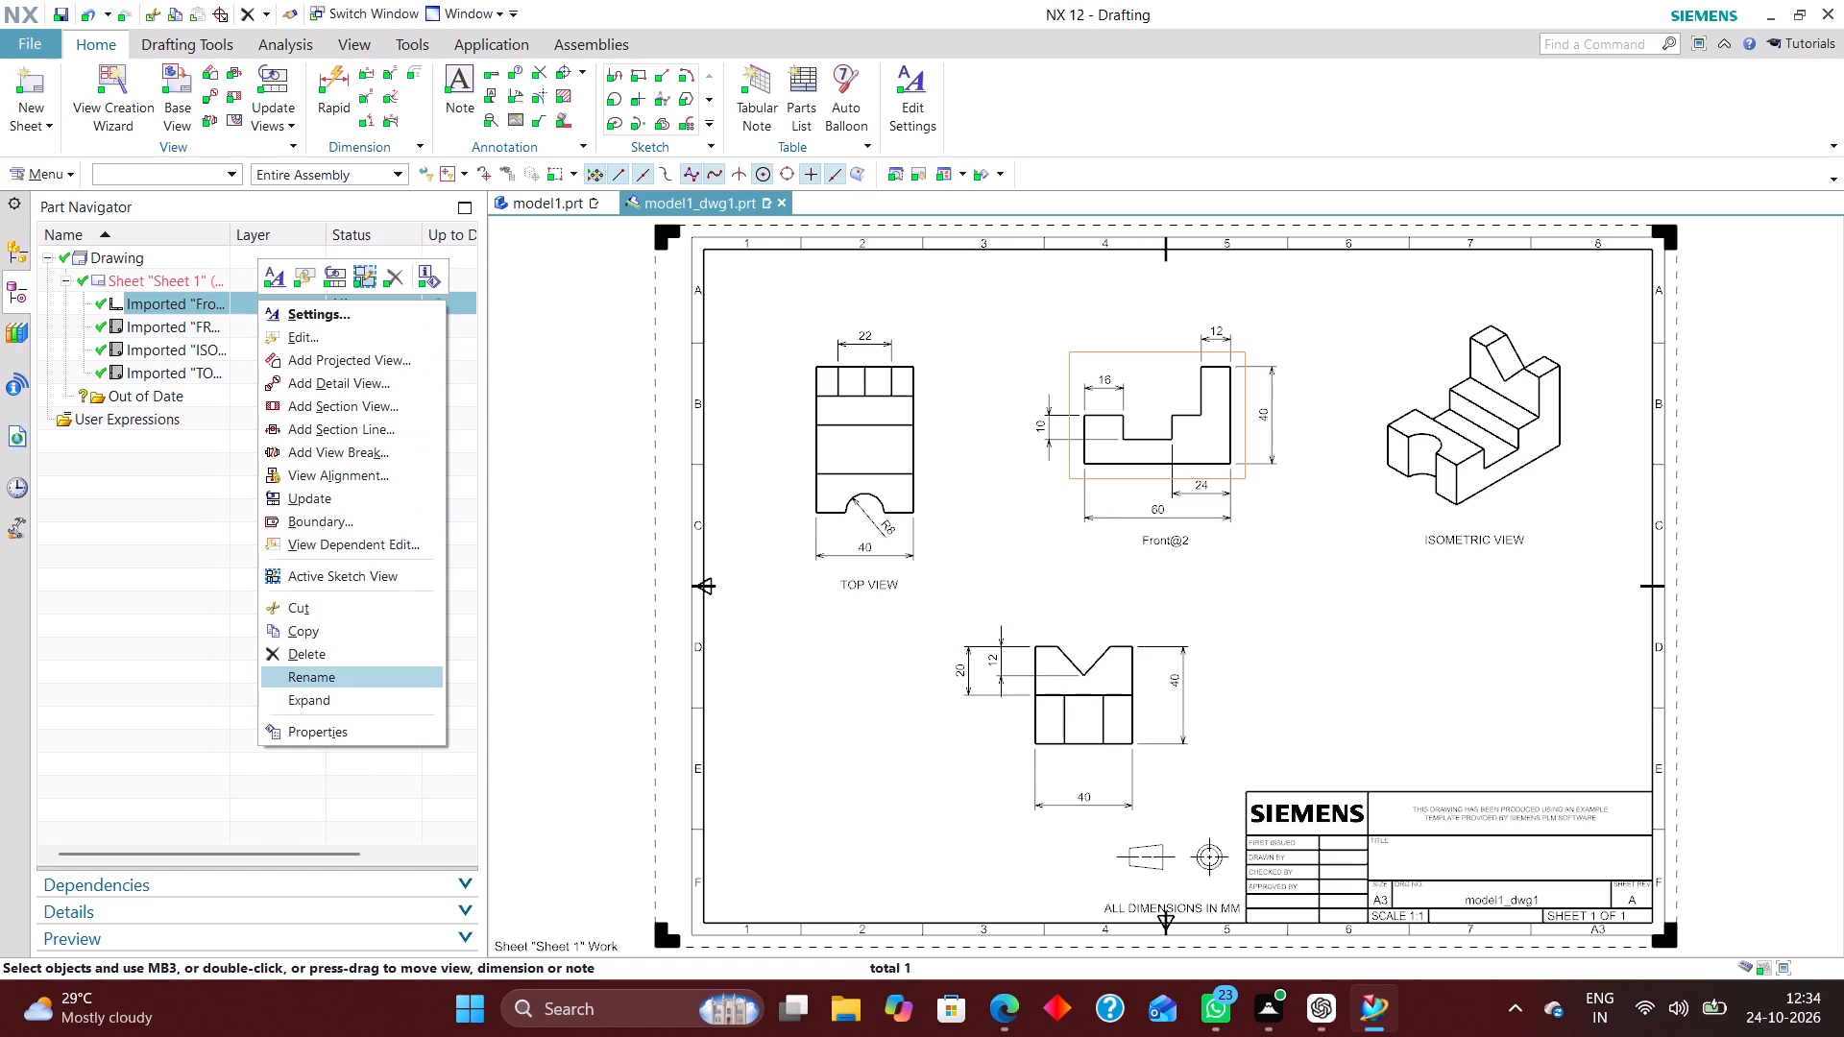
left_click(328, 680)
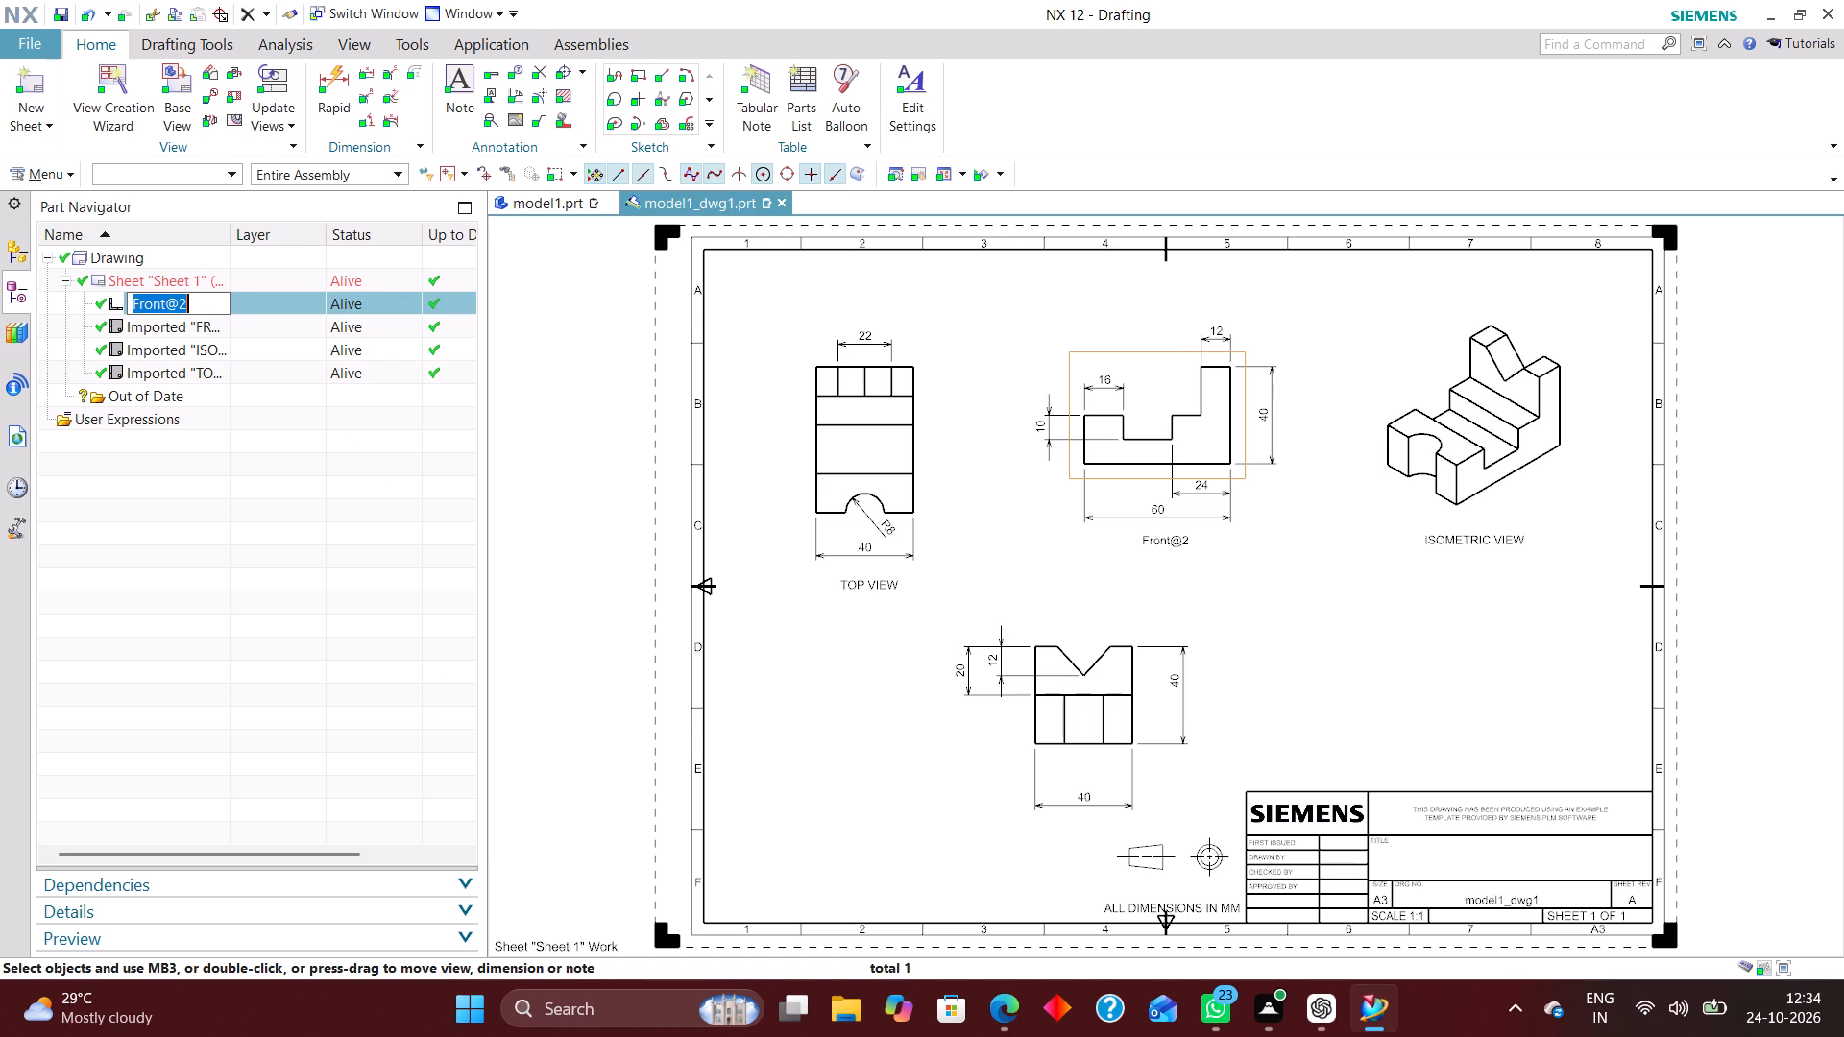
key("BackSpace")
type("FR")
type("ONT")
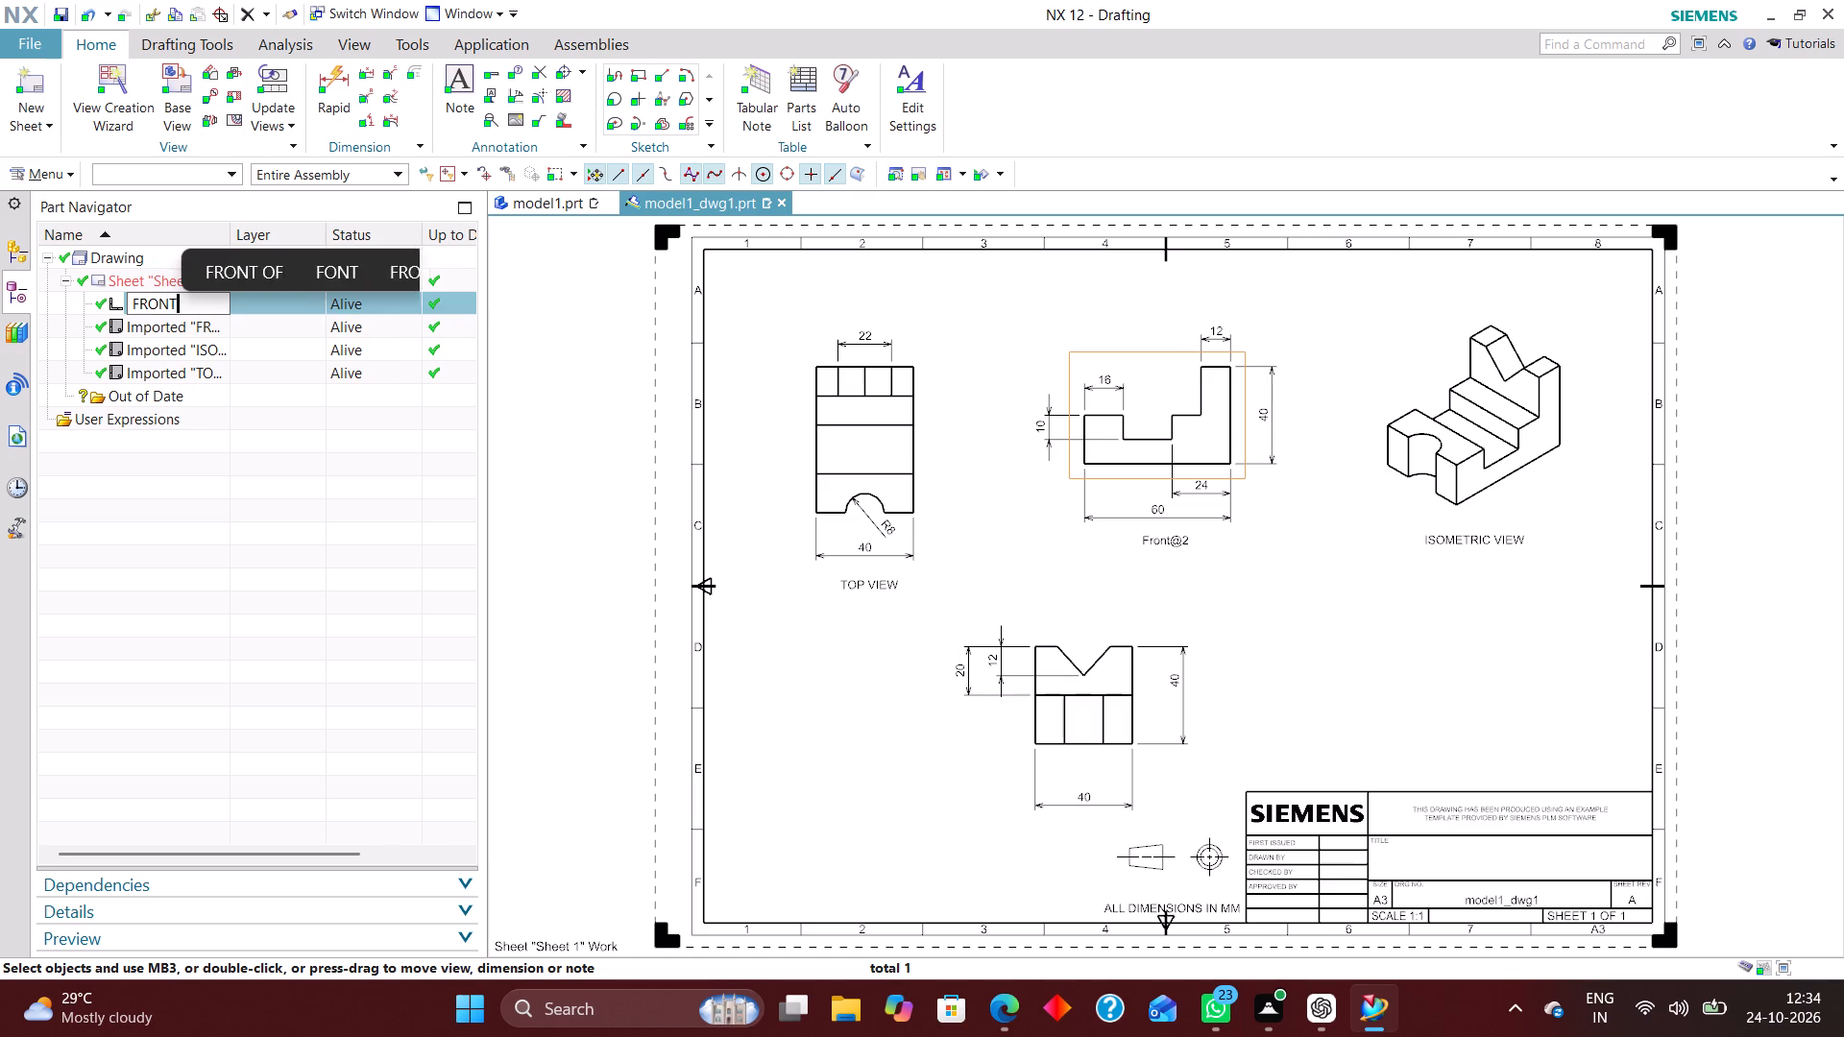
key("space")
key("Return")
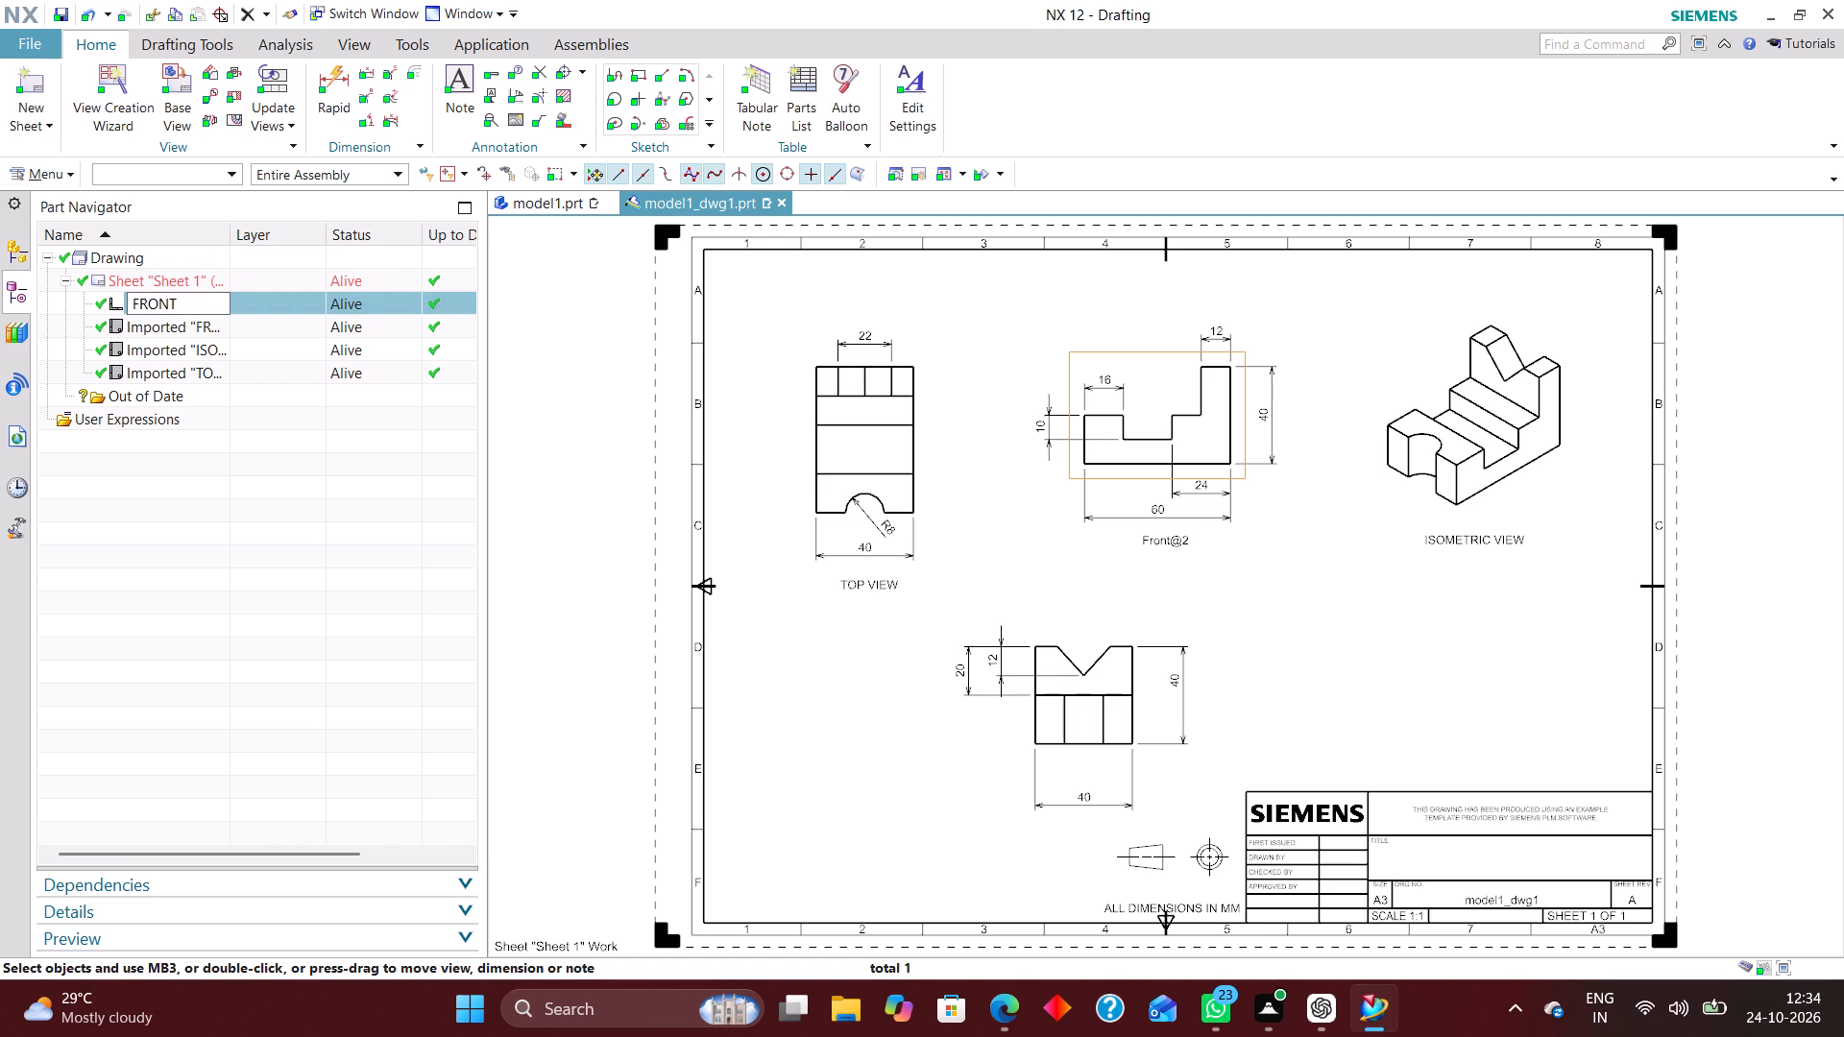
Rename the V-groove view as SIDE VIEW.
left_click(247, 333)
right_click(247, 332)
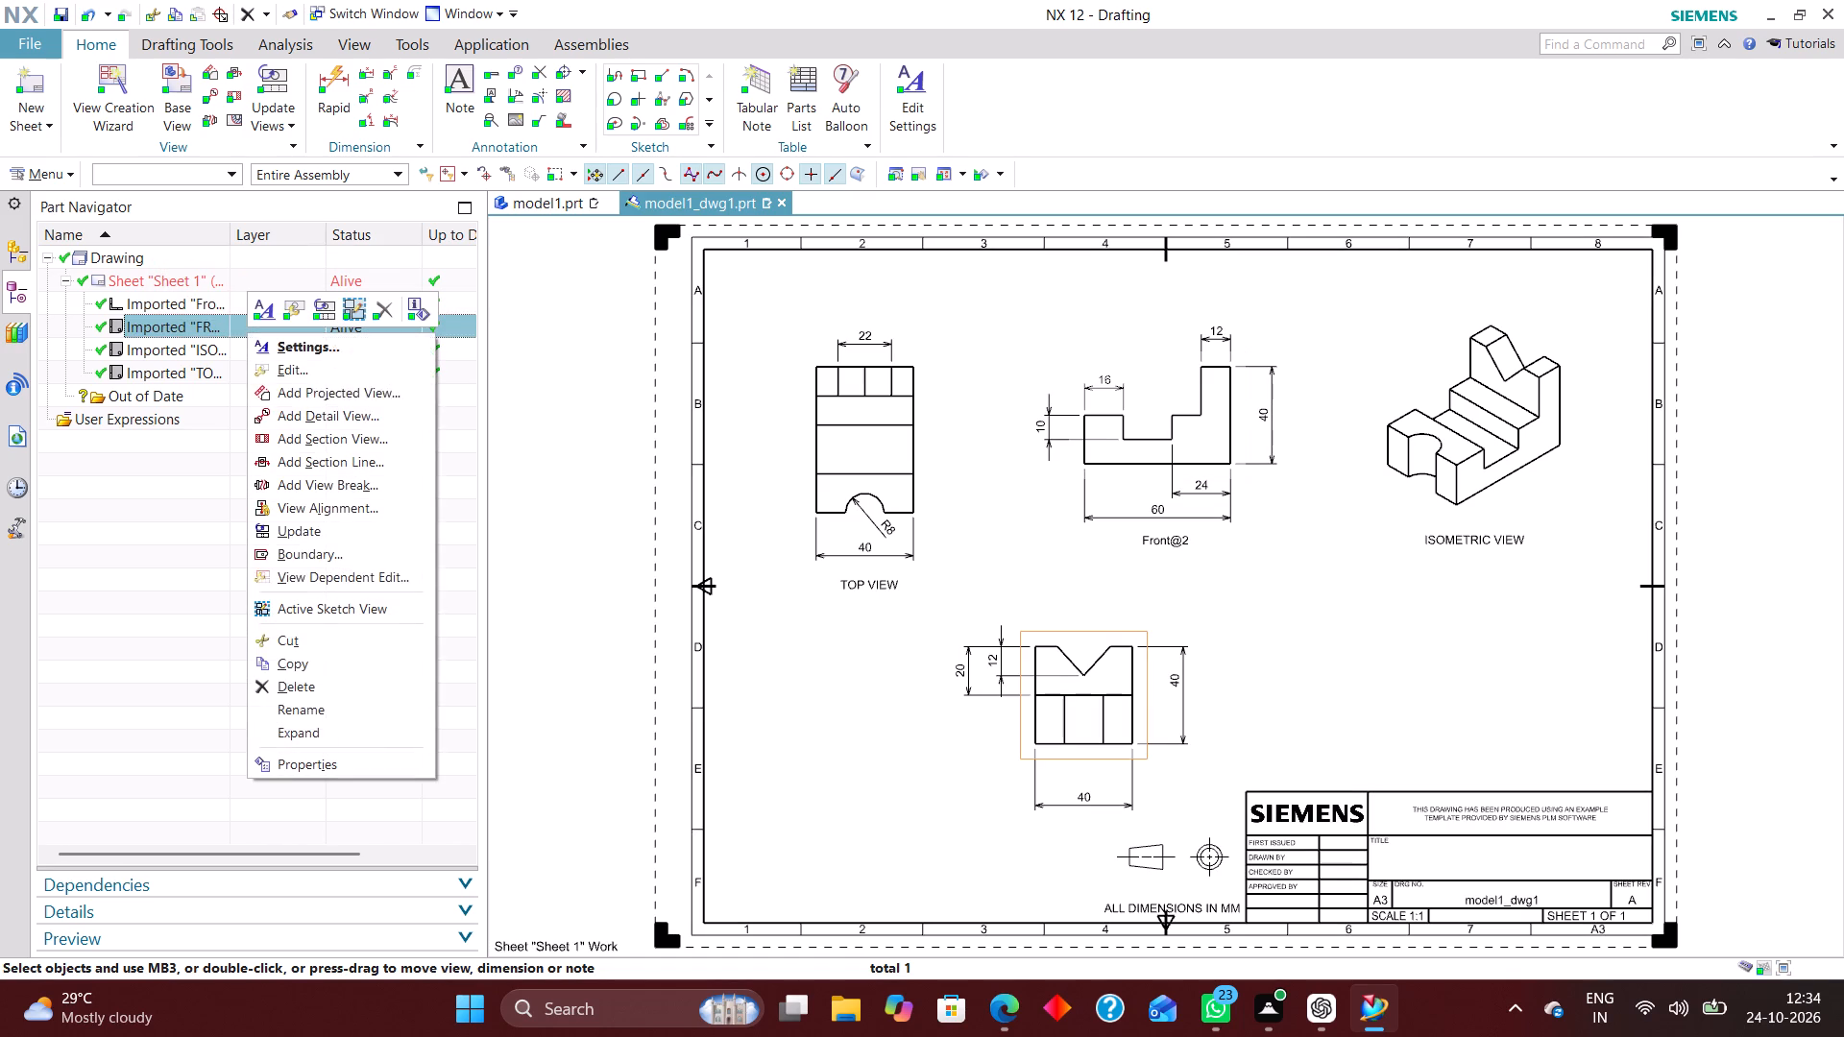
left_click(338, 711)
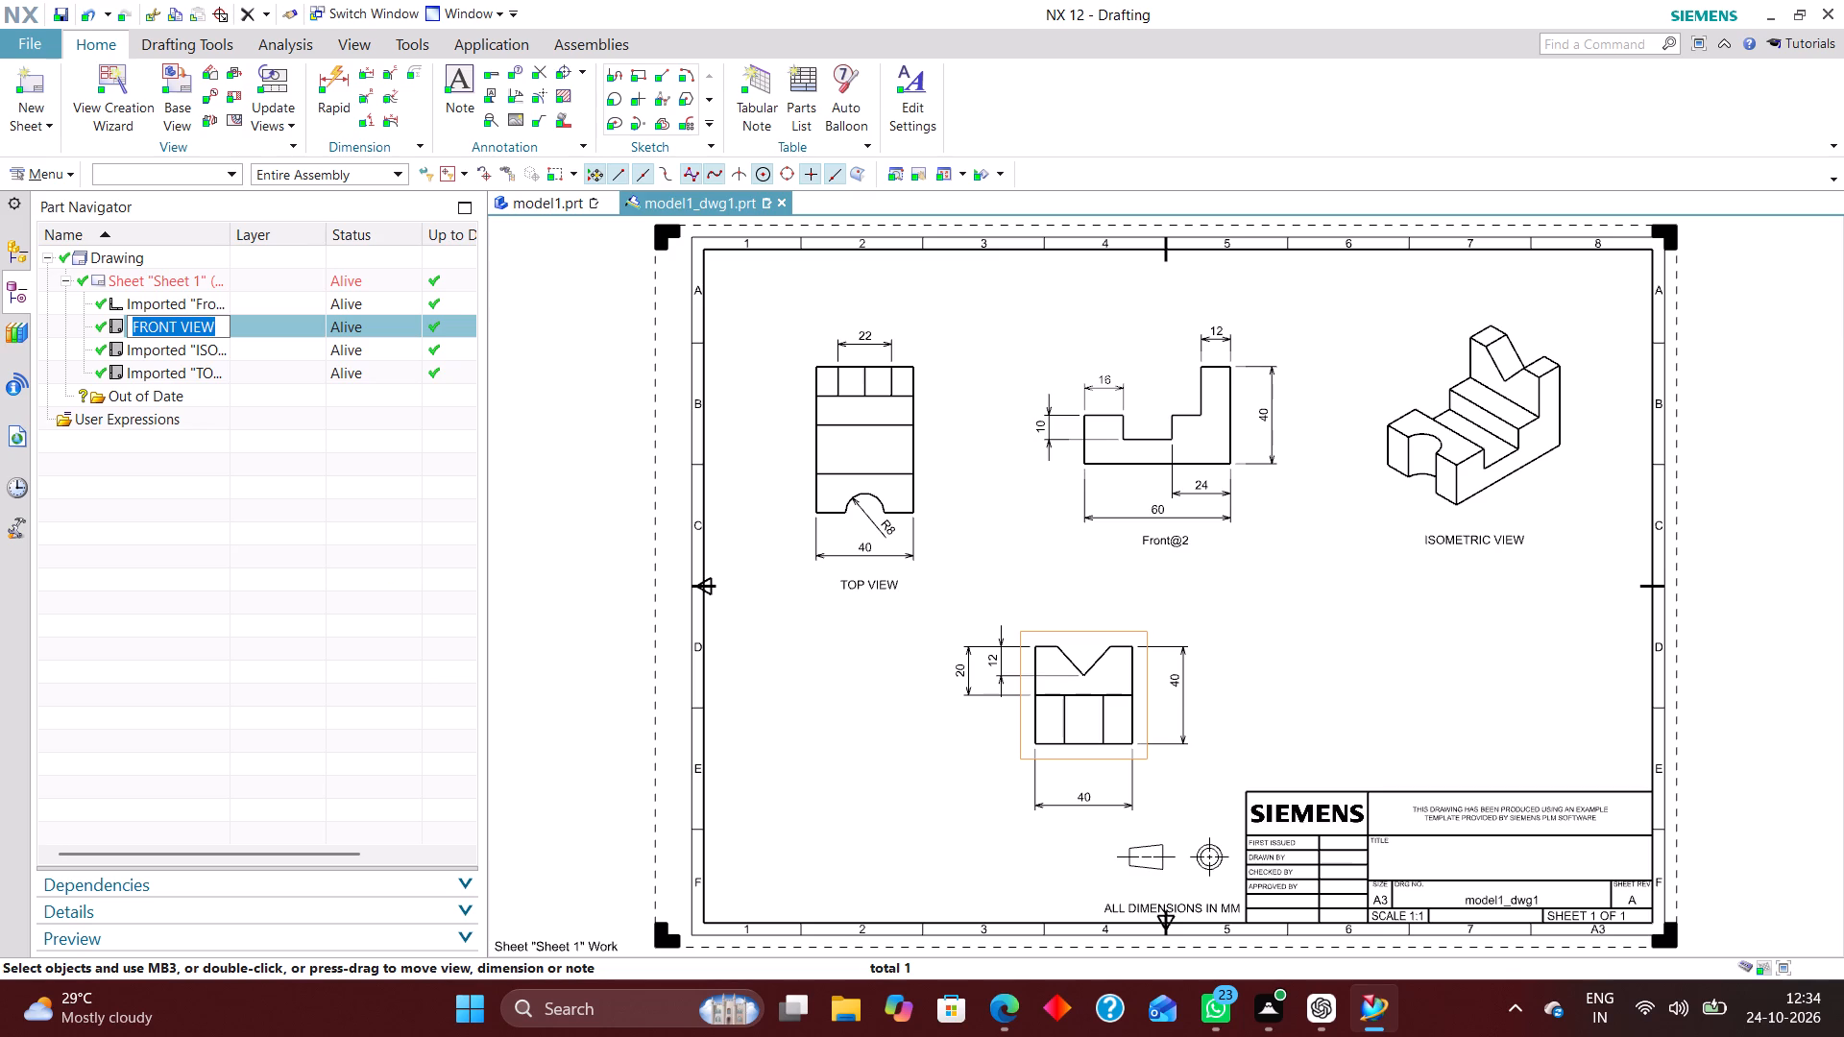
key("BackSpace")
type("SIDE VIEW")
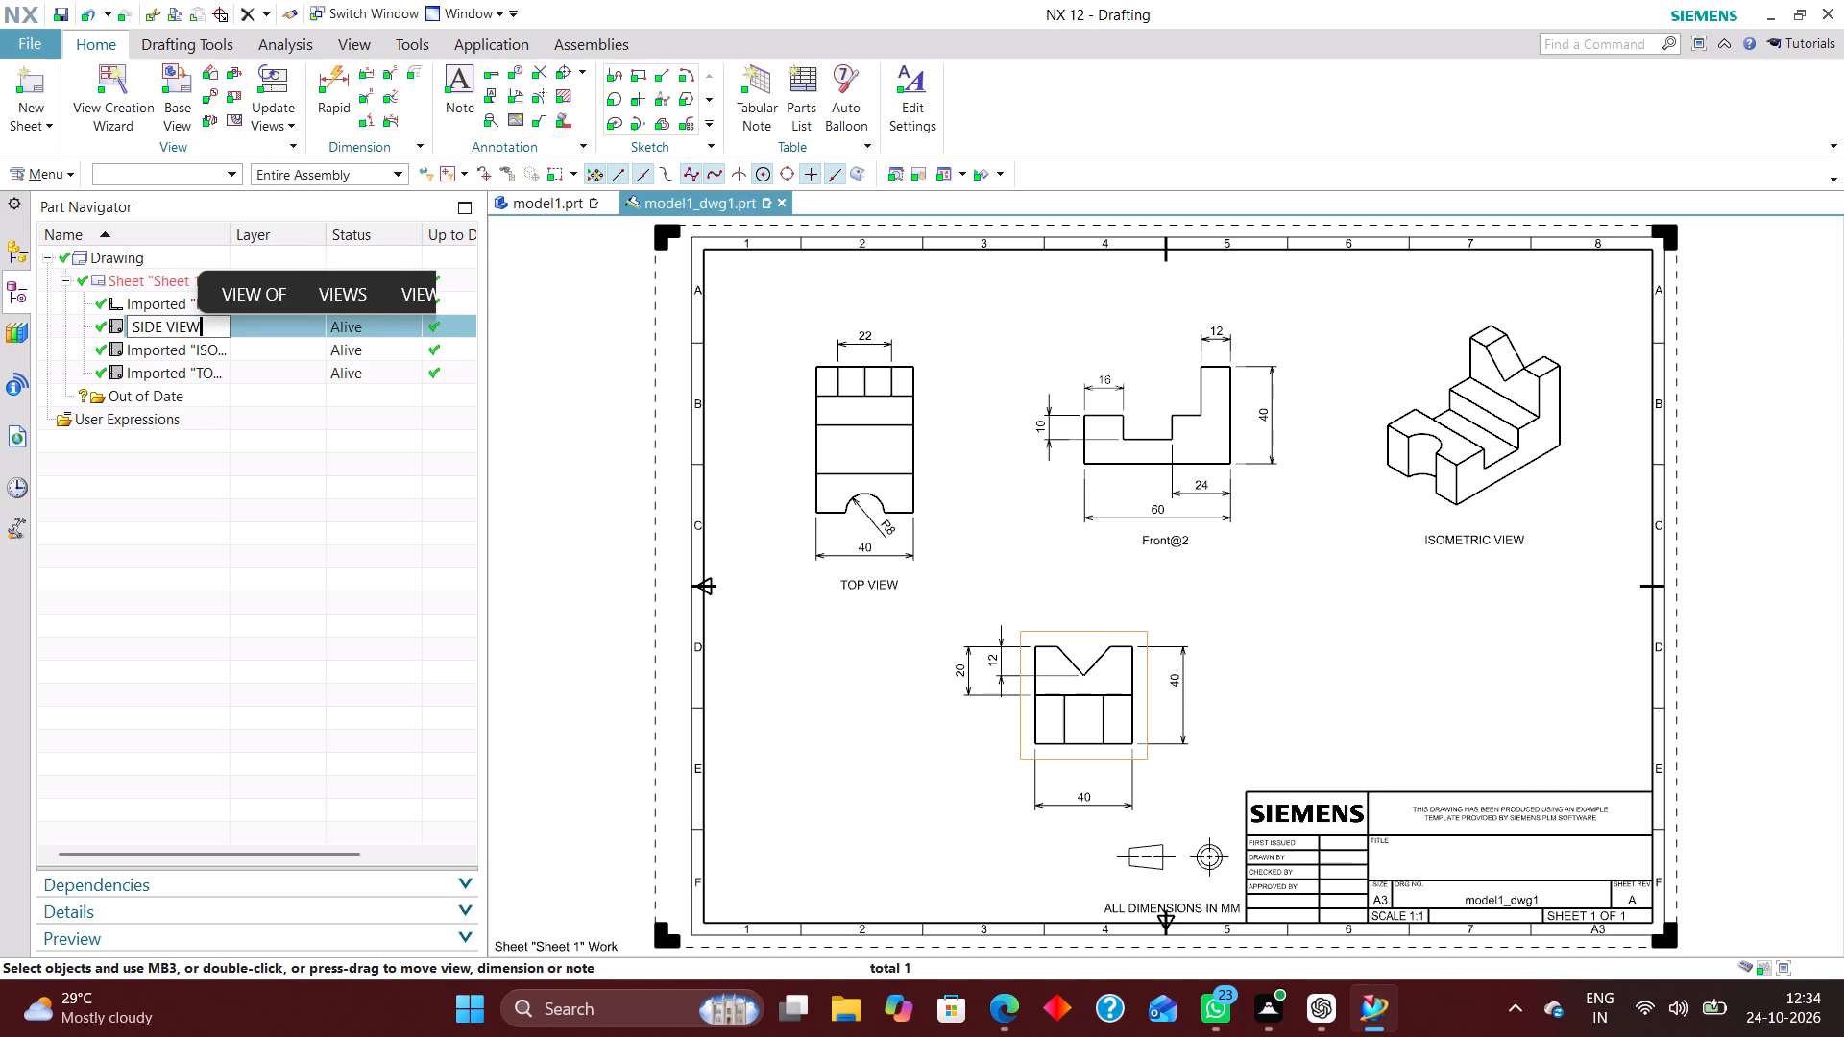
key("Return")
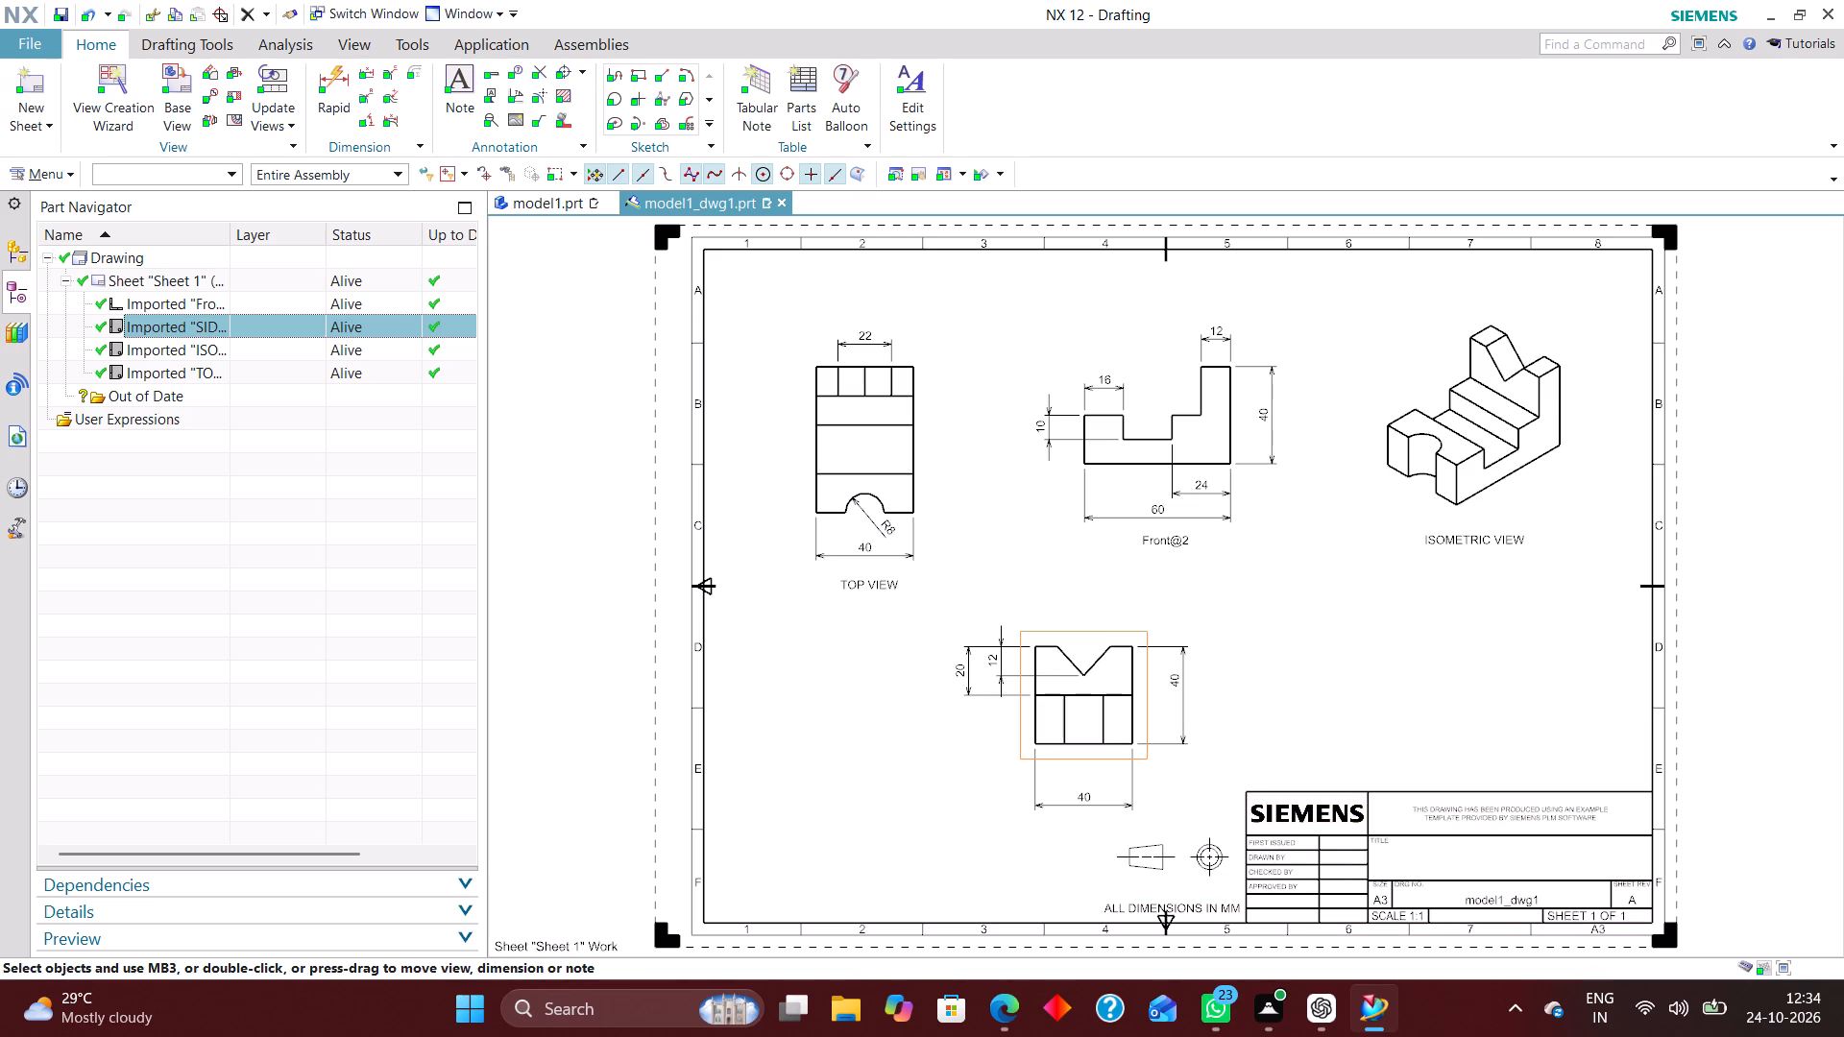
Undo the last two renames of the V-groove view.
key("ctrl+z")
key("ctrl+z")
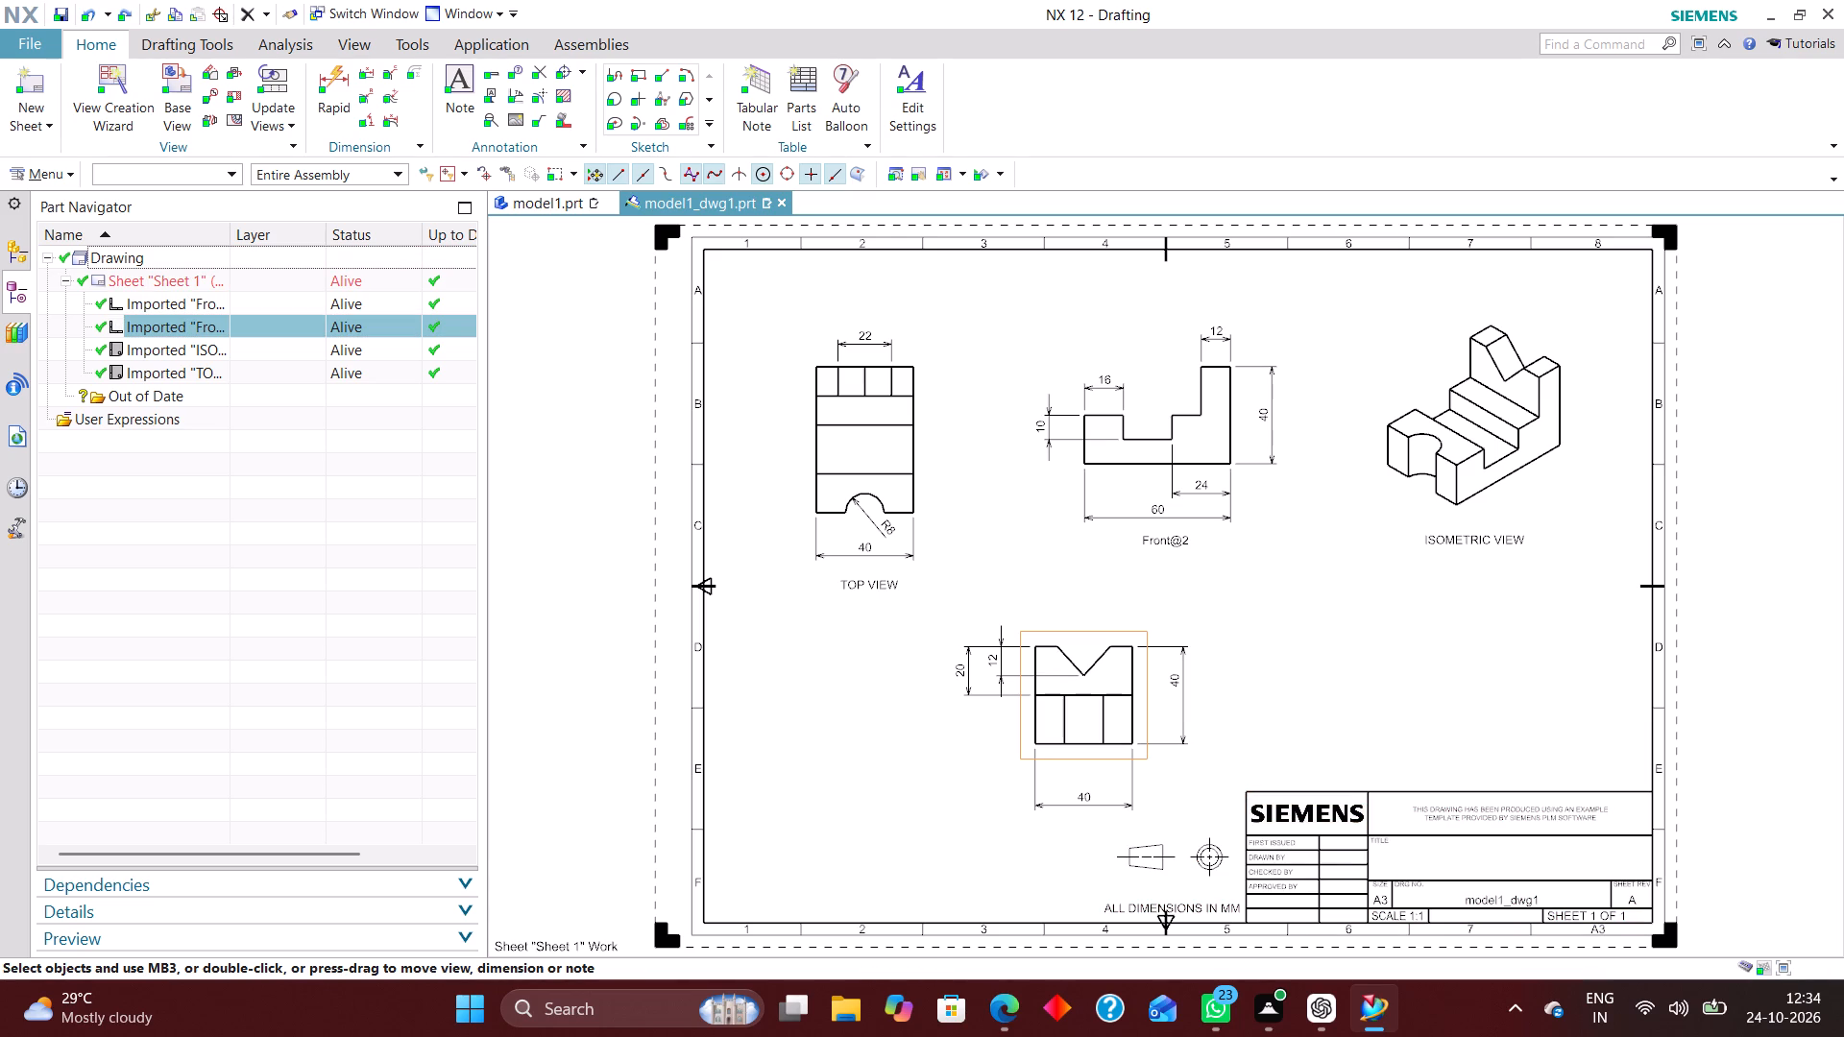
Rename the stepped profile view as FRONT VIEW.
left_click(230, 301)
right_click(275, 299)
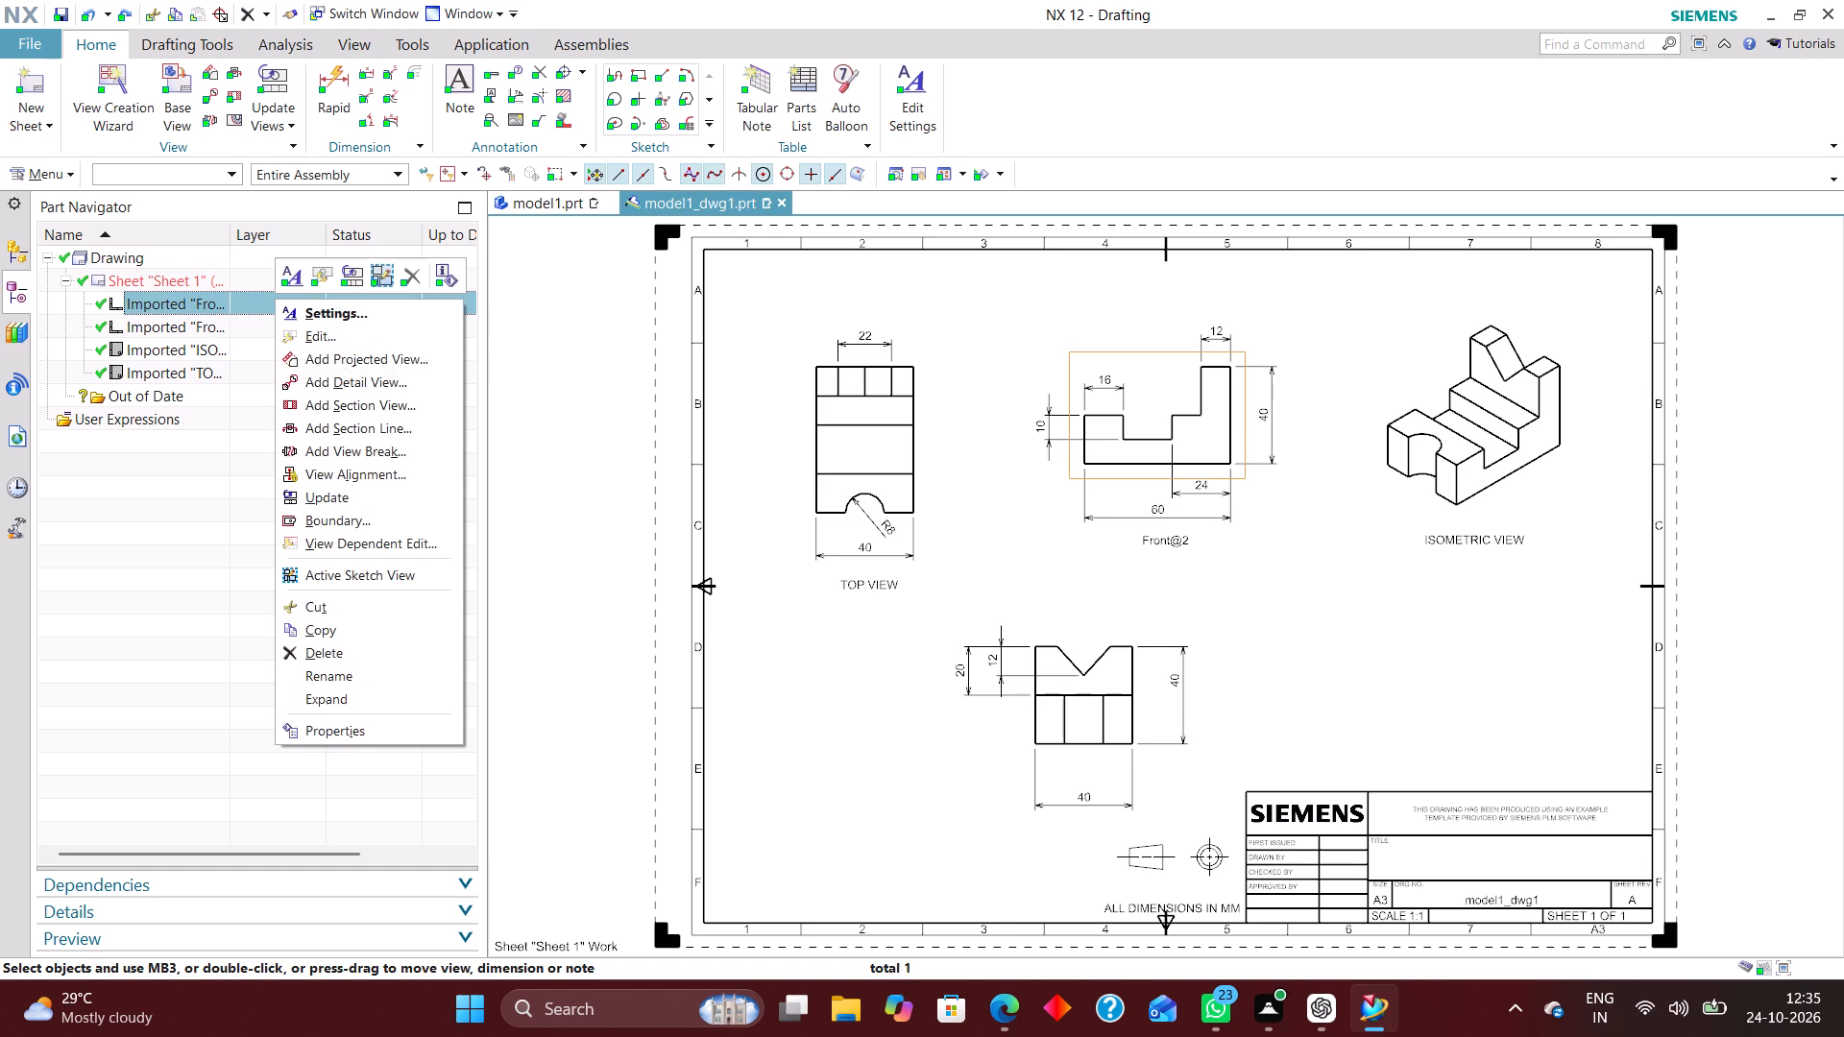
left_click(352, 679)
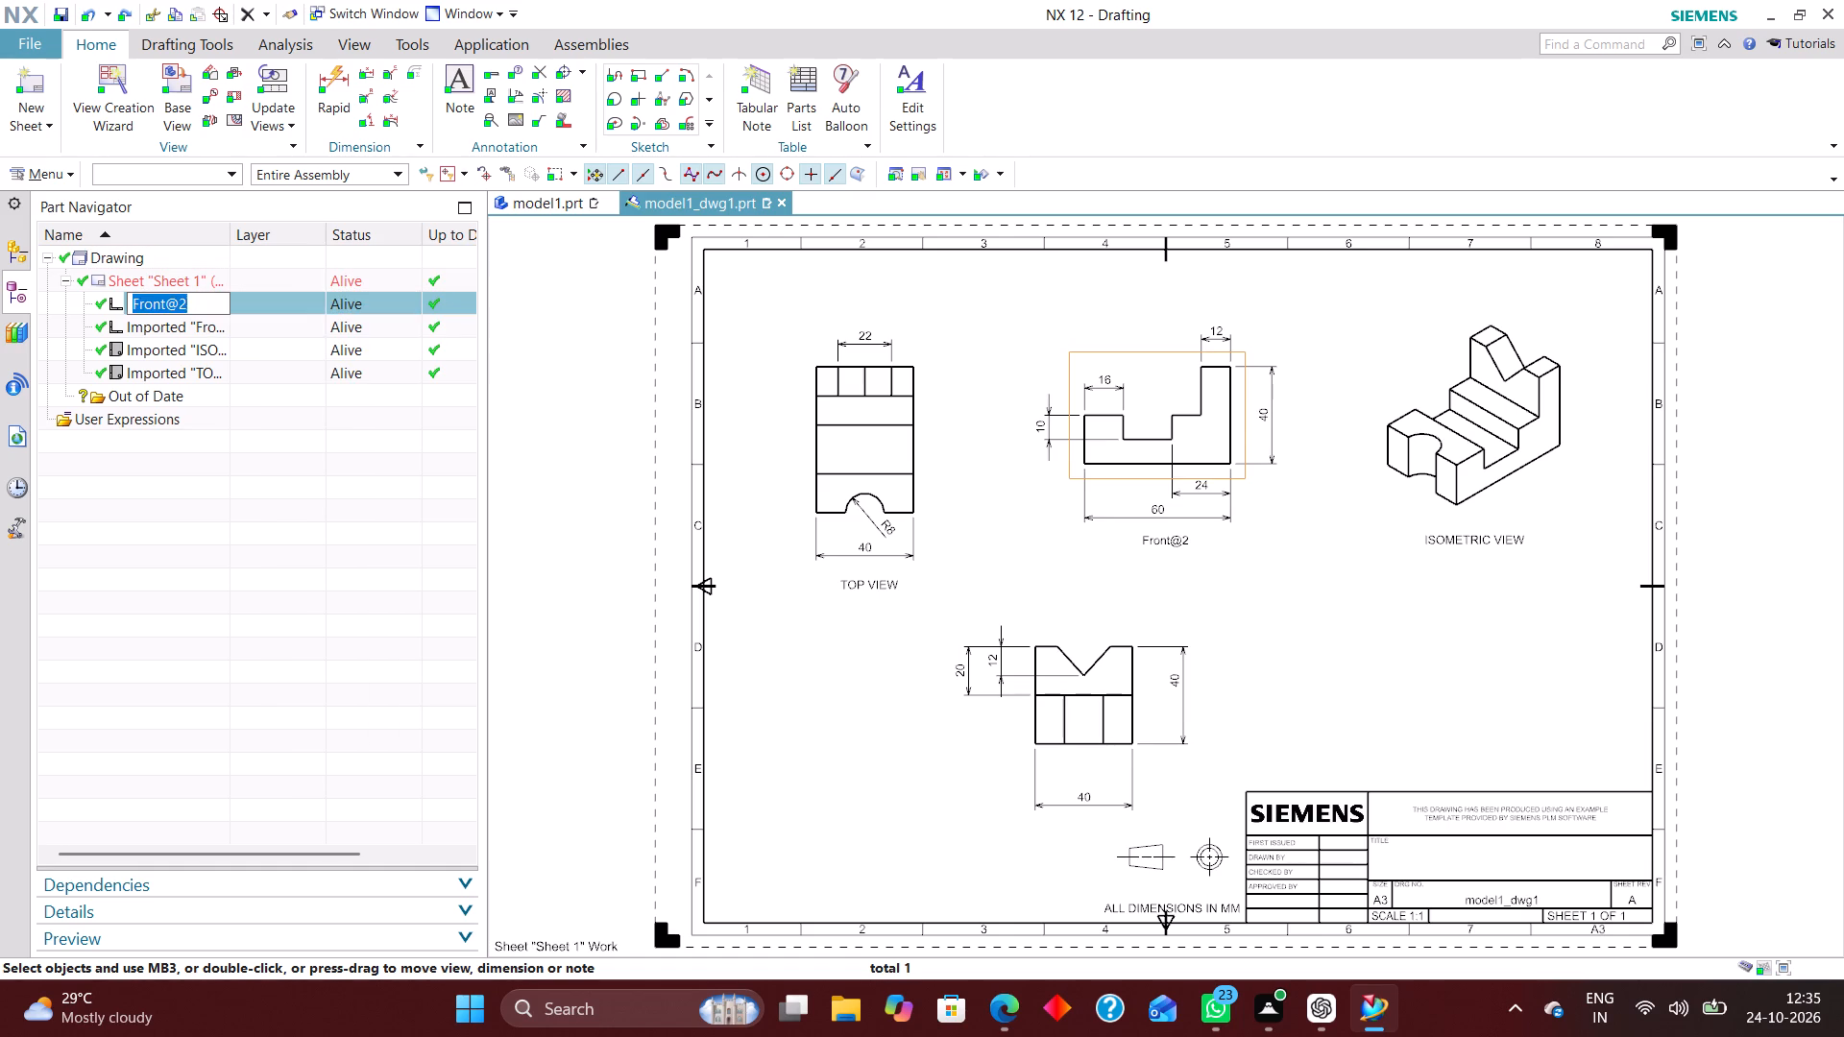
type("FRO")
type("NT VIEW")
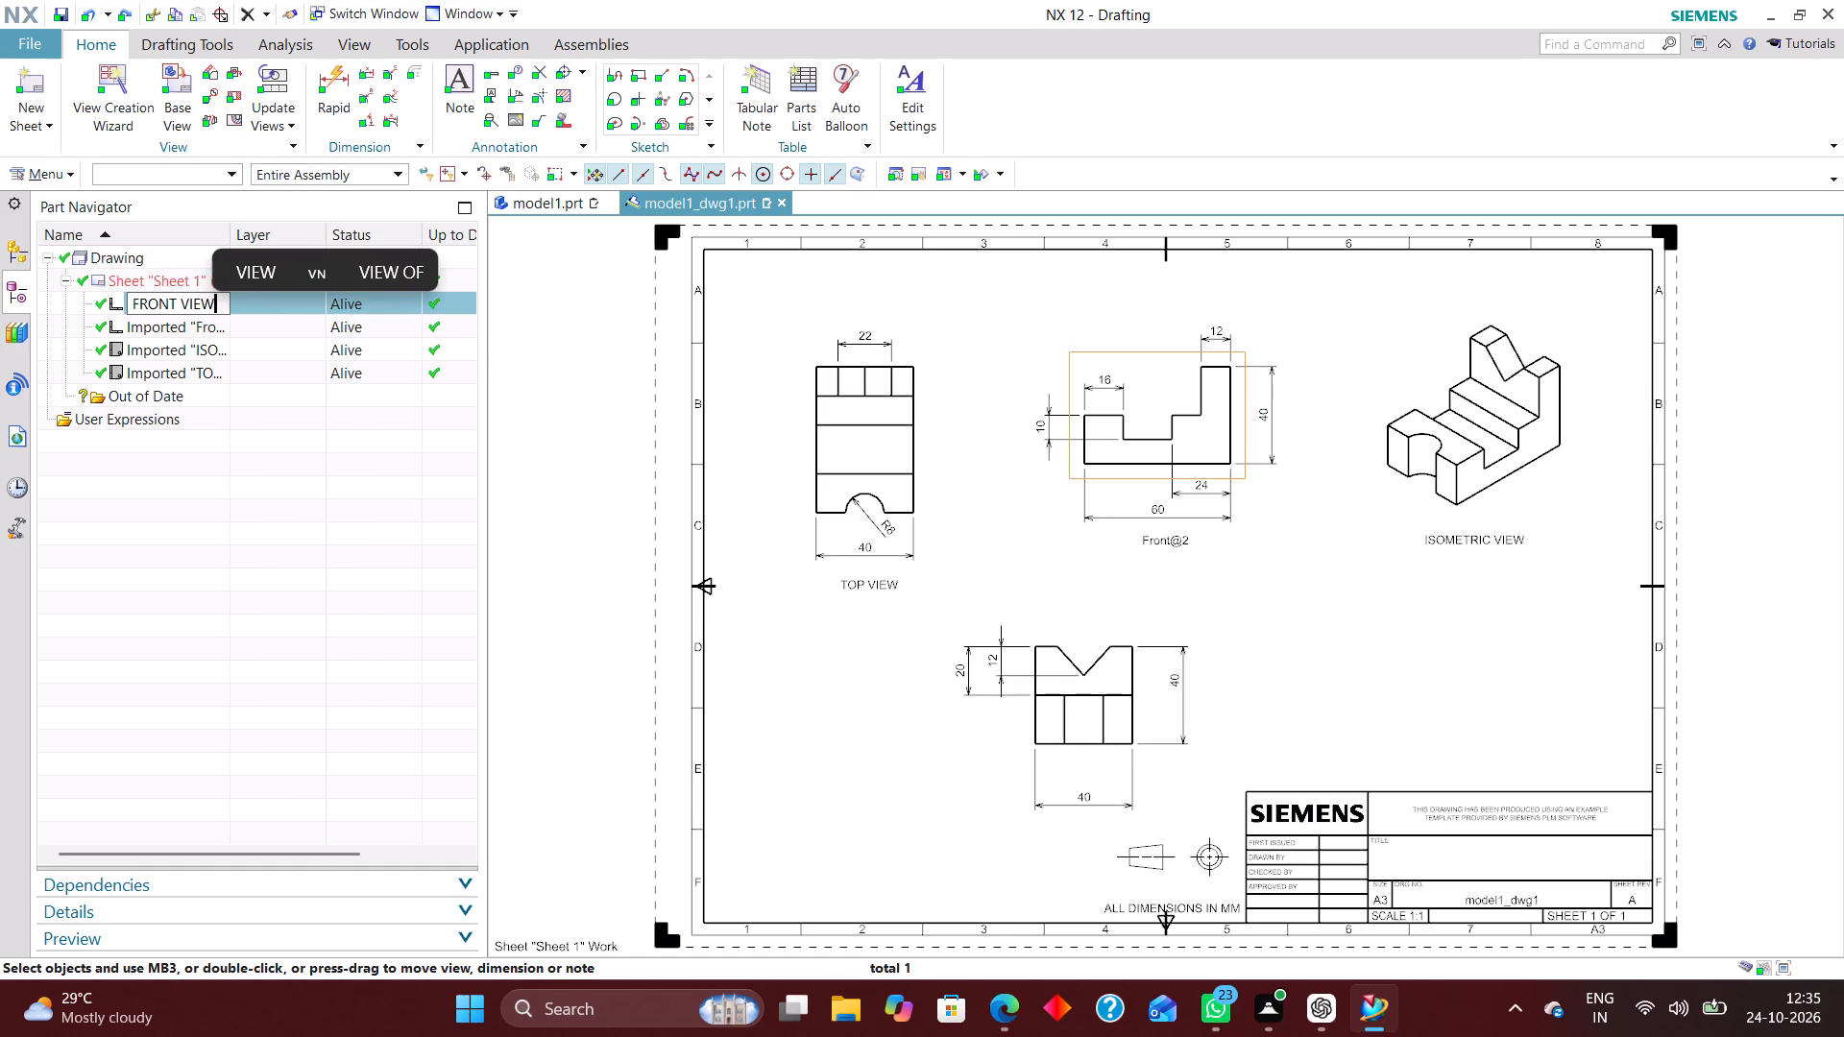
key("Return")
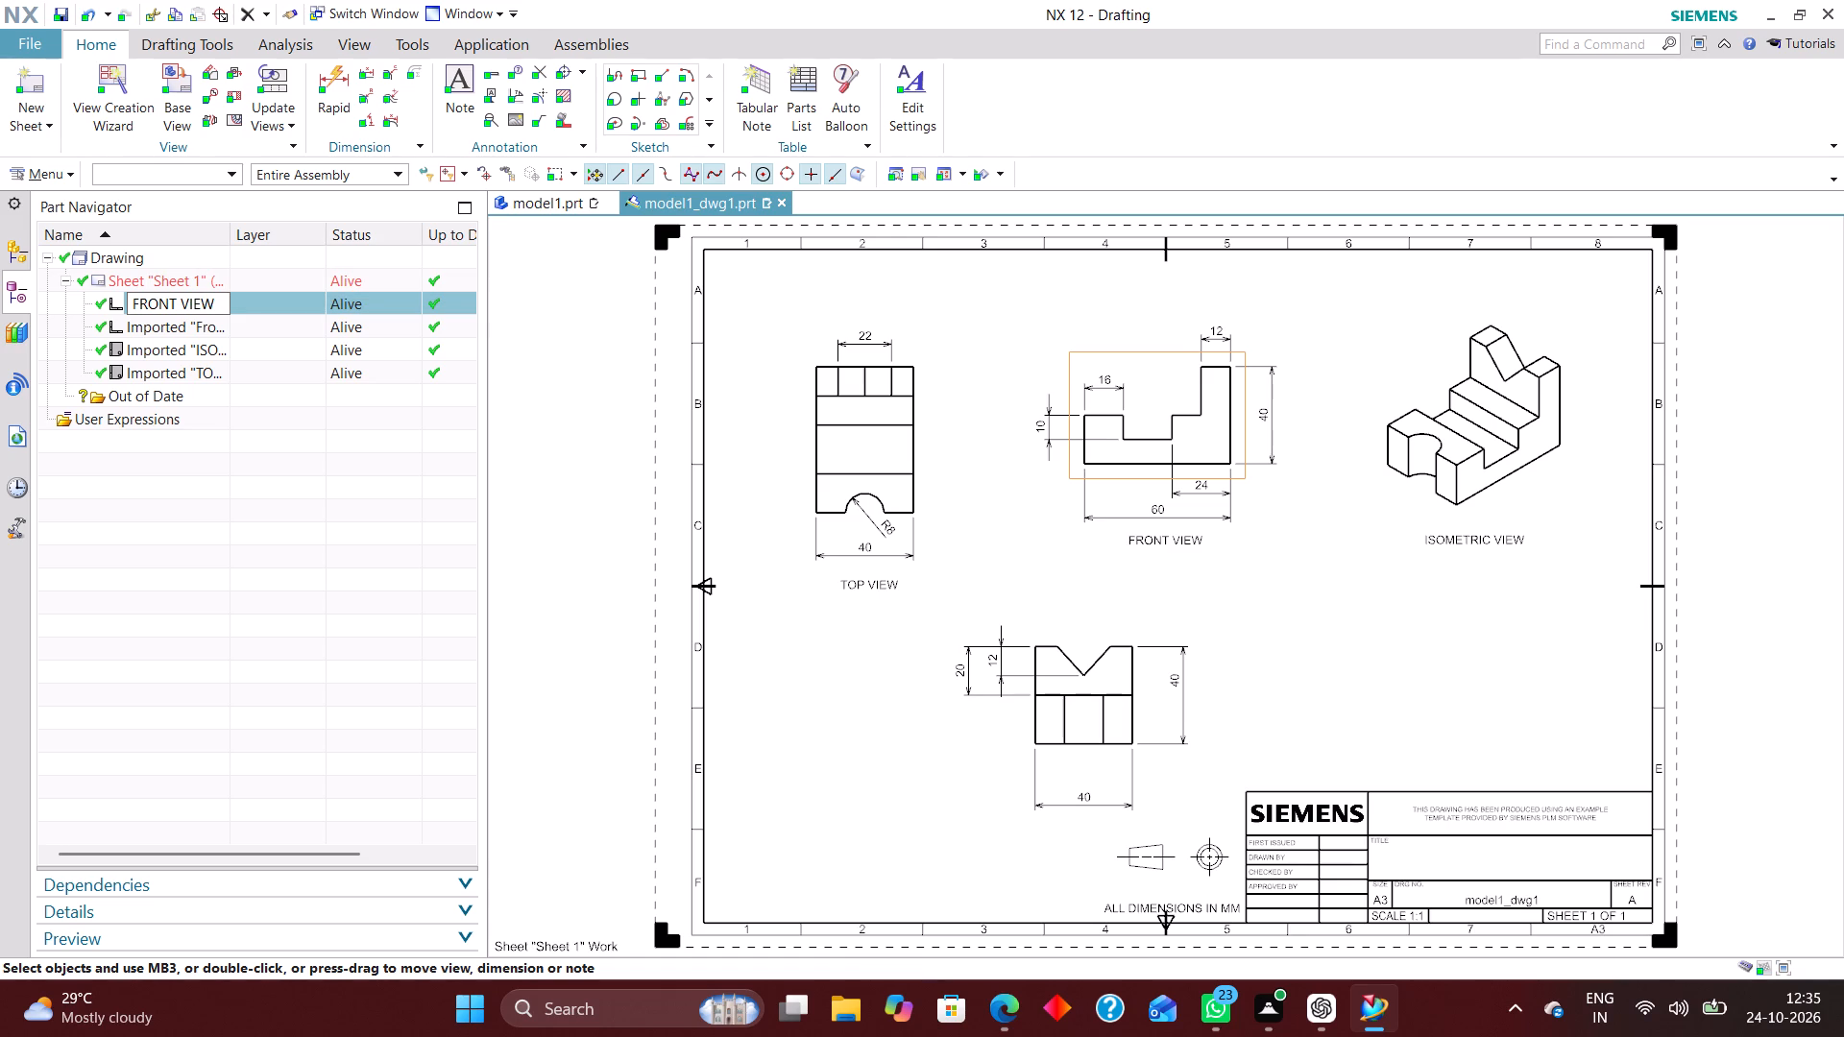
Rename the V-groove view as SIDE VIEW.
left_click(258, 327)
right_click(258, 327)
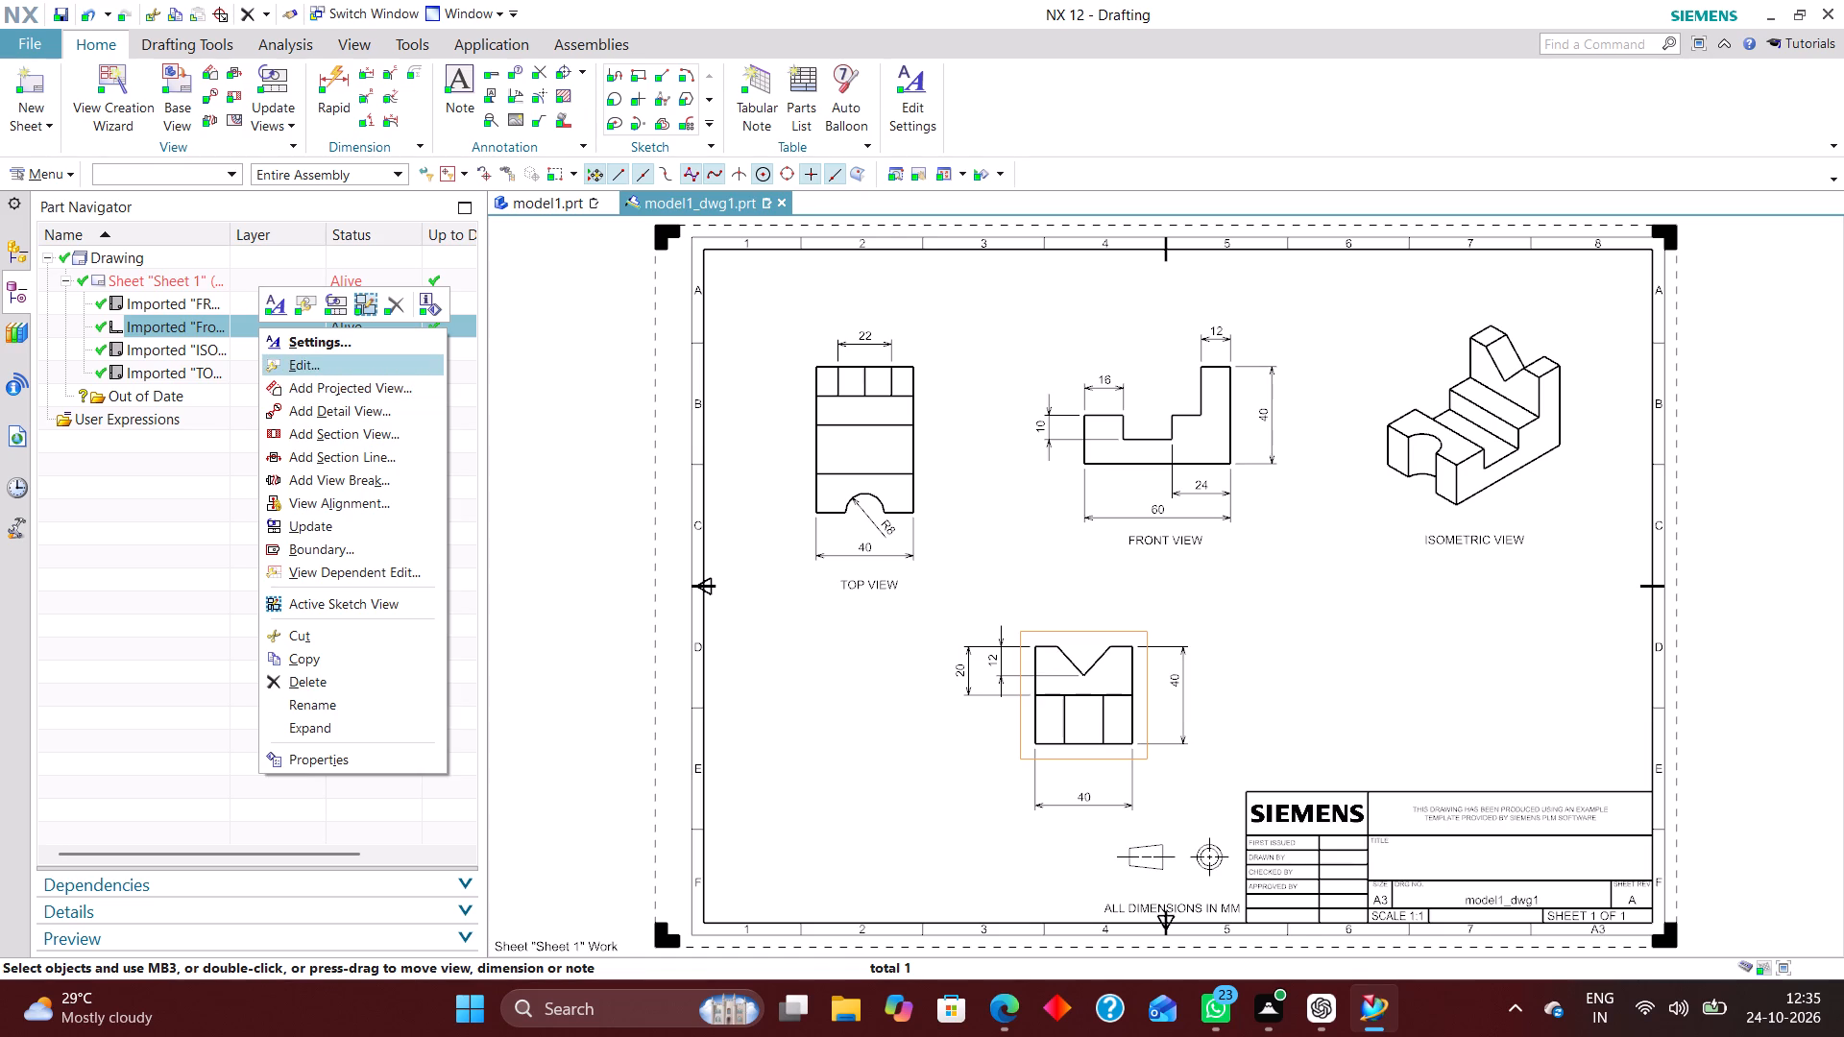
left_click(349, 696)
type("SIDE")
key("space")
type("VIEW")
key("Return")
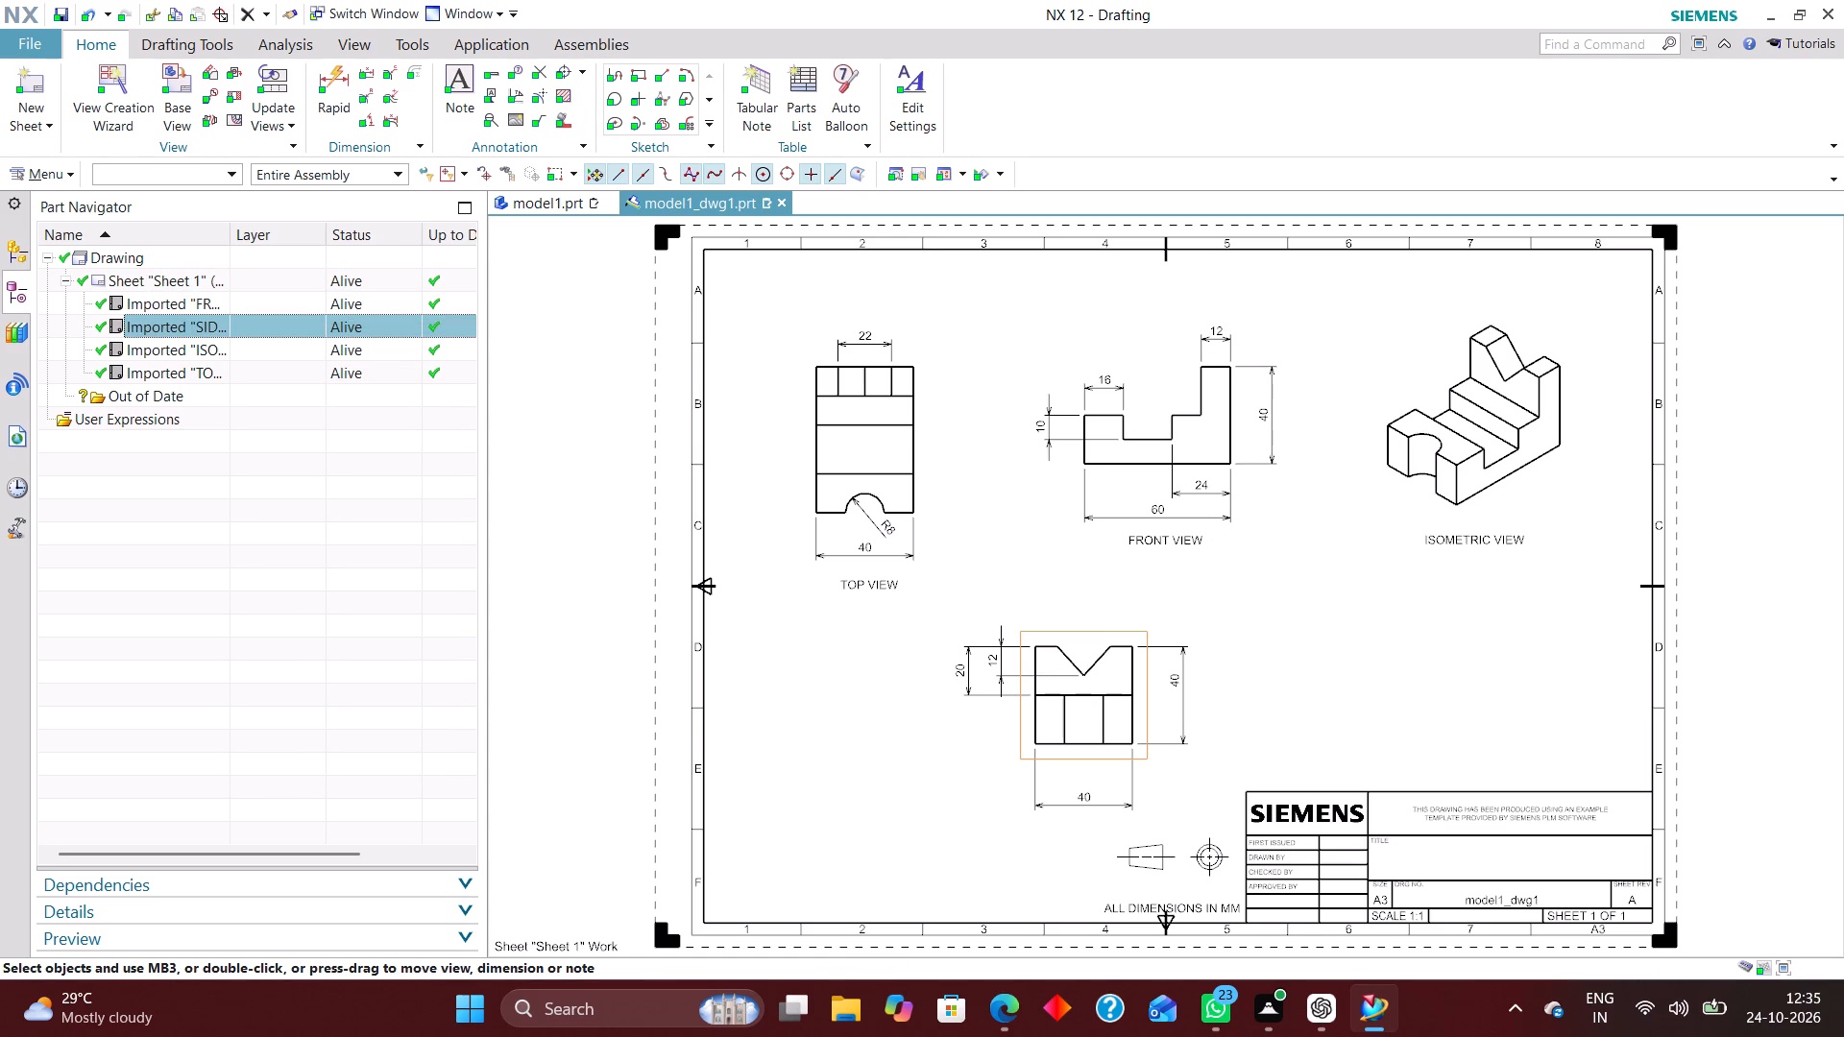
left_click(984, 848)
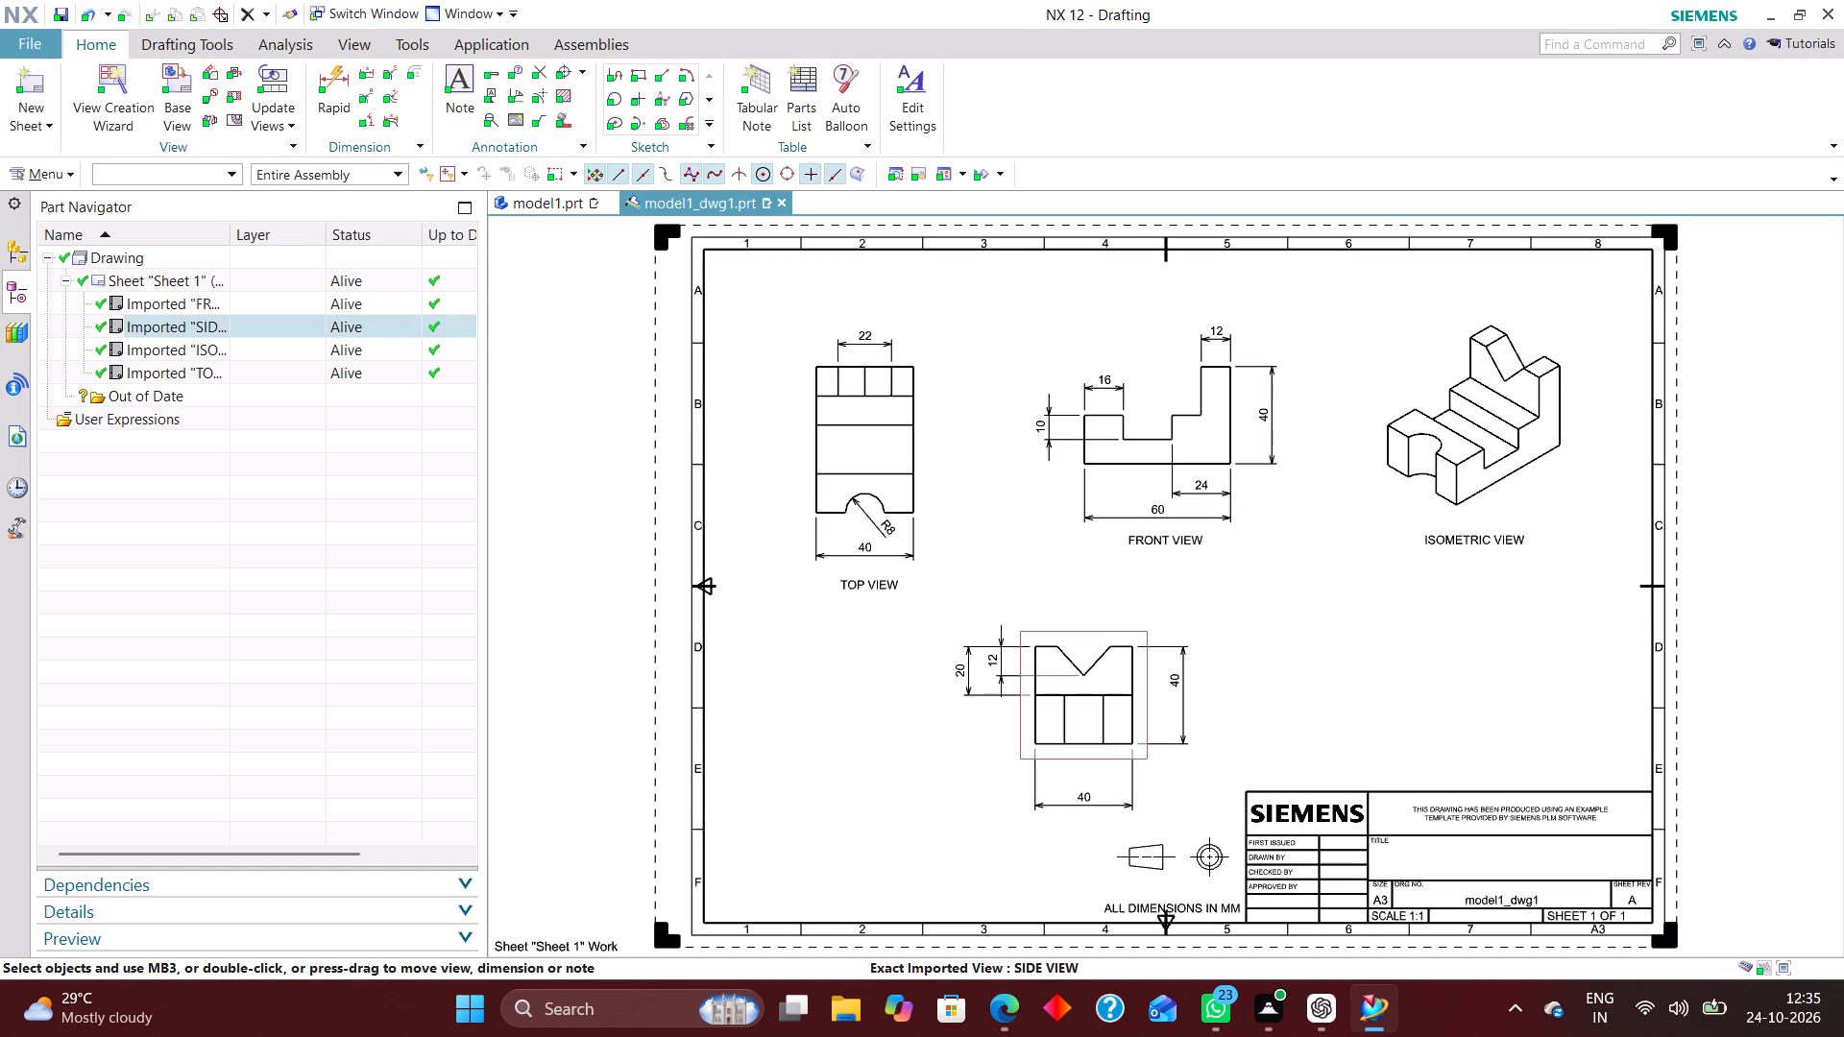
Shift the side view slightly towards the sheet's left border, keeping it below the front view.
left_click_drag(1095, 632, 1050, 615)
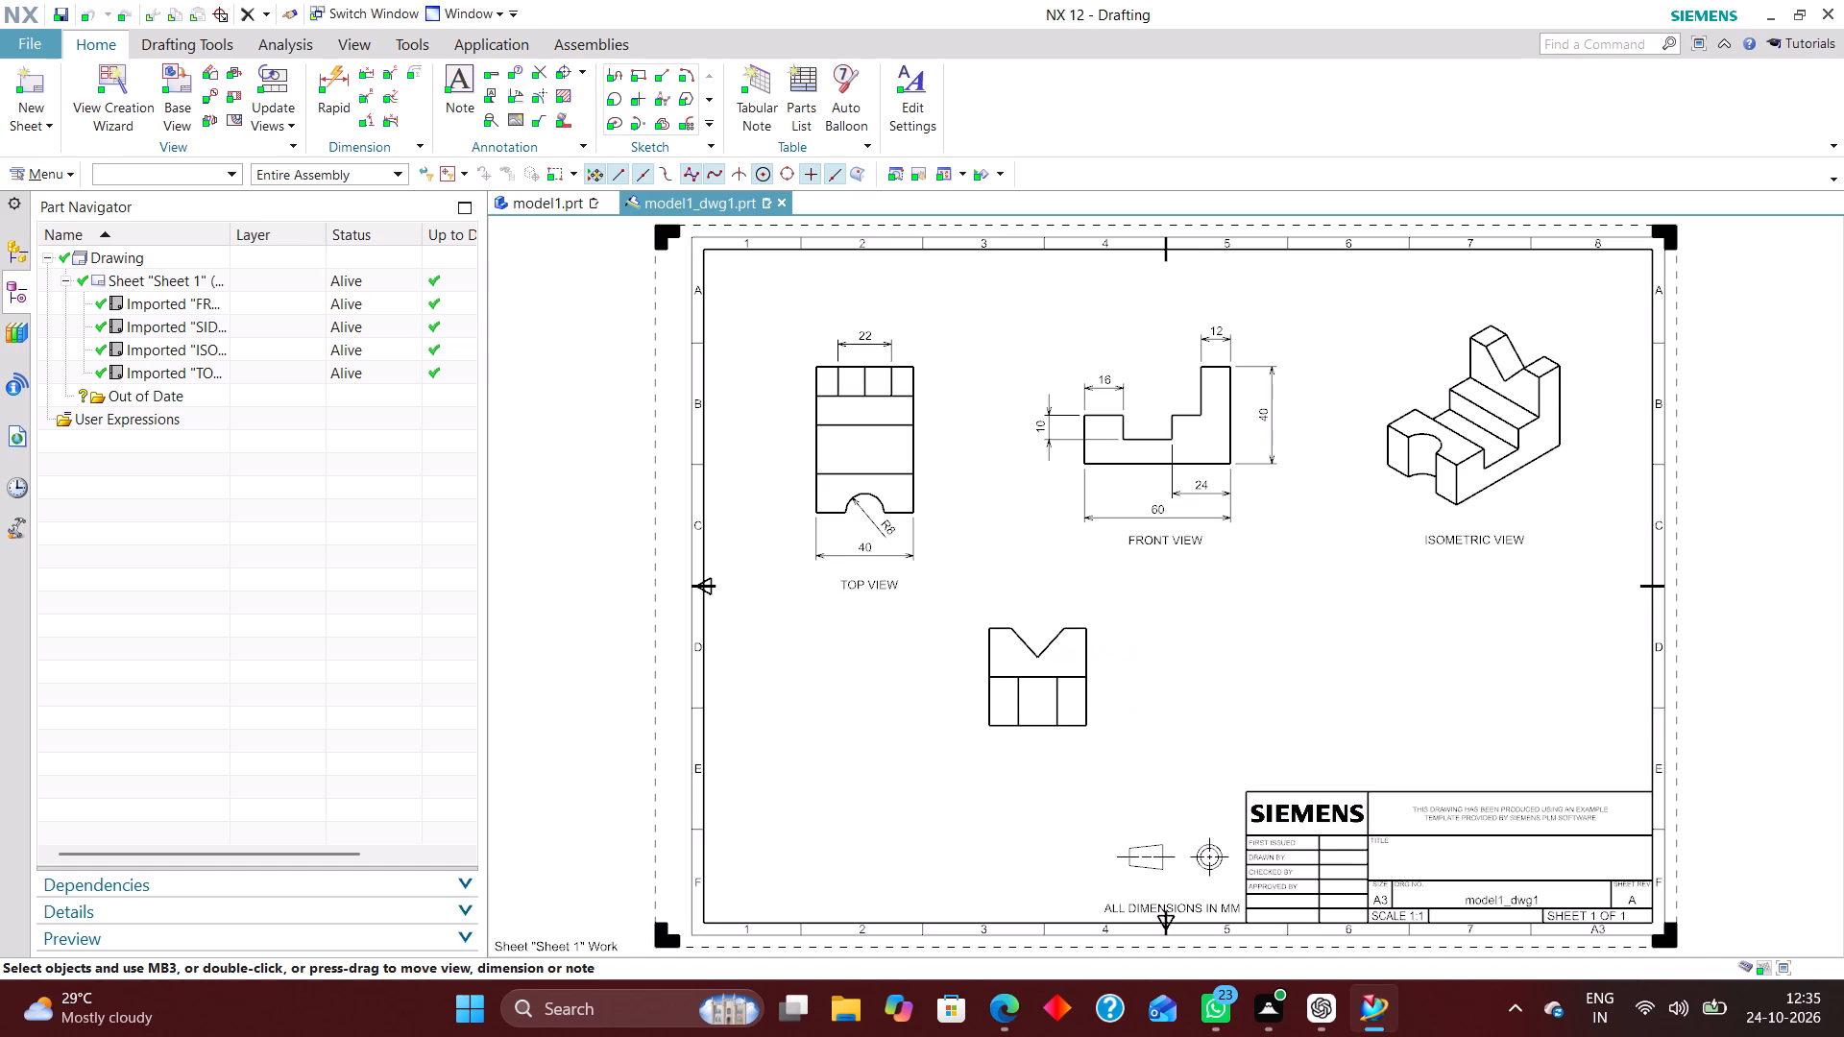
left_click_drag(1050, 615, 1085, 632)
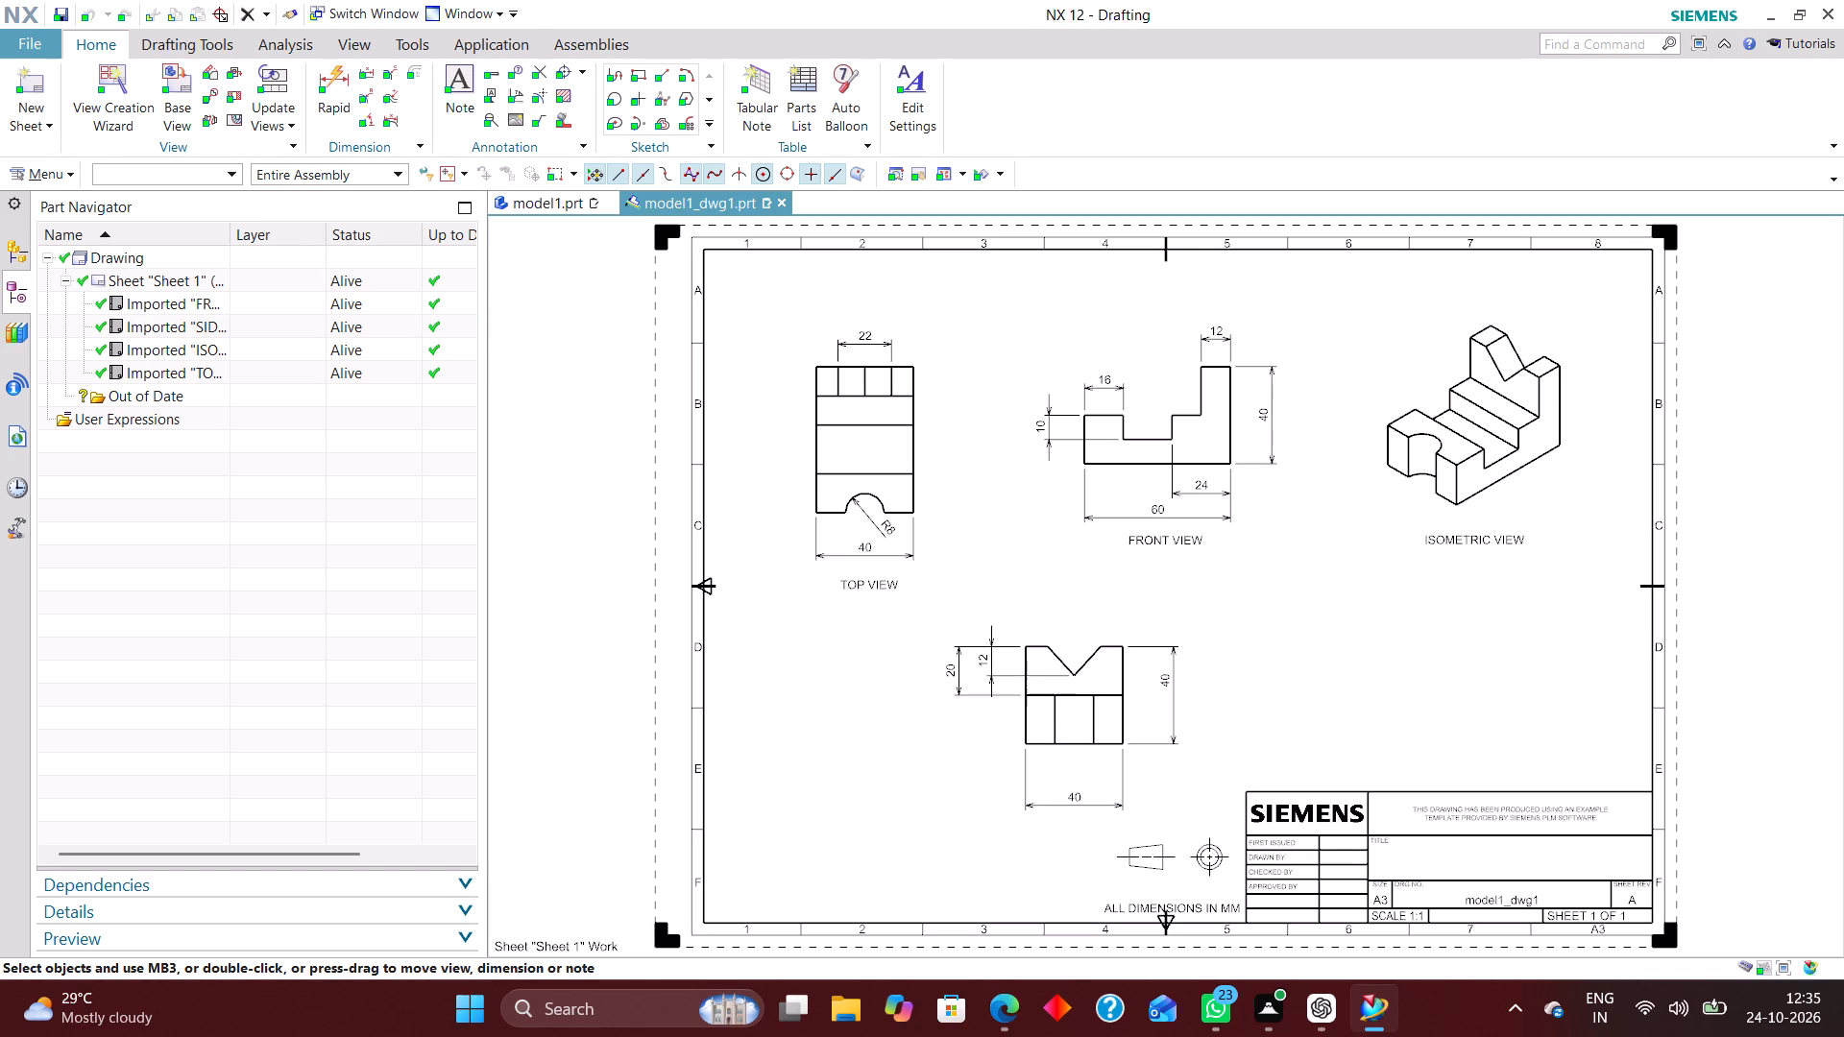
Show the side view's label in its view settings, with the view label type set to Name.
right_click(1082, 630)
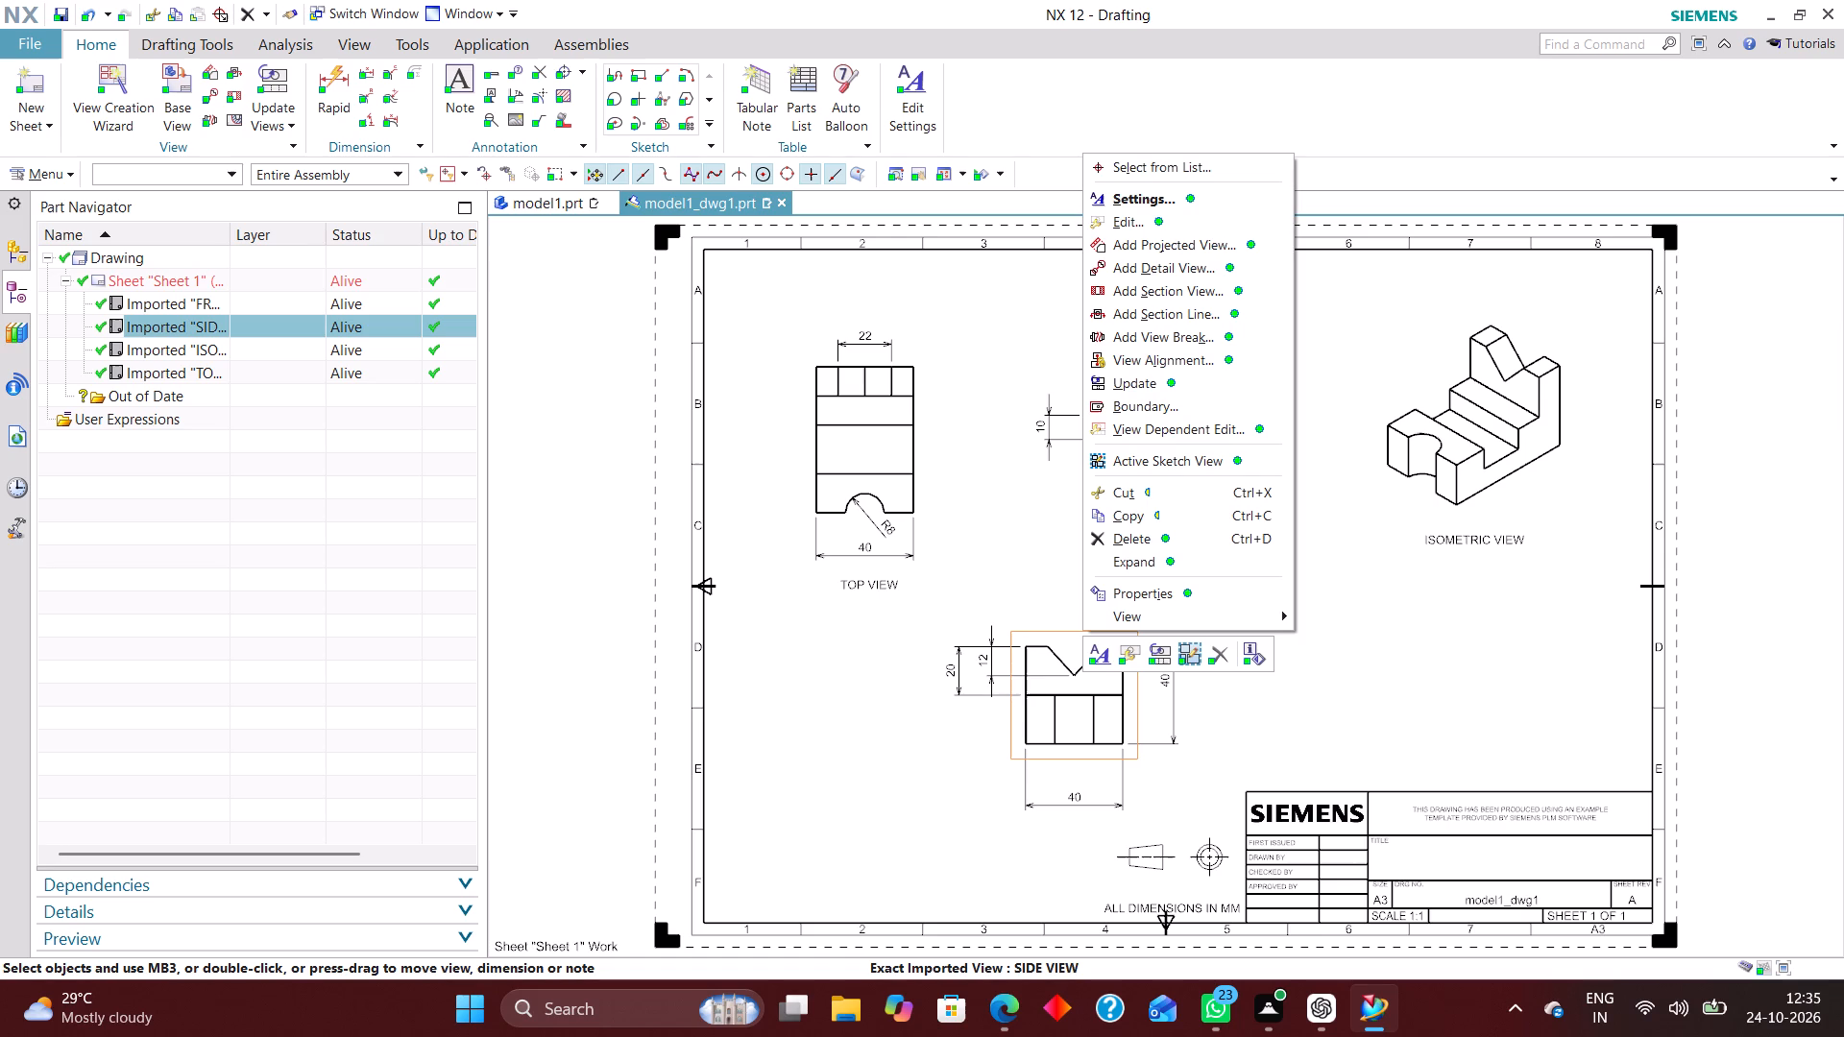
left_click(1117, 202)
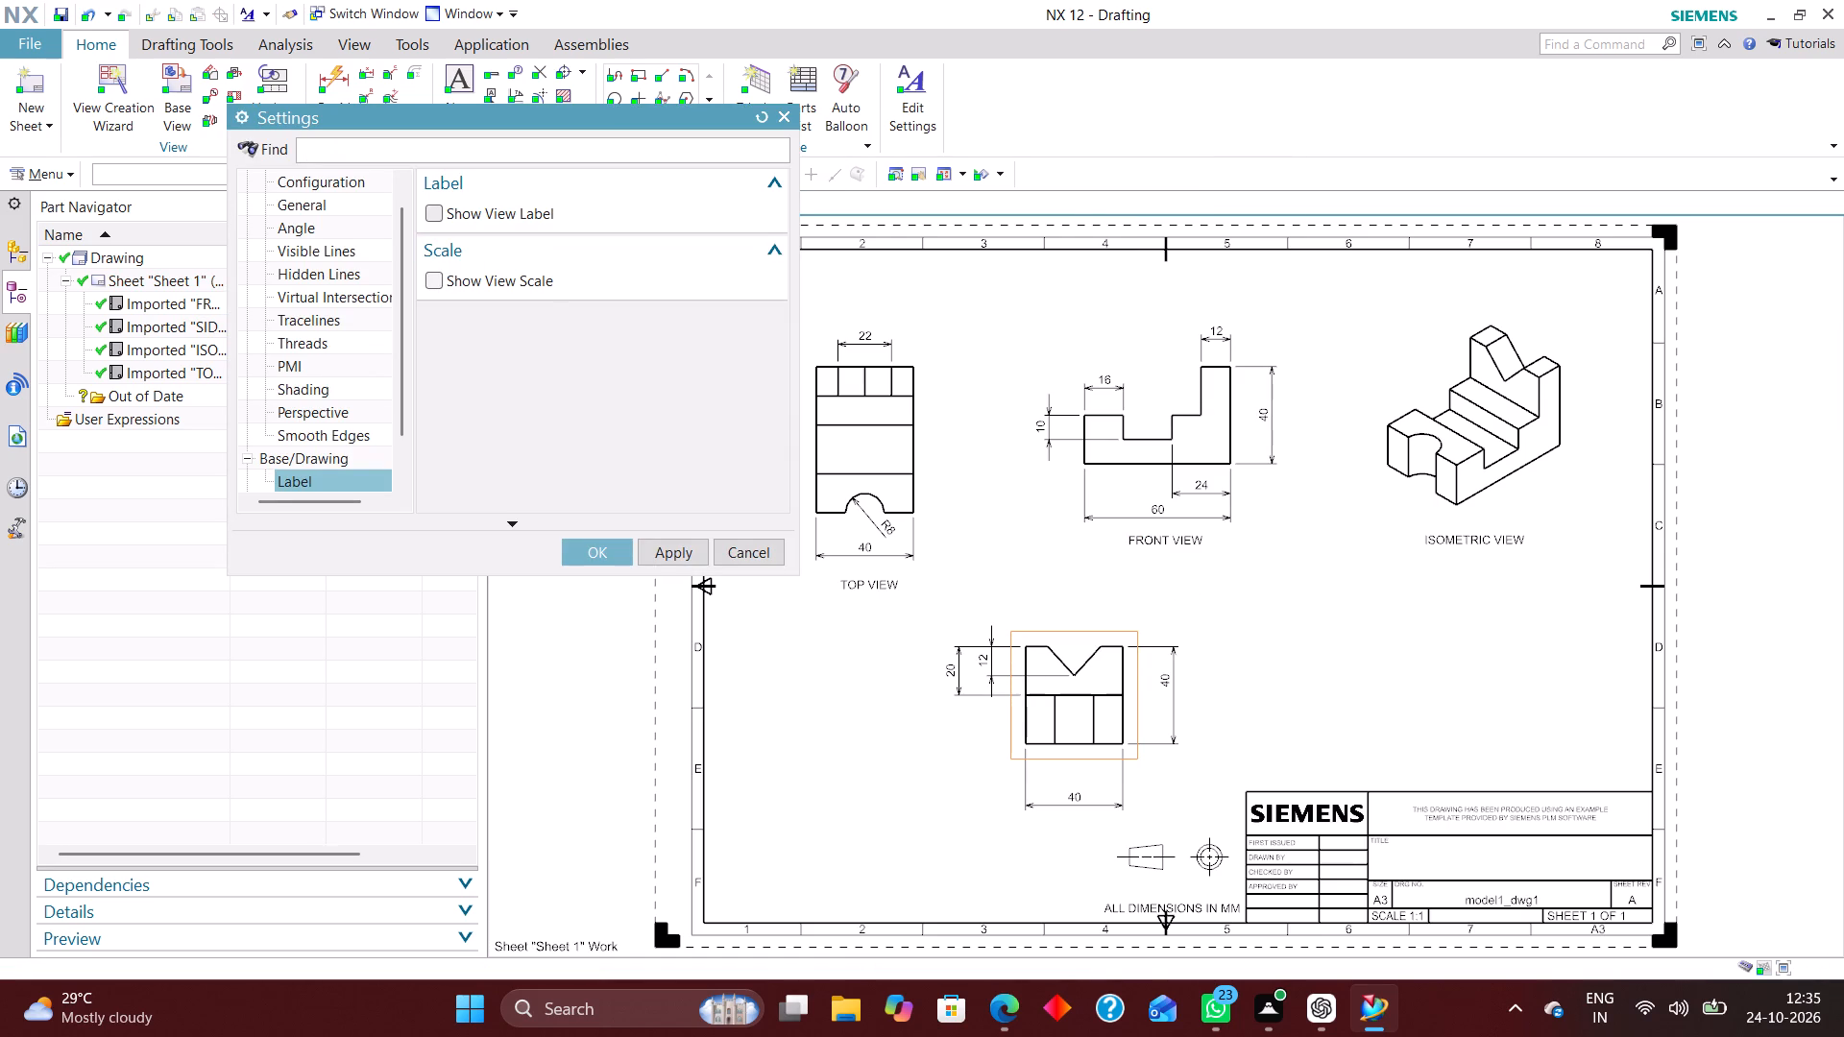
left_click(536, 217)
left_click(739, 311)
left_click(716, 341)
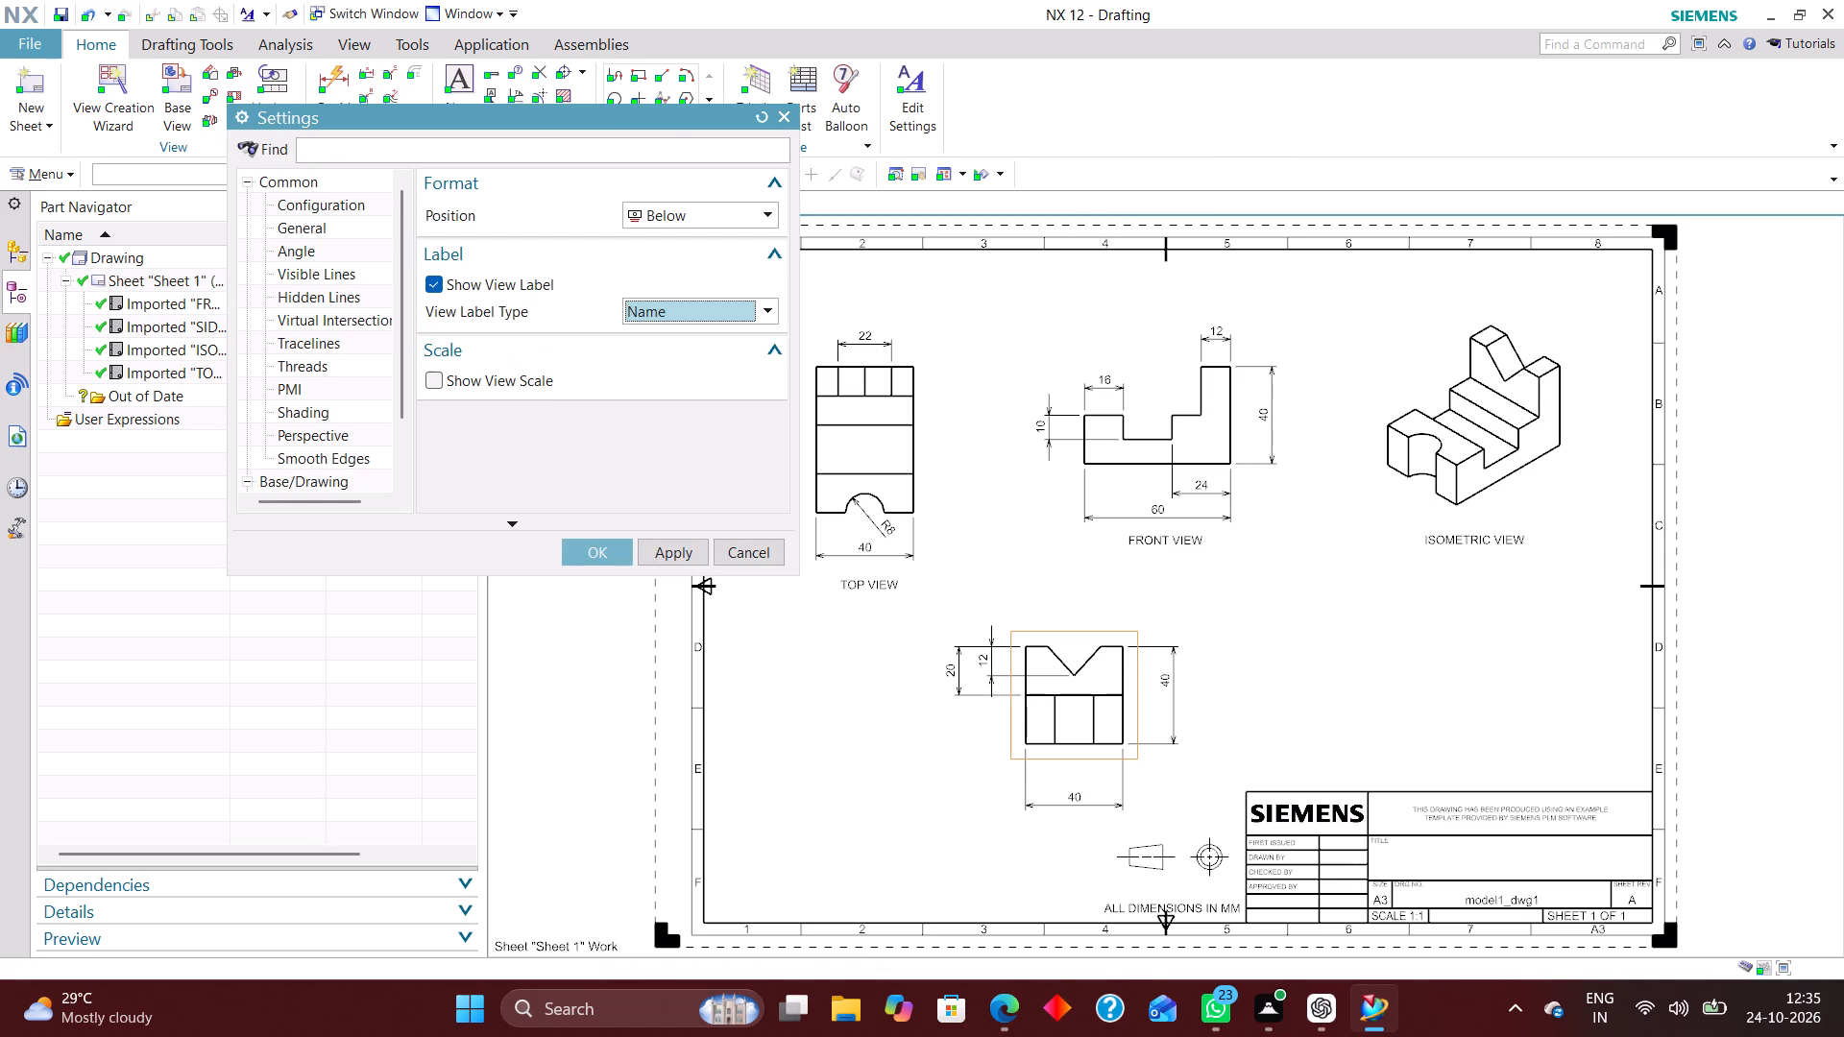
left_click(605, 551)
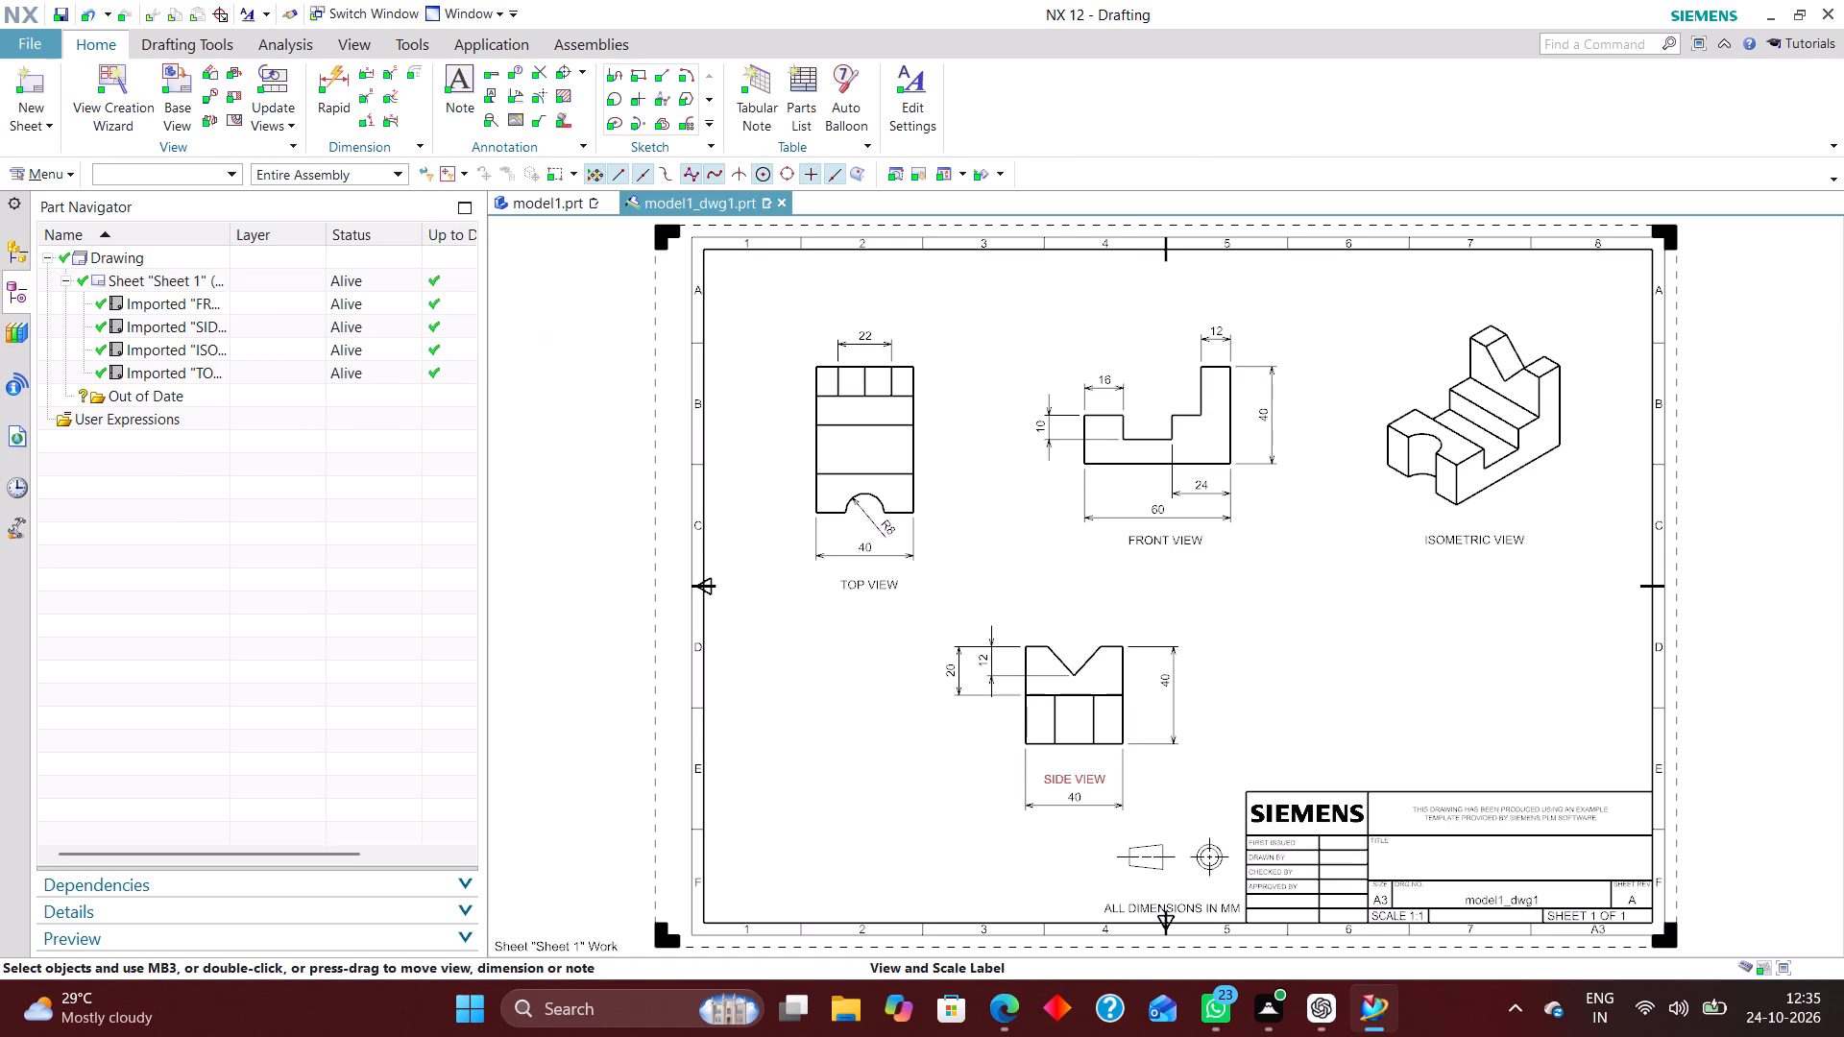
Bring the side view's 40 mm width dimension closer to the view and centre the SIDE VIEW label beneath that dimension.
left_click_drag(1081, 783, 1161, 767)
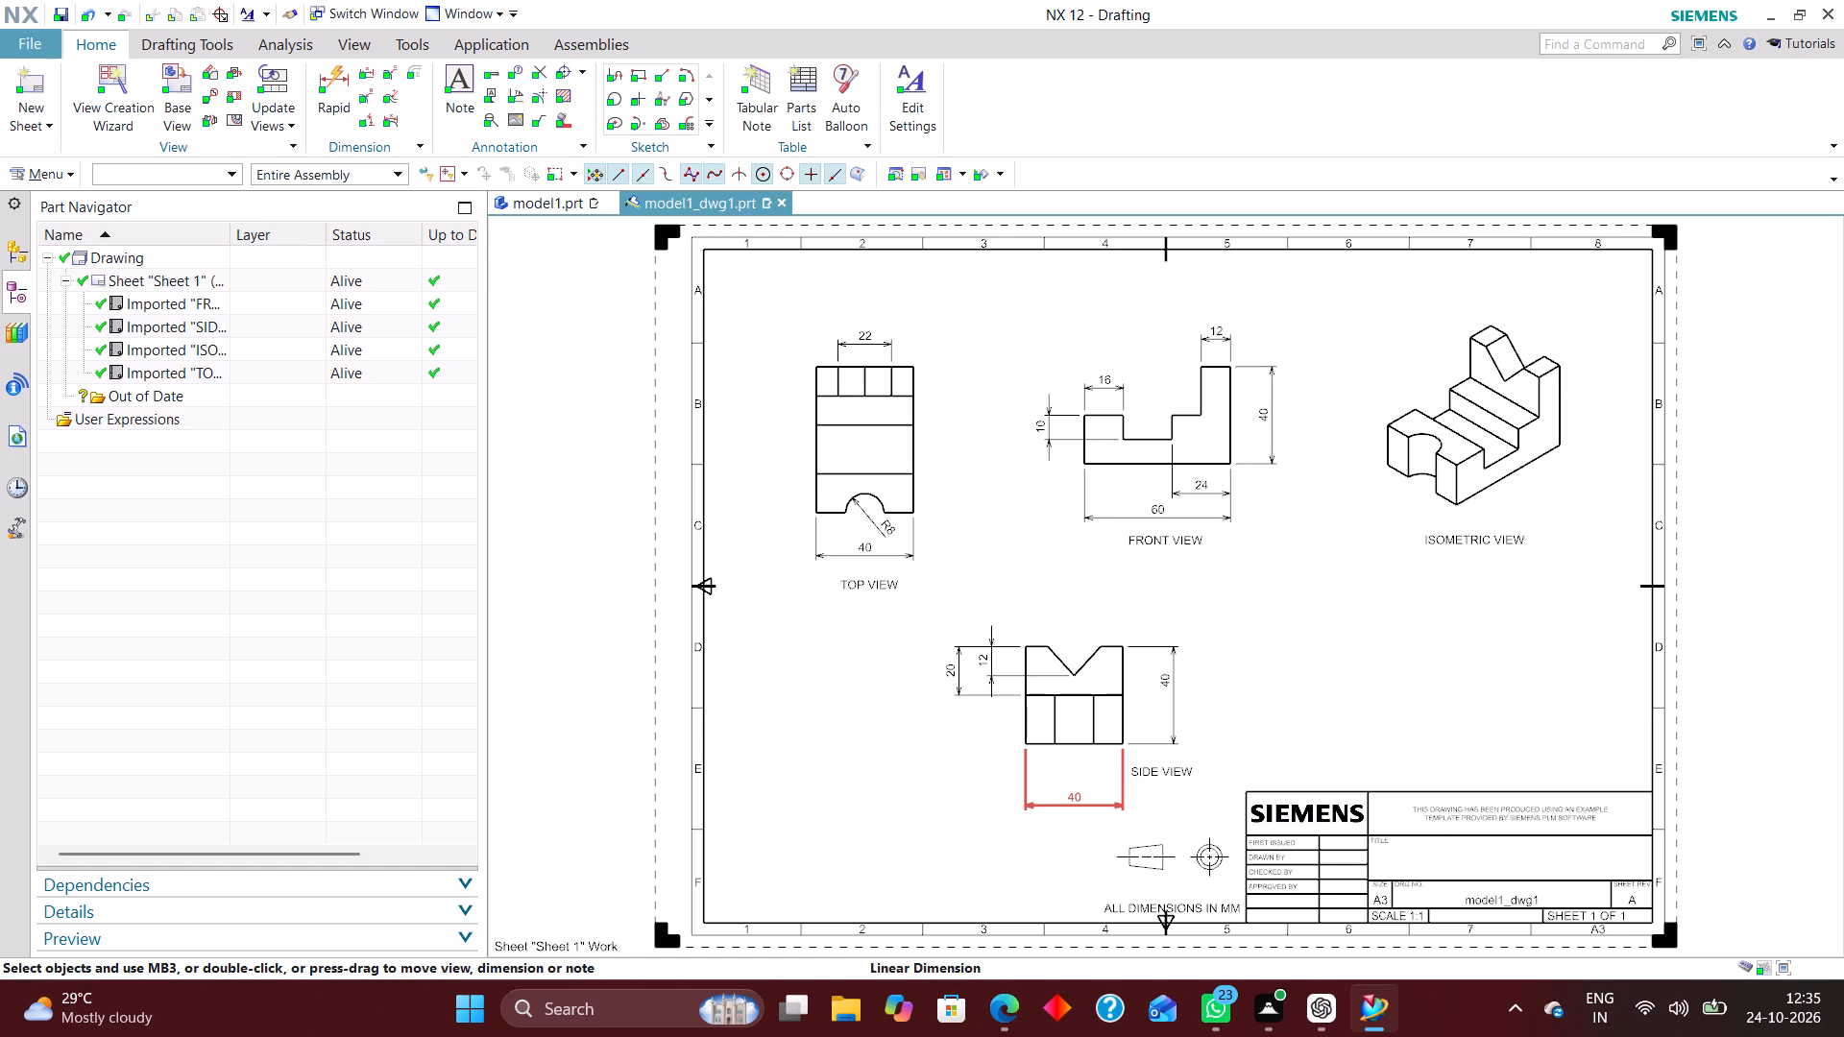
left_click_drag(1077, 799, 1081, 778)
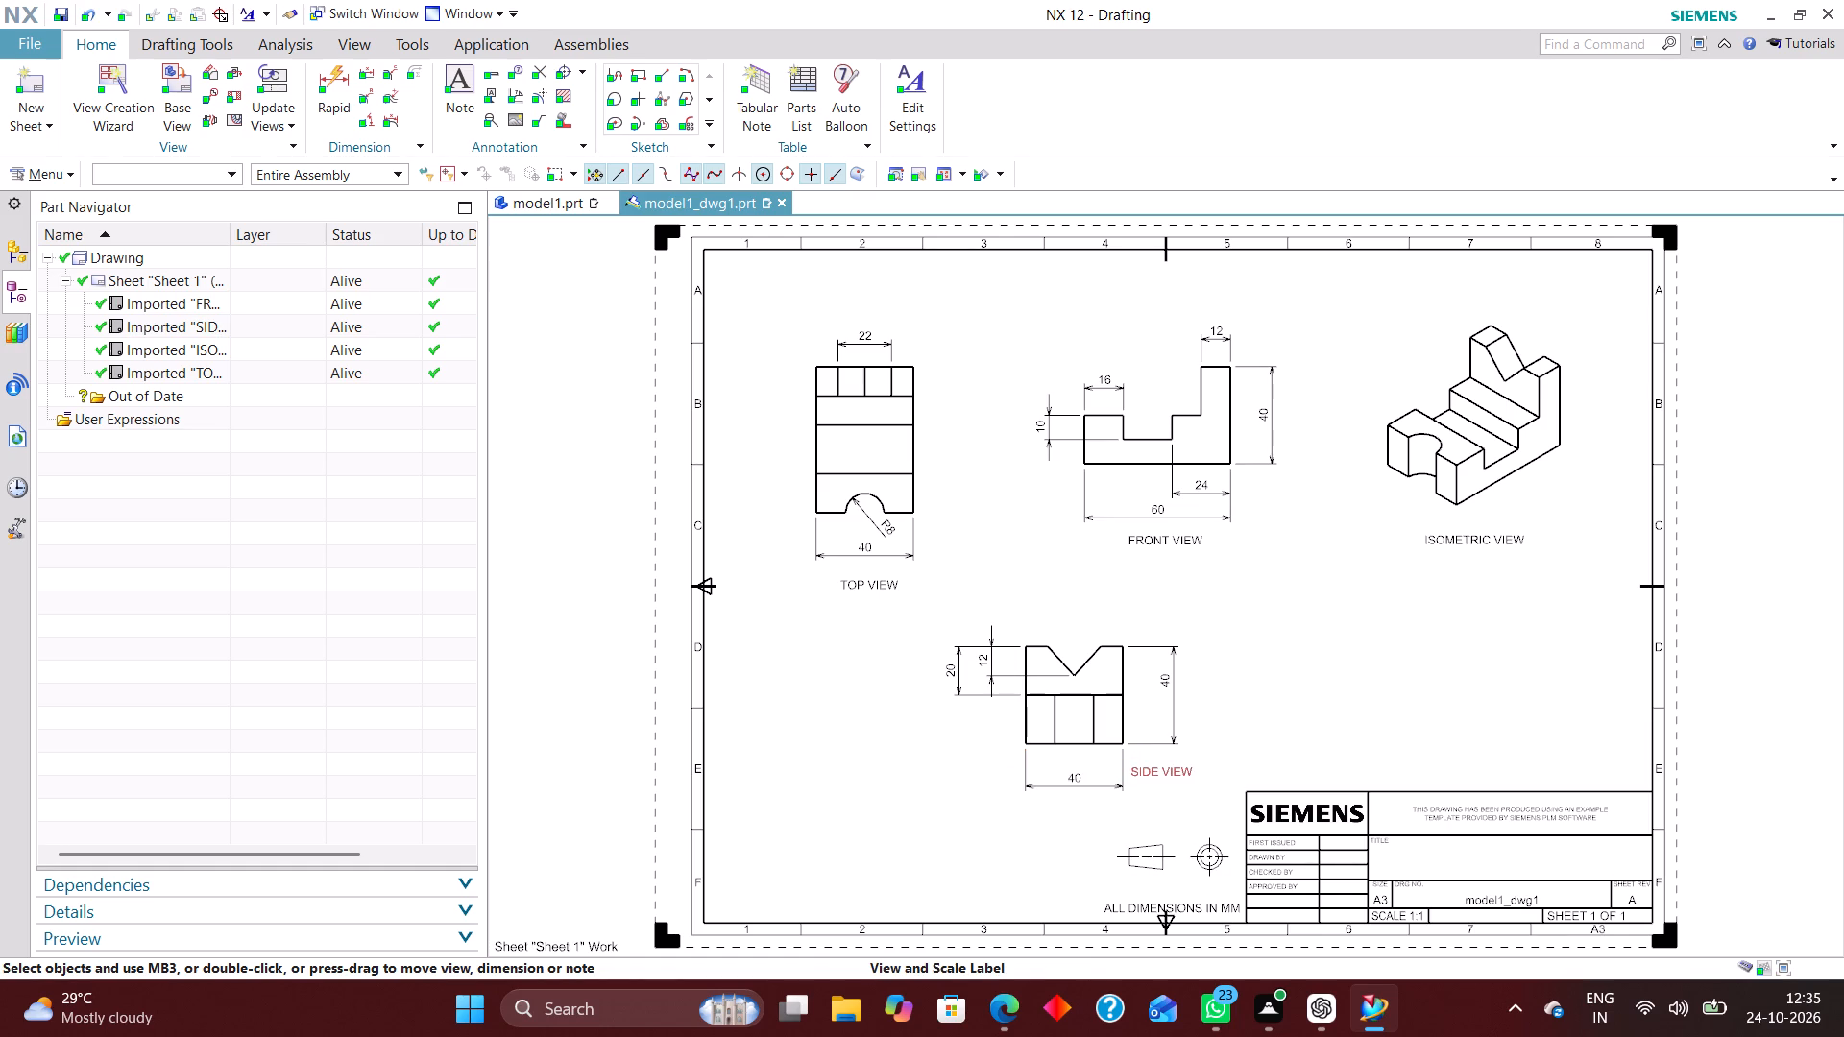
left_click_drag(1164, 767, 1080, 808)
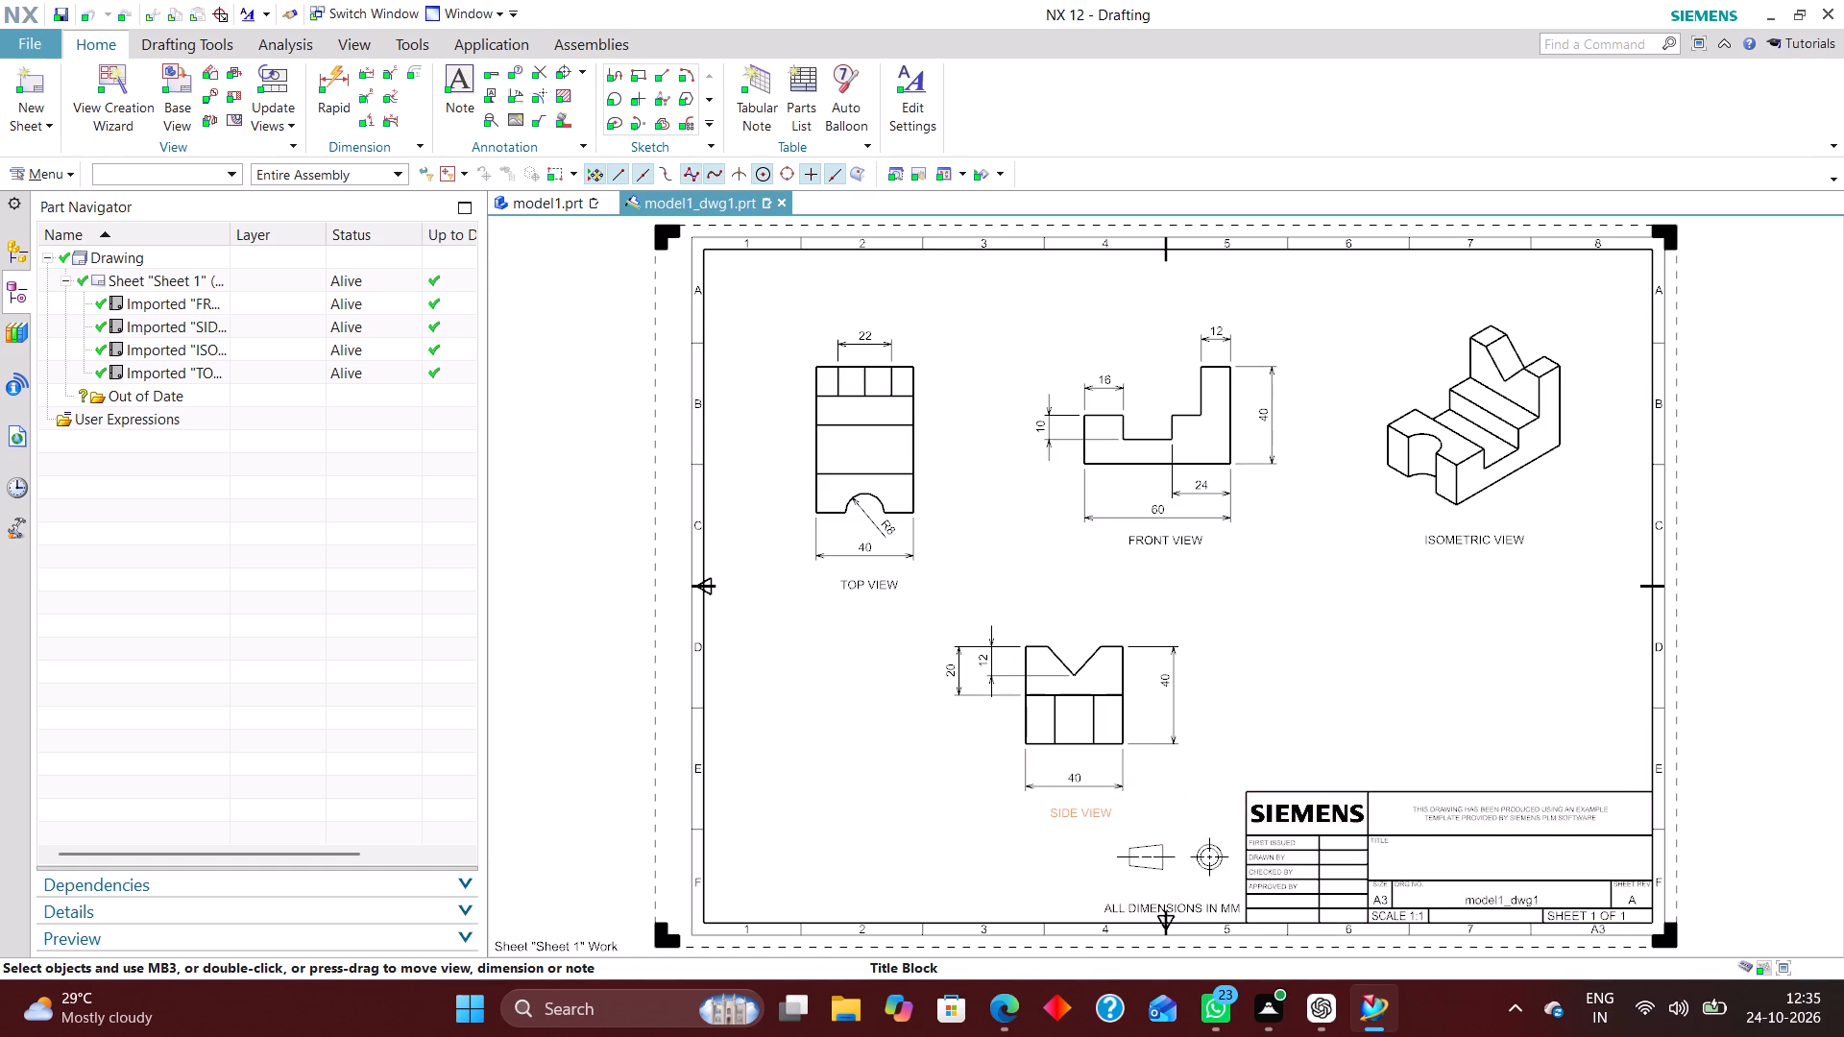
left_click_drag(1080, 808, 1082, 808)
Populate the title block with issue date 24-10-2026, the drafter's name, XXX for checked and approved by, and MATERIAL as ALUMINUM_2014.
right_click(1244, 824)
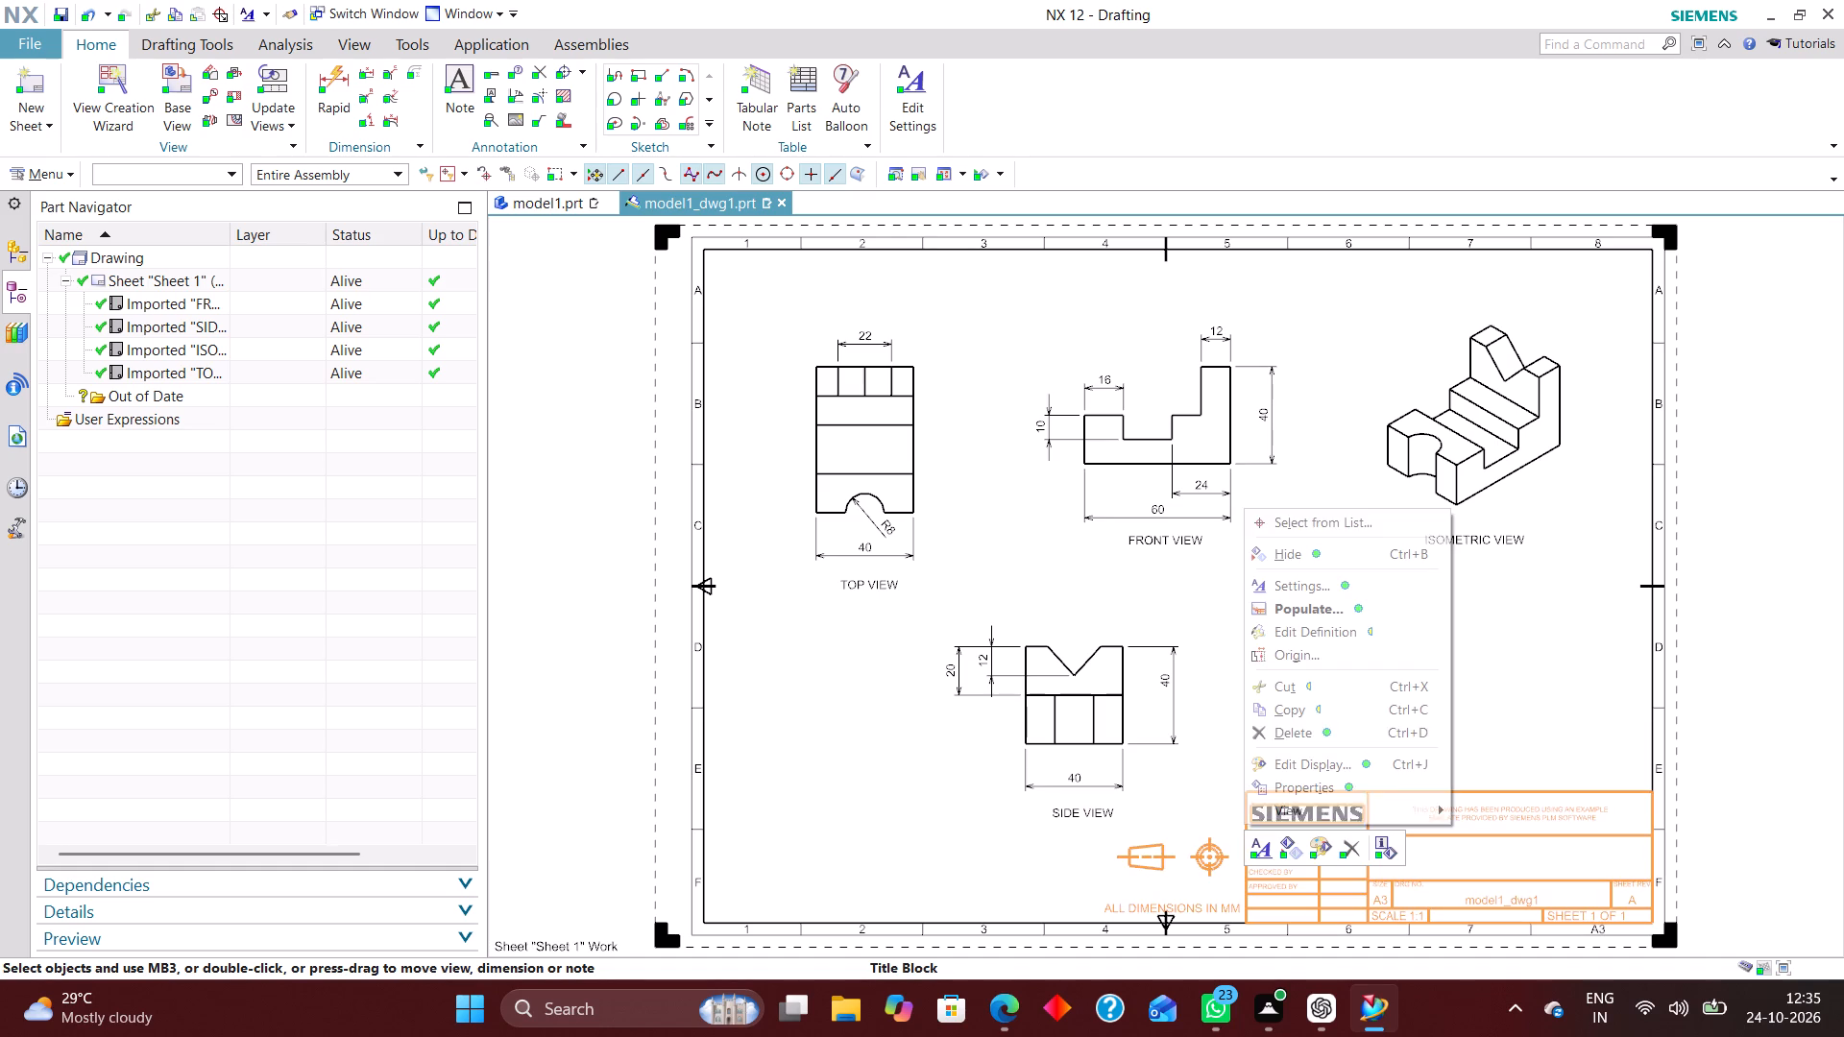
left_click(1289, 609)
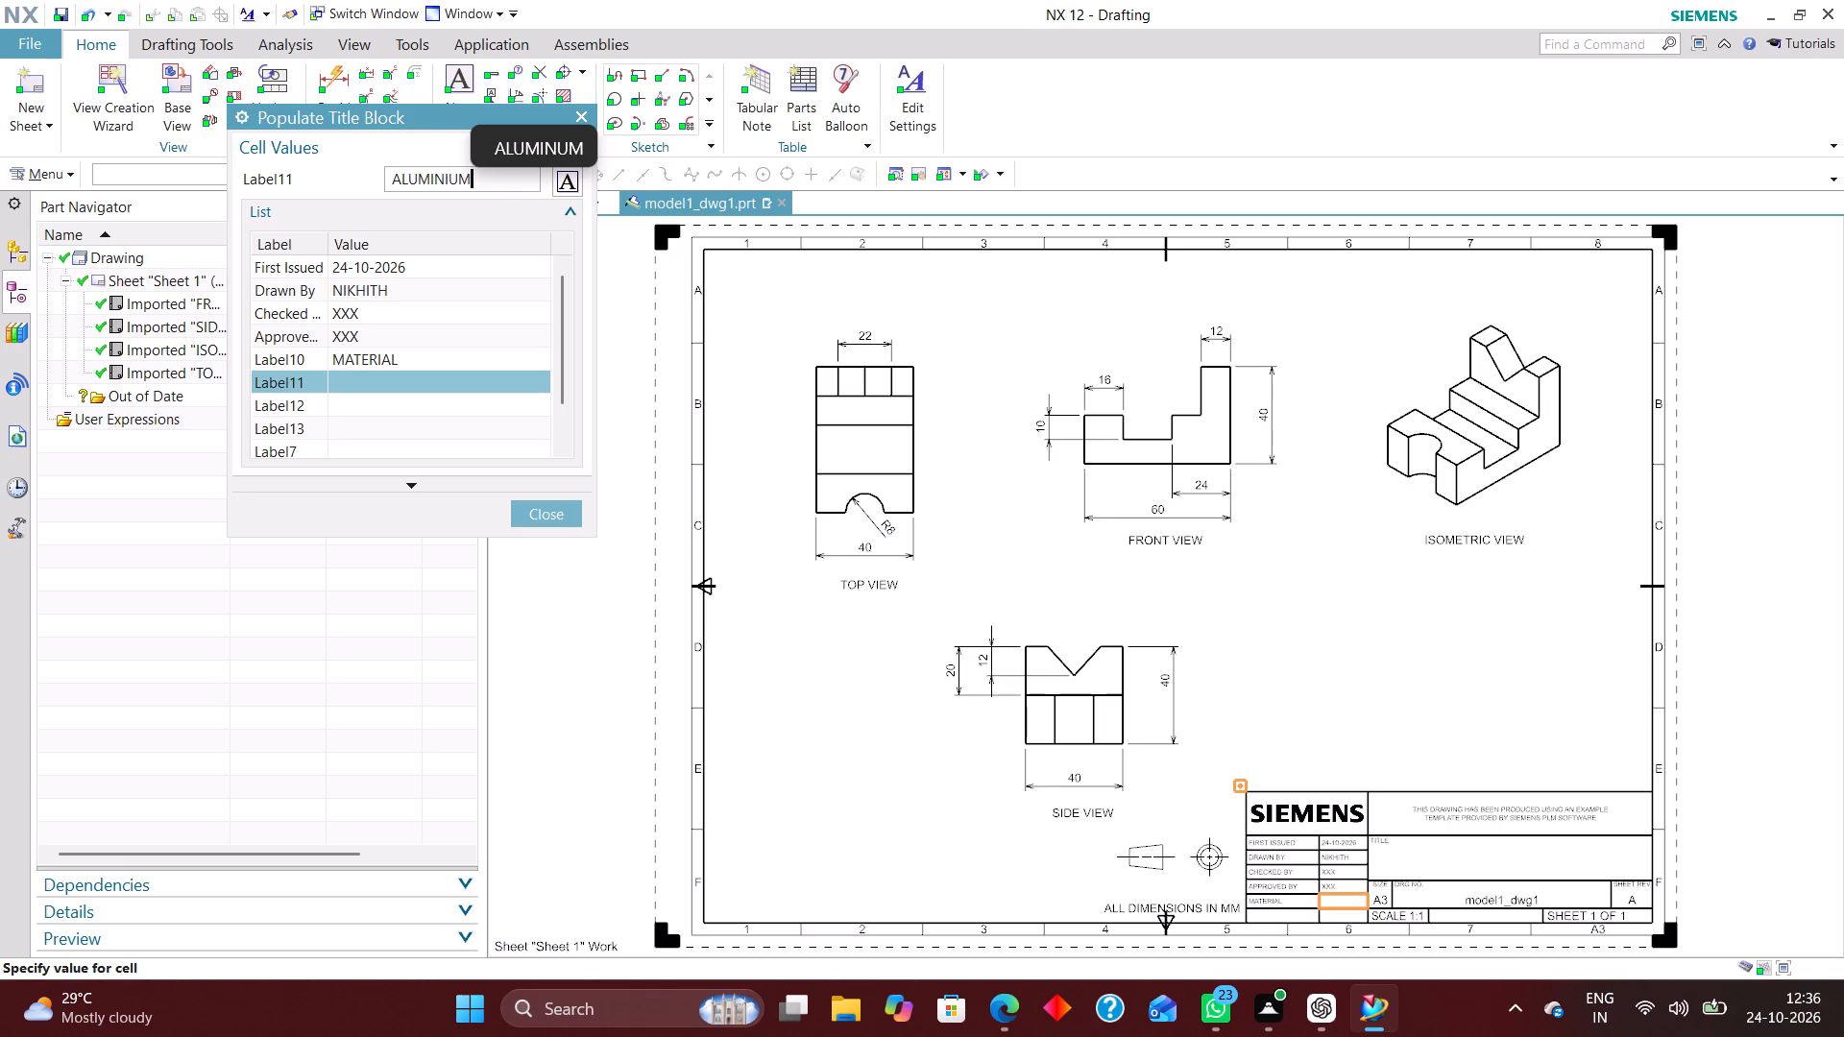
key("Up")
key("space")
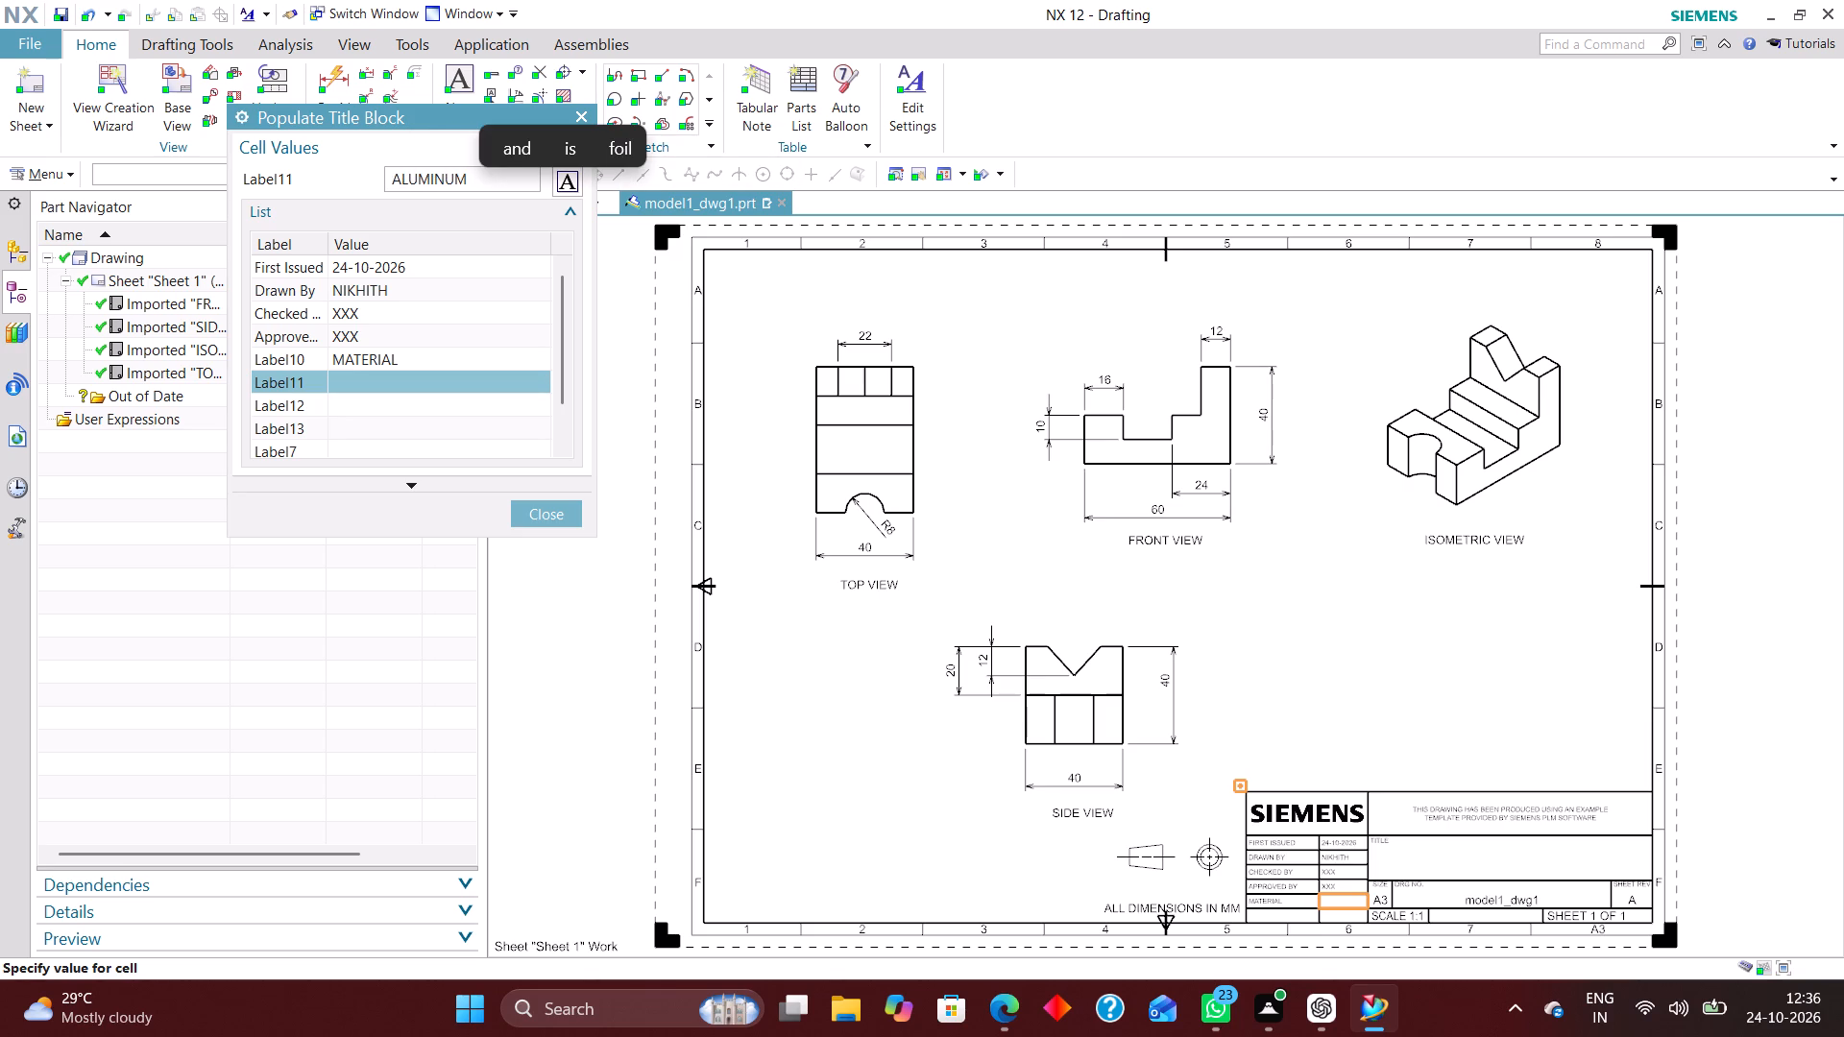
key("BackSpace")
key("shift+underscore")
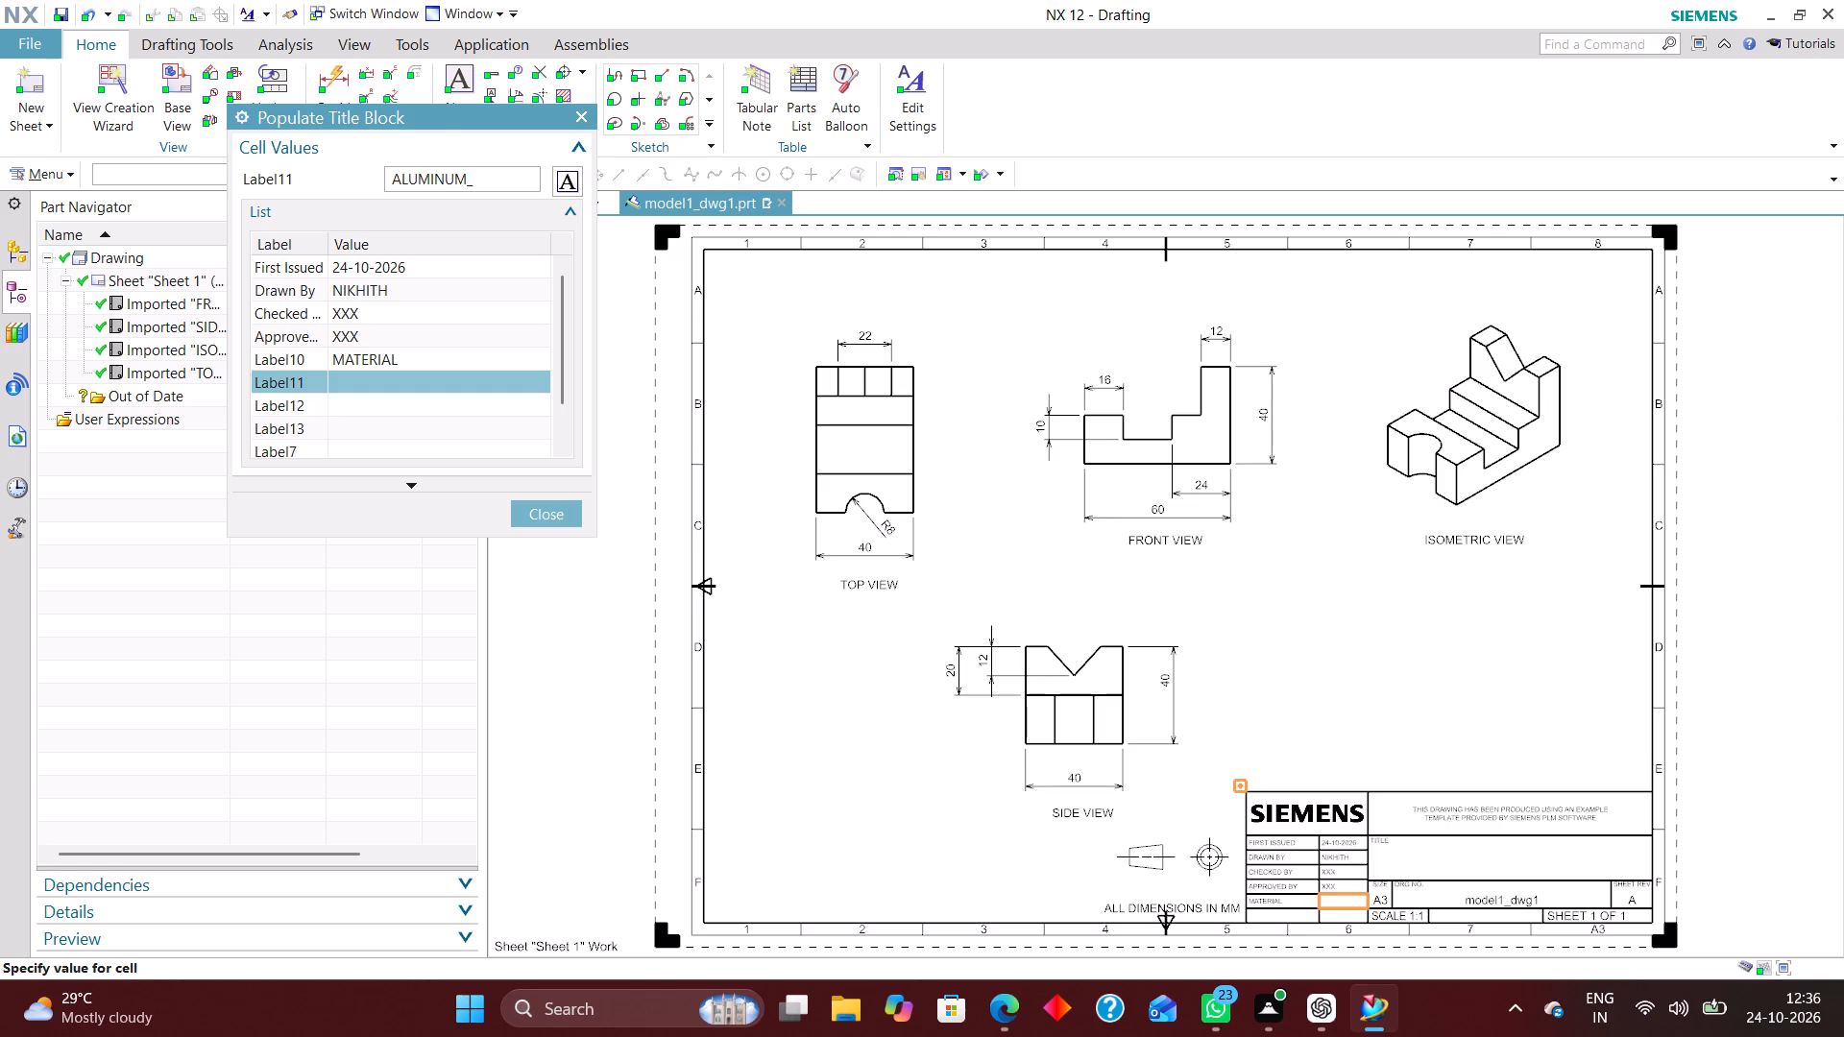
type("2014")
key("Return")
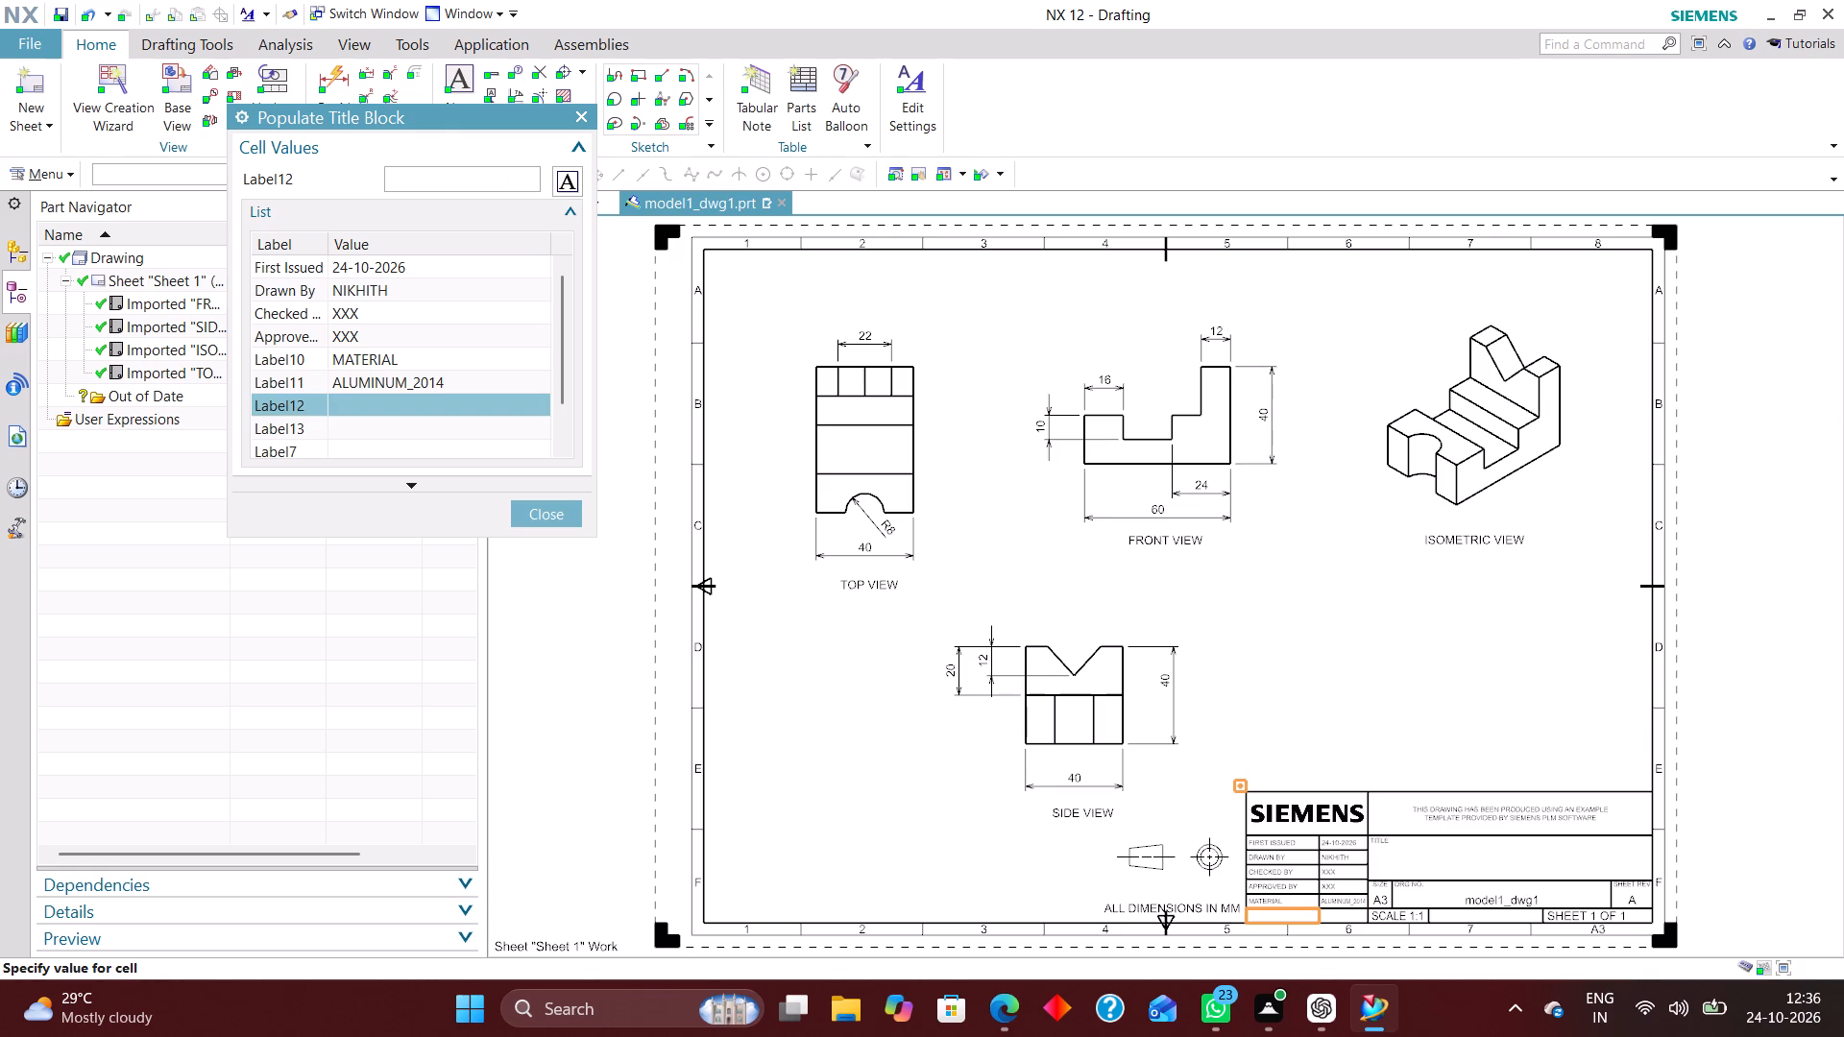
Fill the two title block cells below the material row, Label12 and Label13, with XXX.
type("XXX")
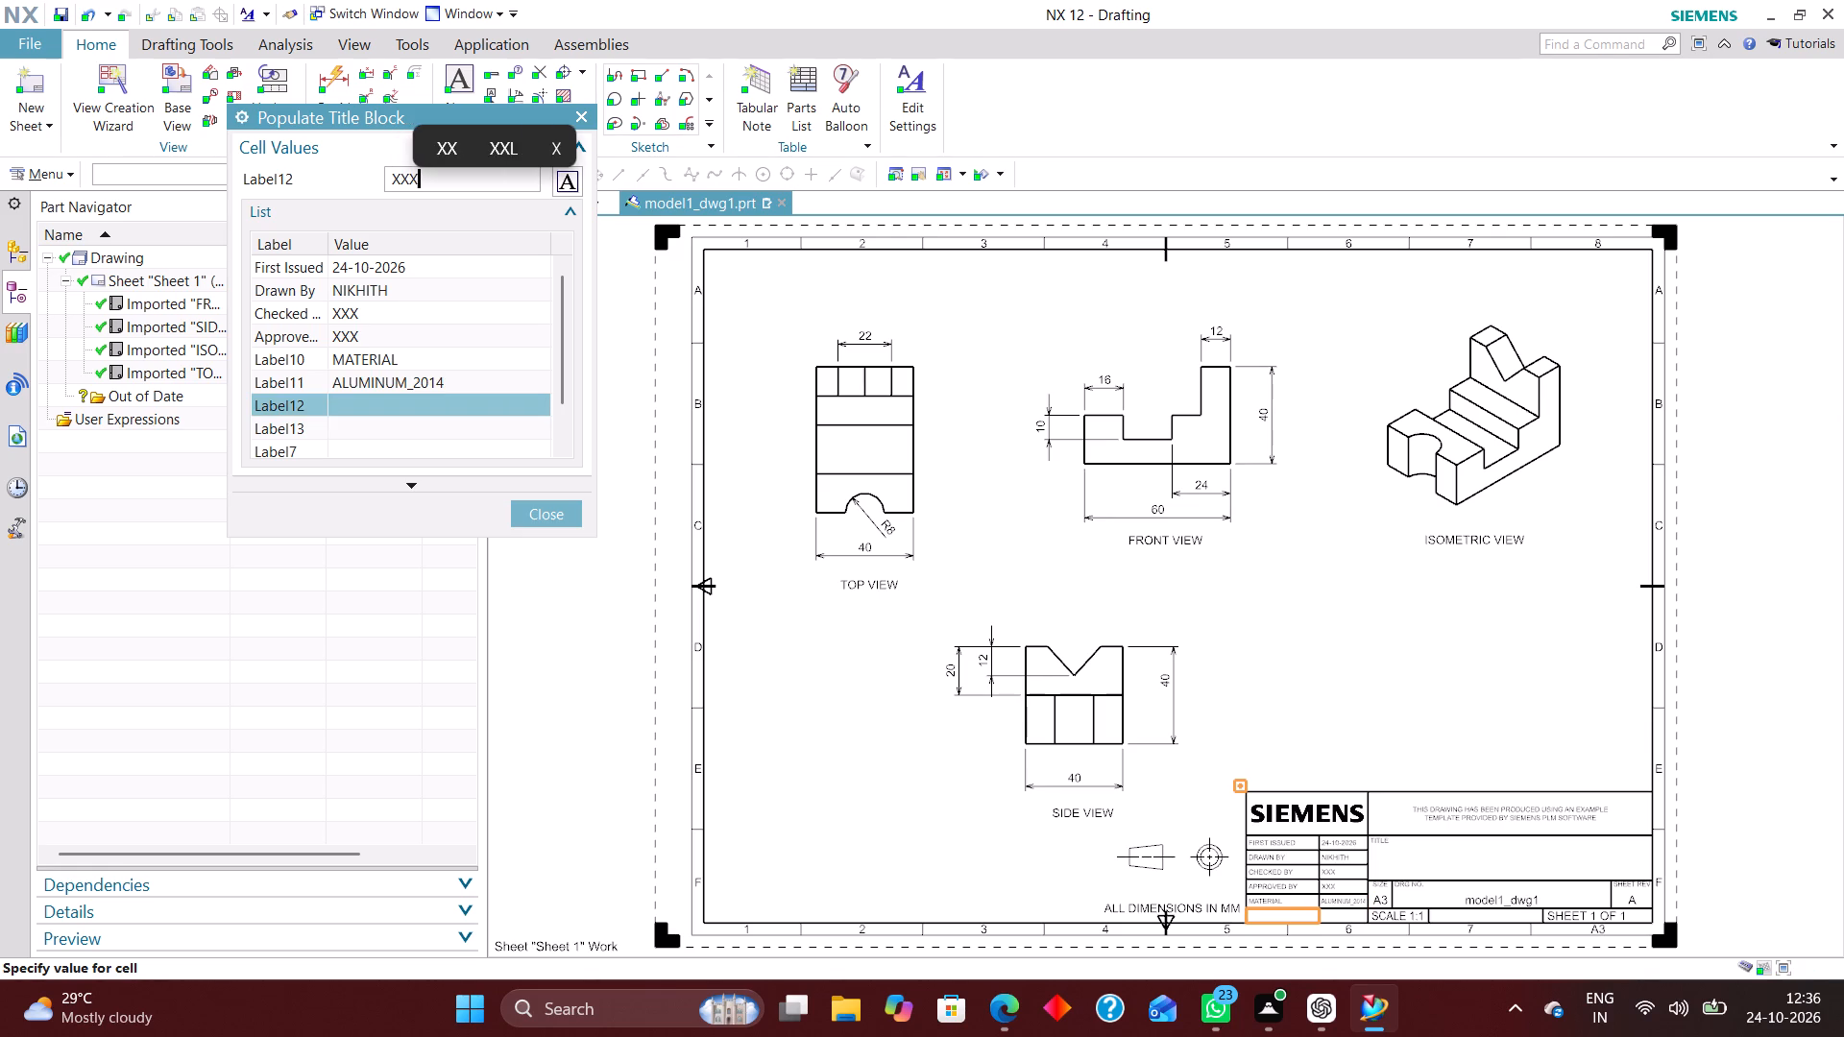
key("Return")
type("XXX")
key("Return")
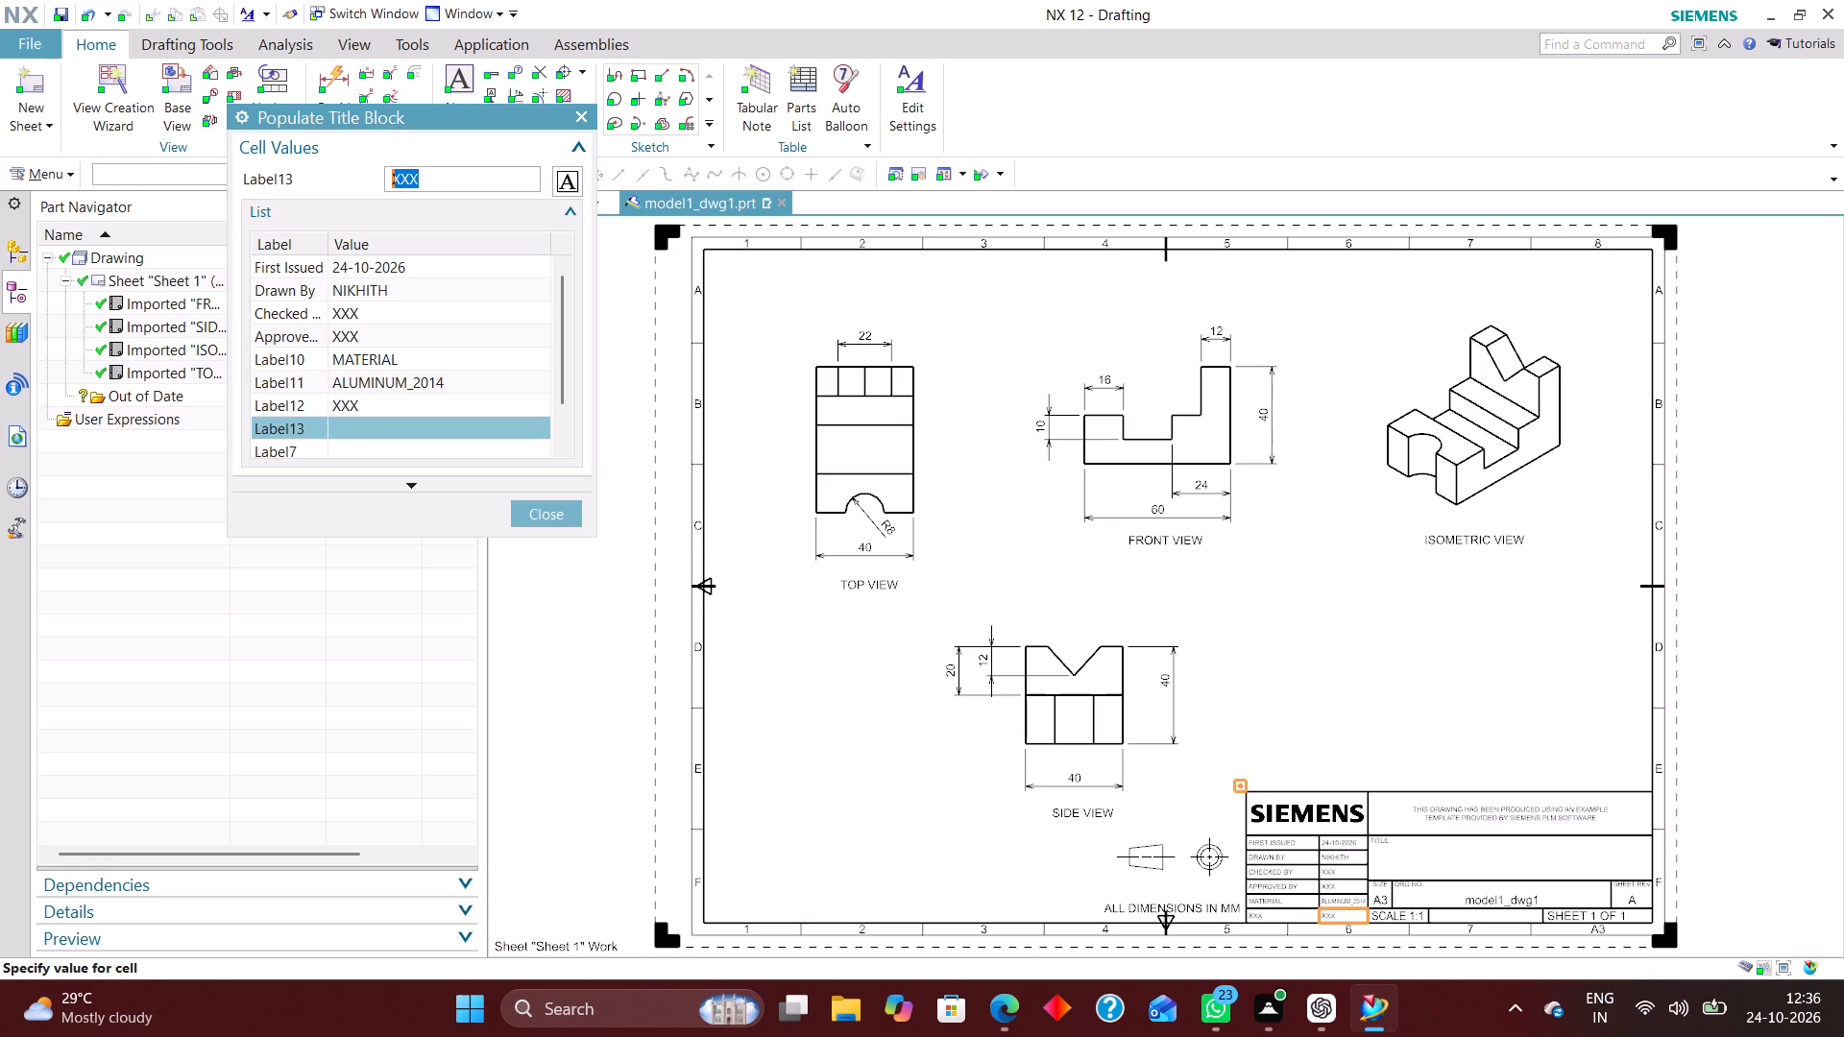
Enter WEIGHT (kg) 0.1278 in the title block's large title cell, Label7.
type("WEIGHT")
key("space")
type("()")
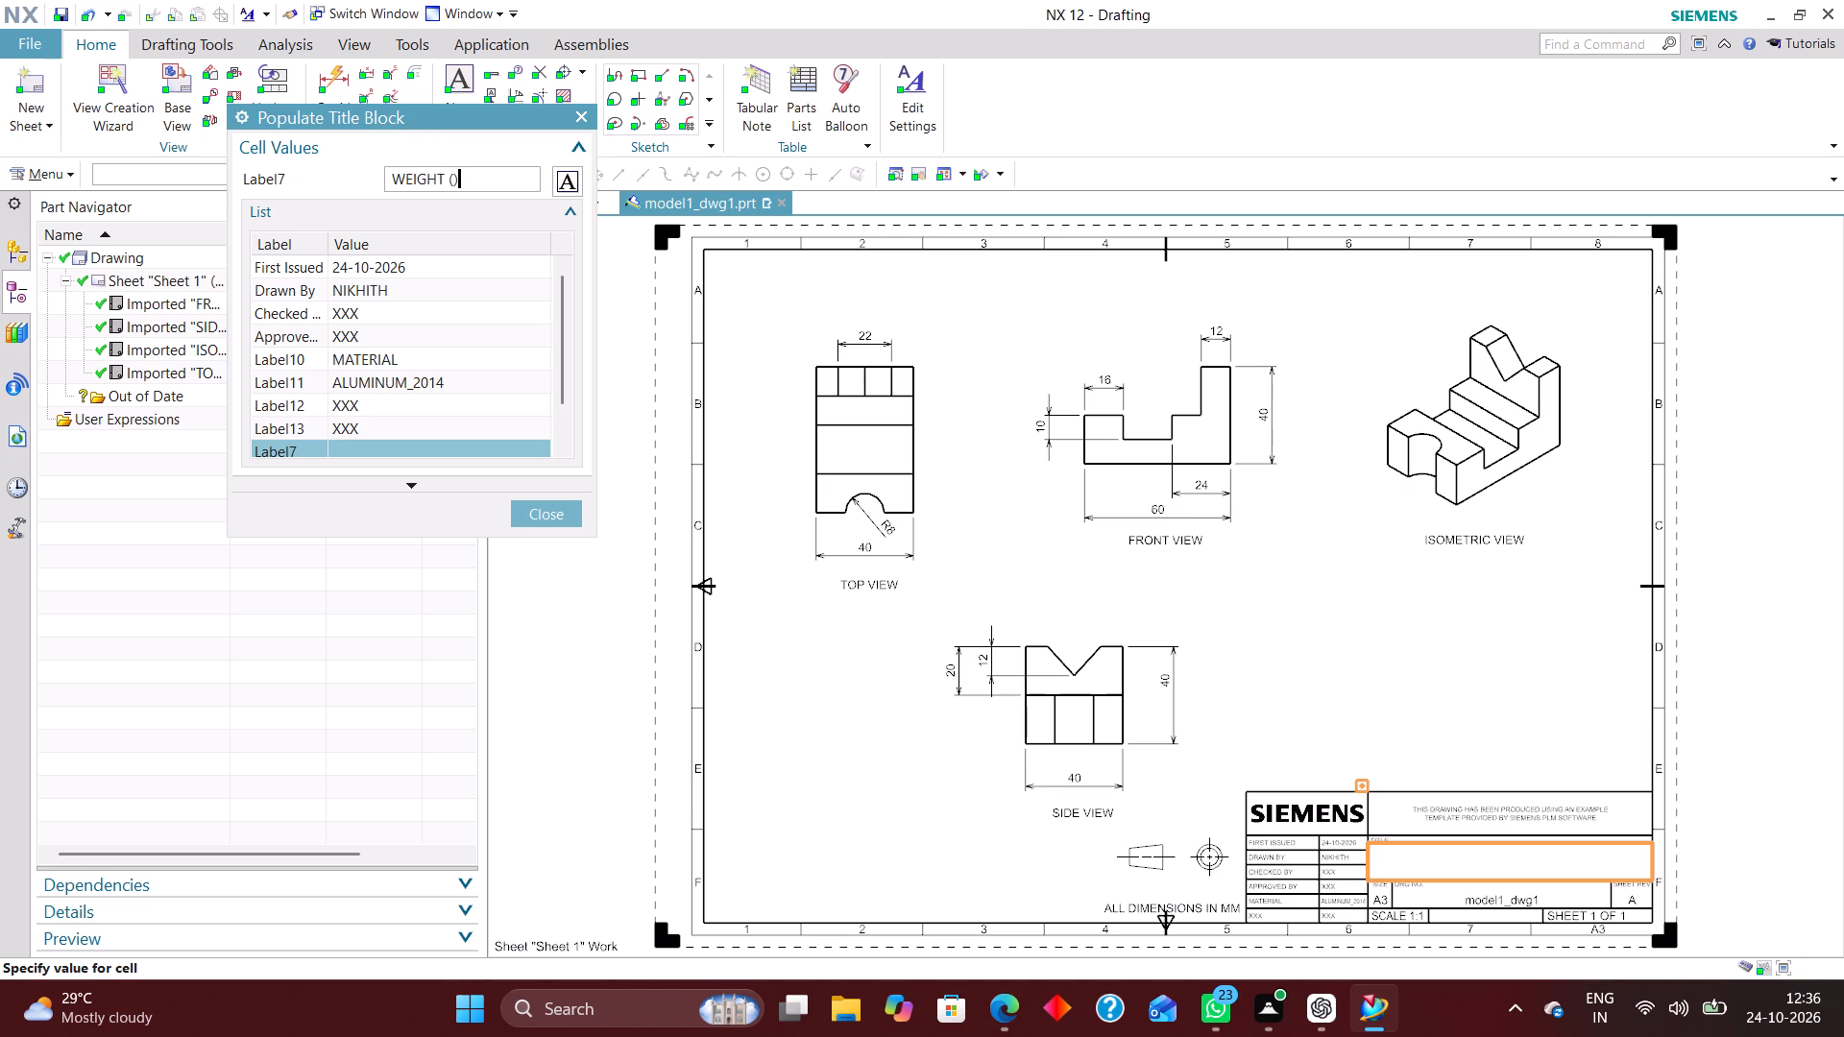
key("Left")
key("shift+k")
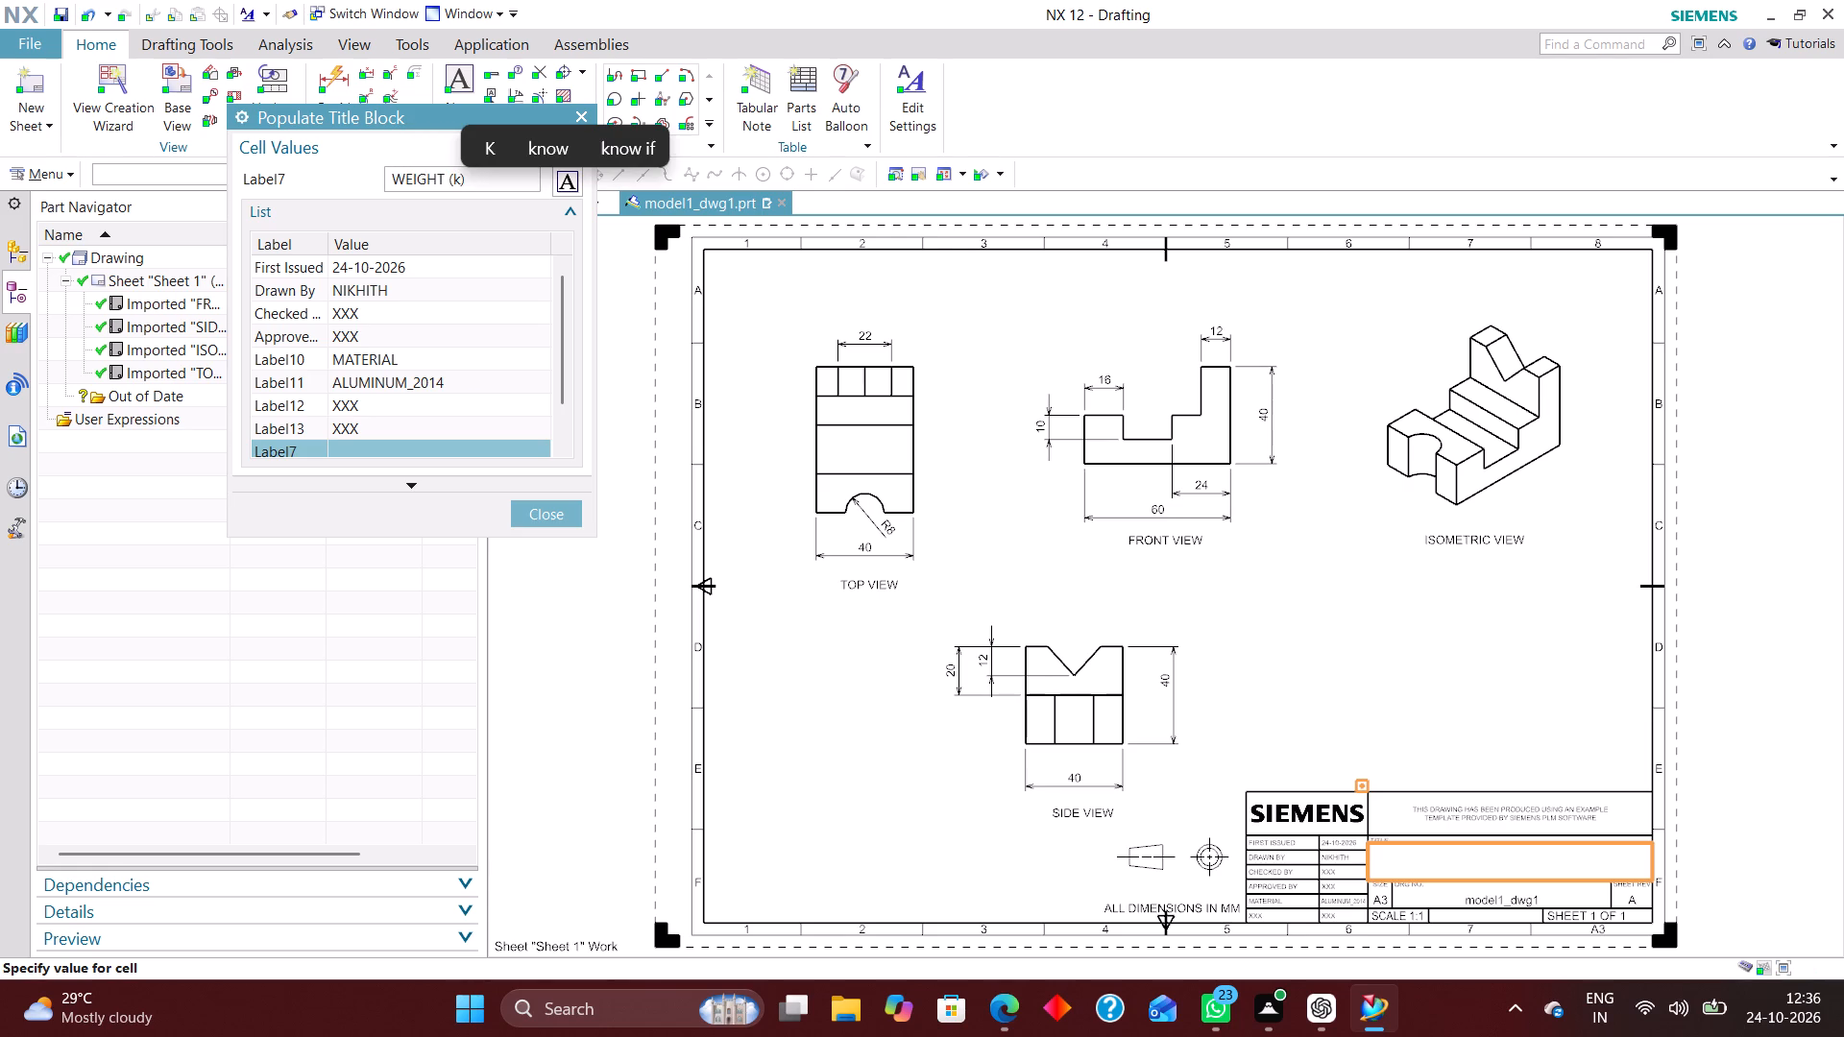
key("shift+g")
key("Right")
key("Right")
key("space")
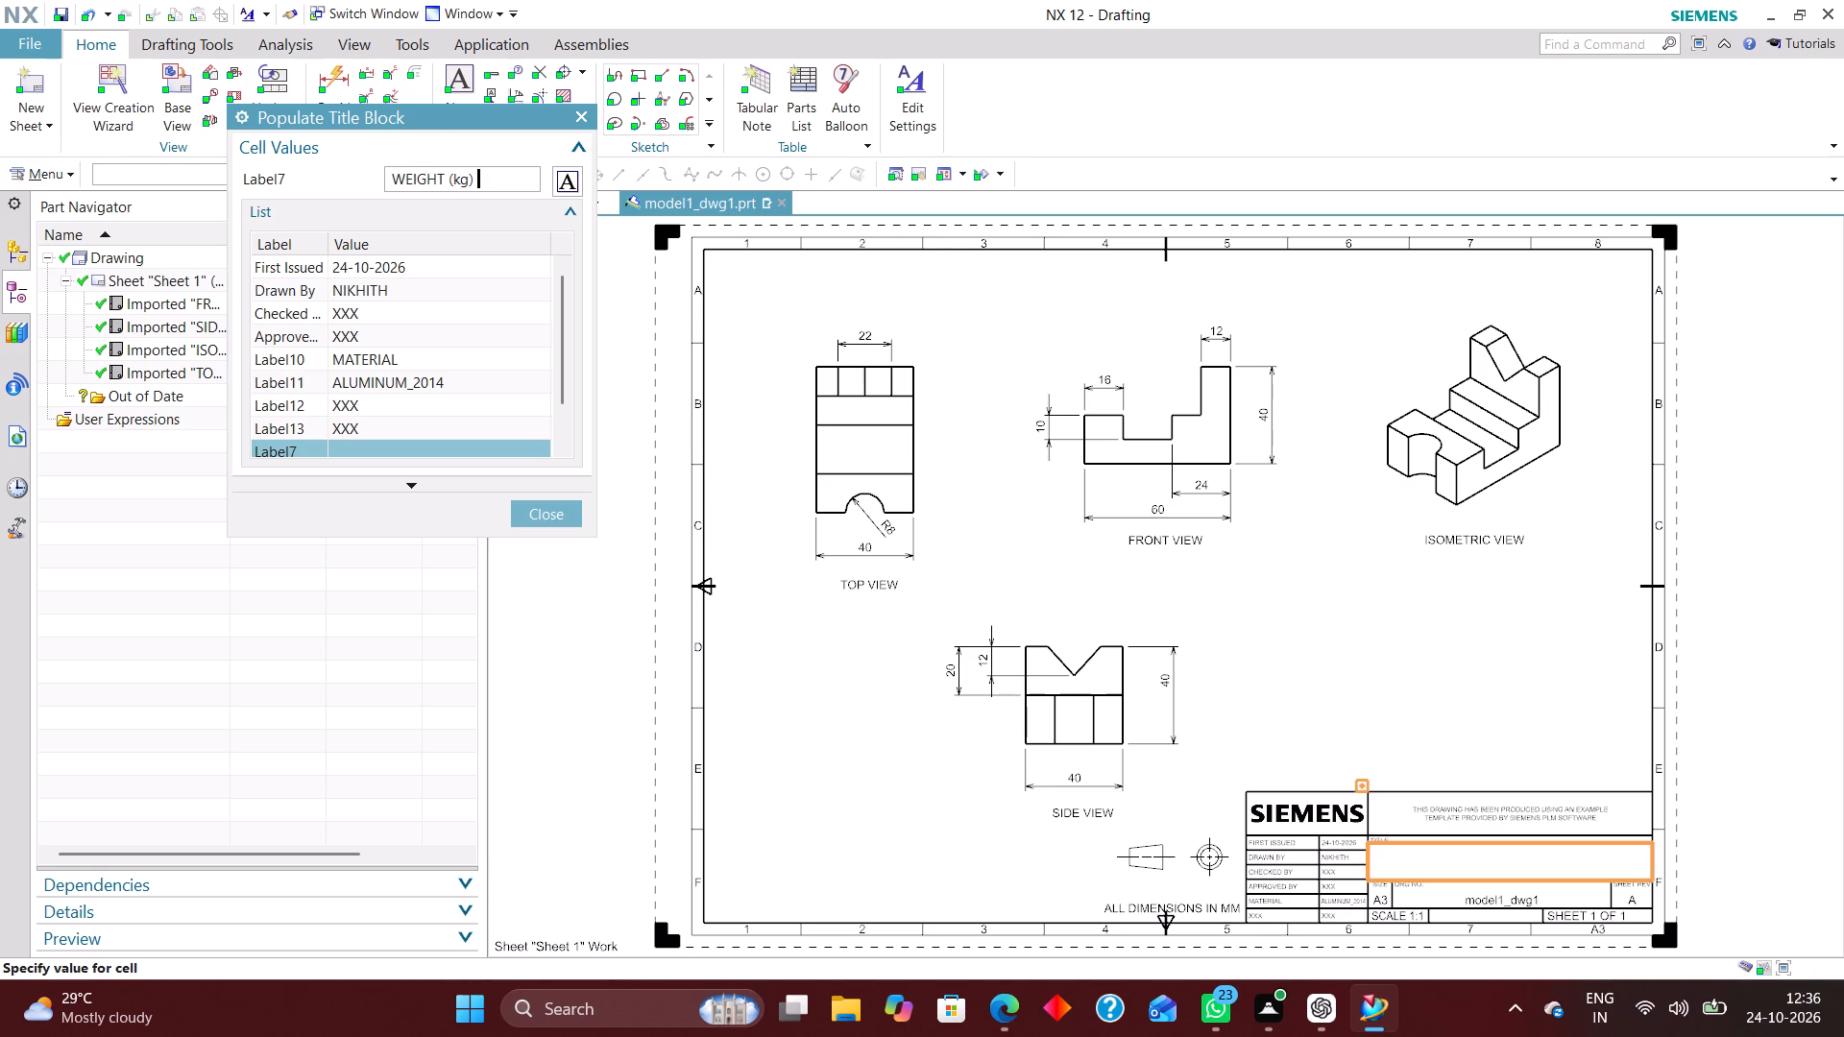
type("0.1278")
key("Return")
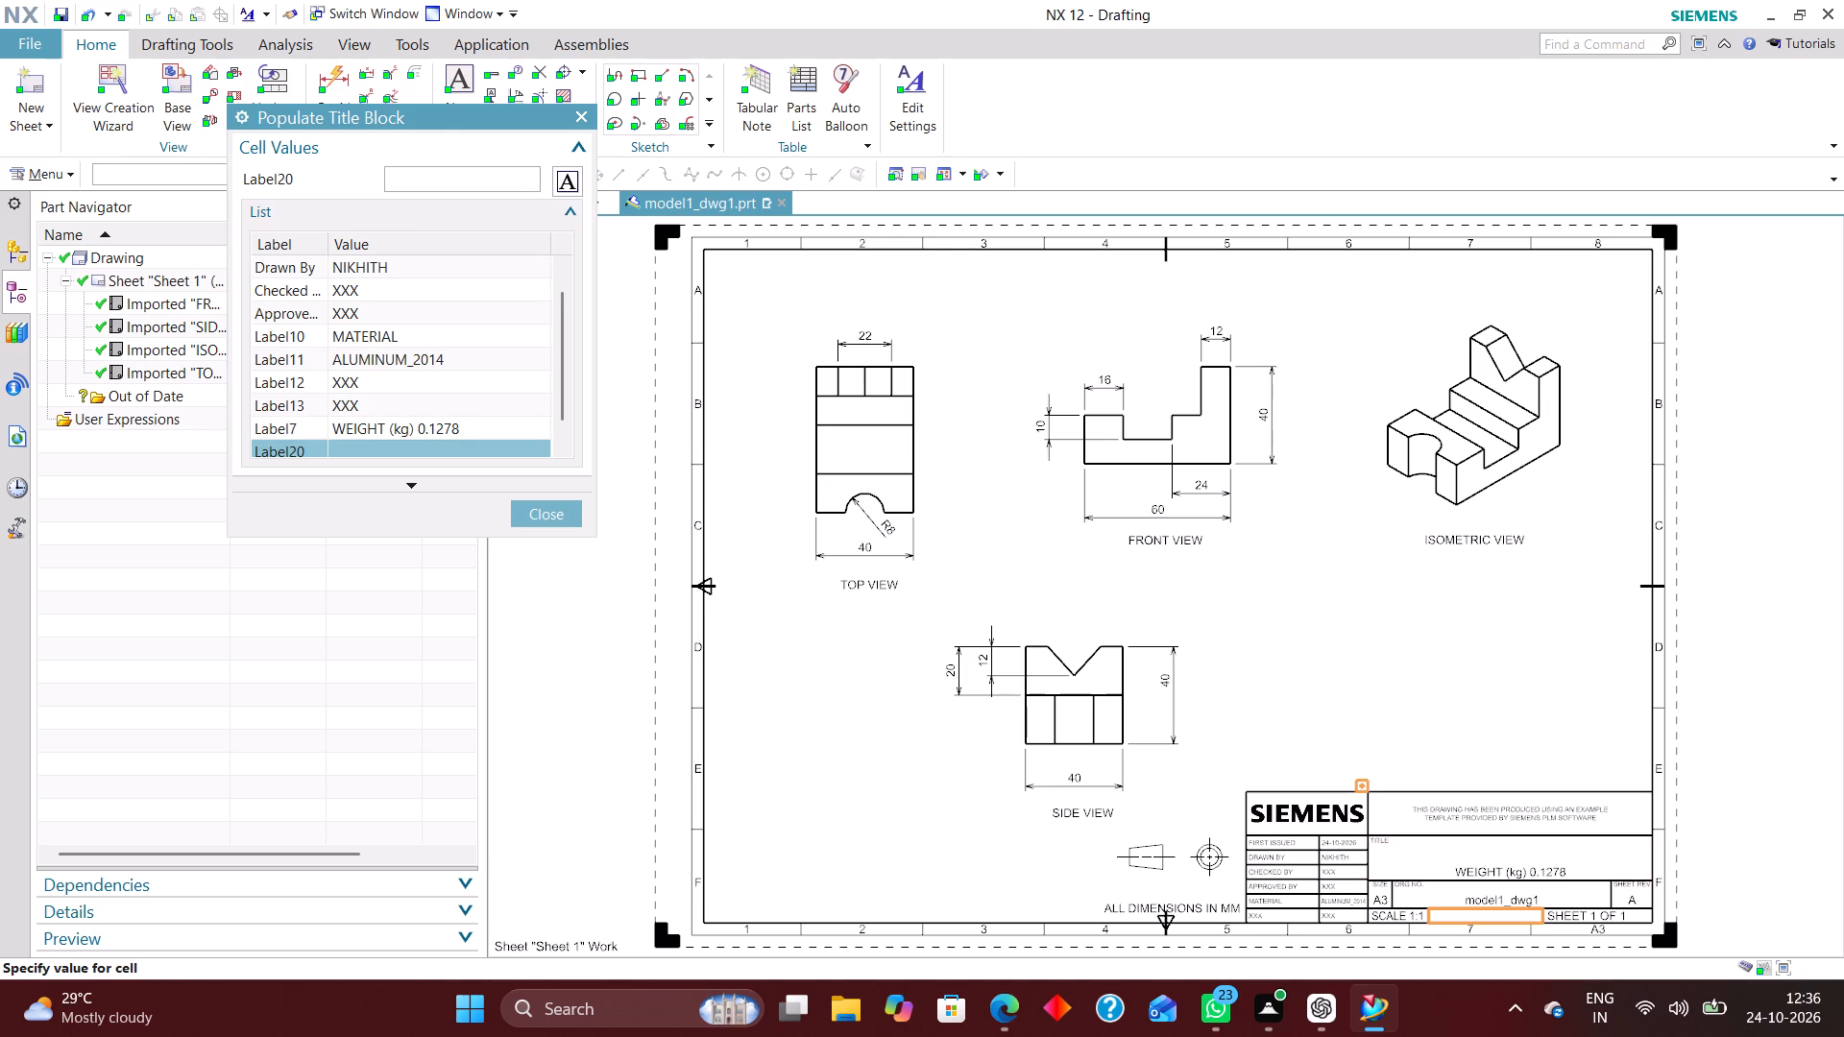
Copy the WEIGHT (kg) 0.1278 text from Label7 into Label20, the title block cell between the scale and sheet number.
left_click(471, 422)
left_click(460, 424)
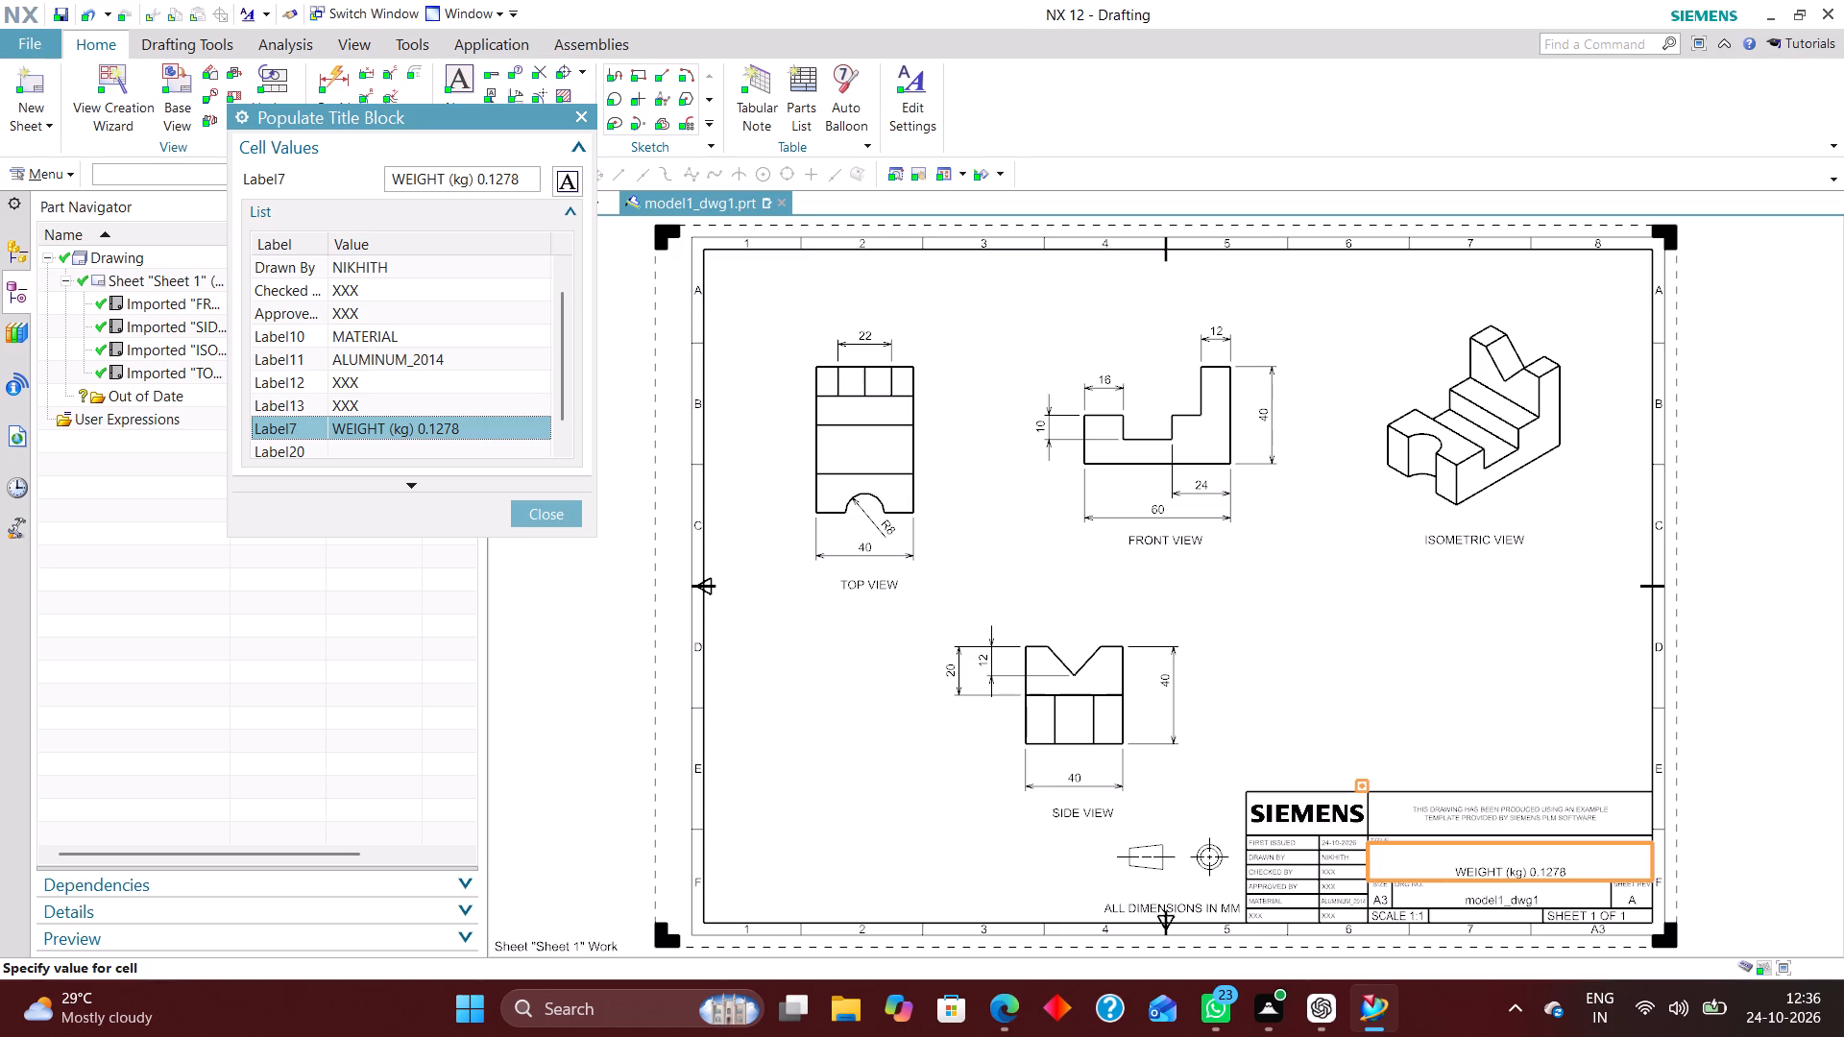
left_click_drag(525, 178, 333, 175)
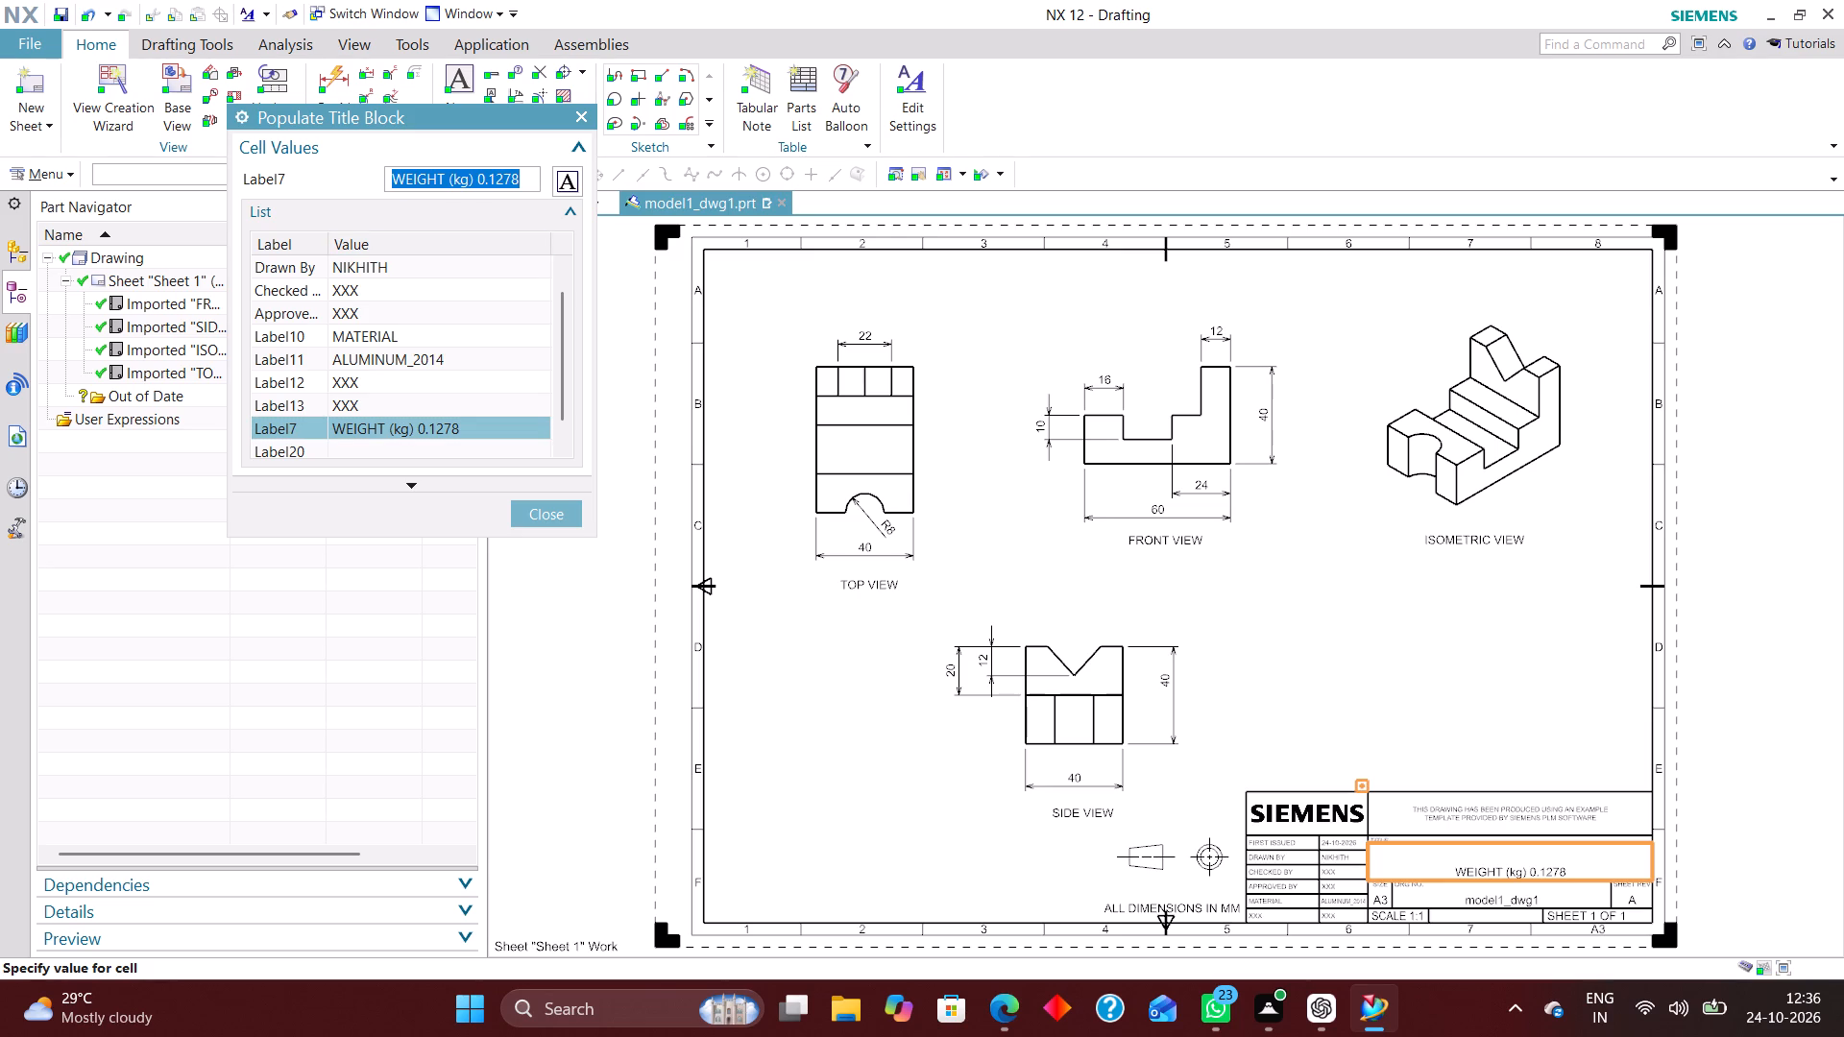
key("ctrl+c")
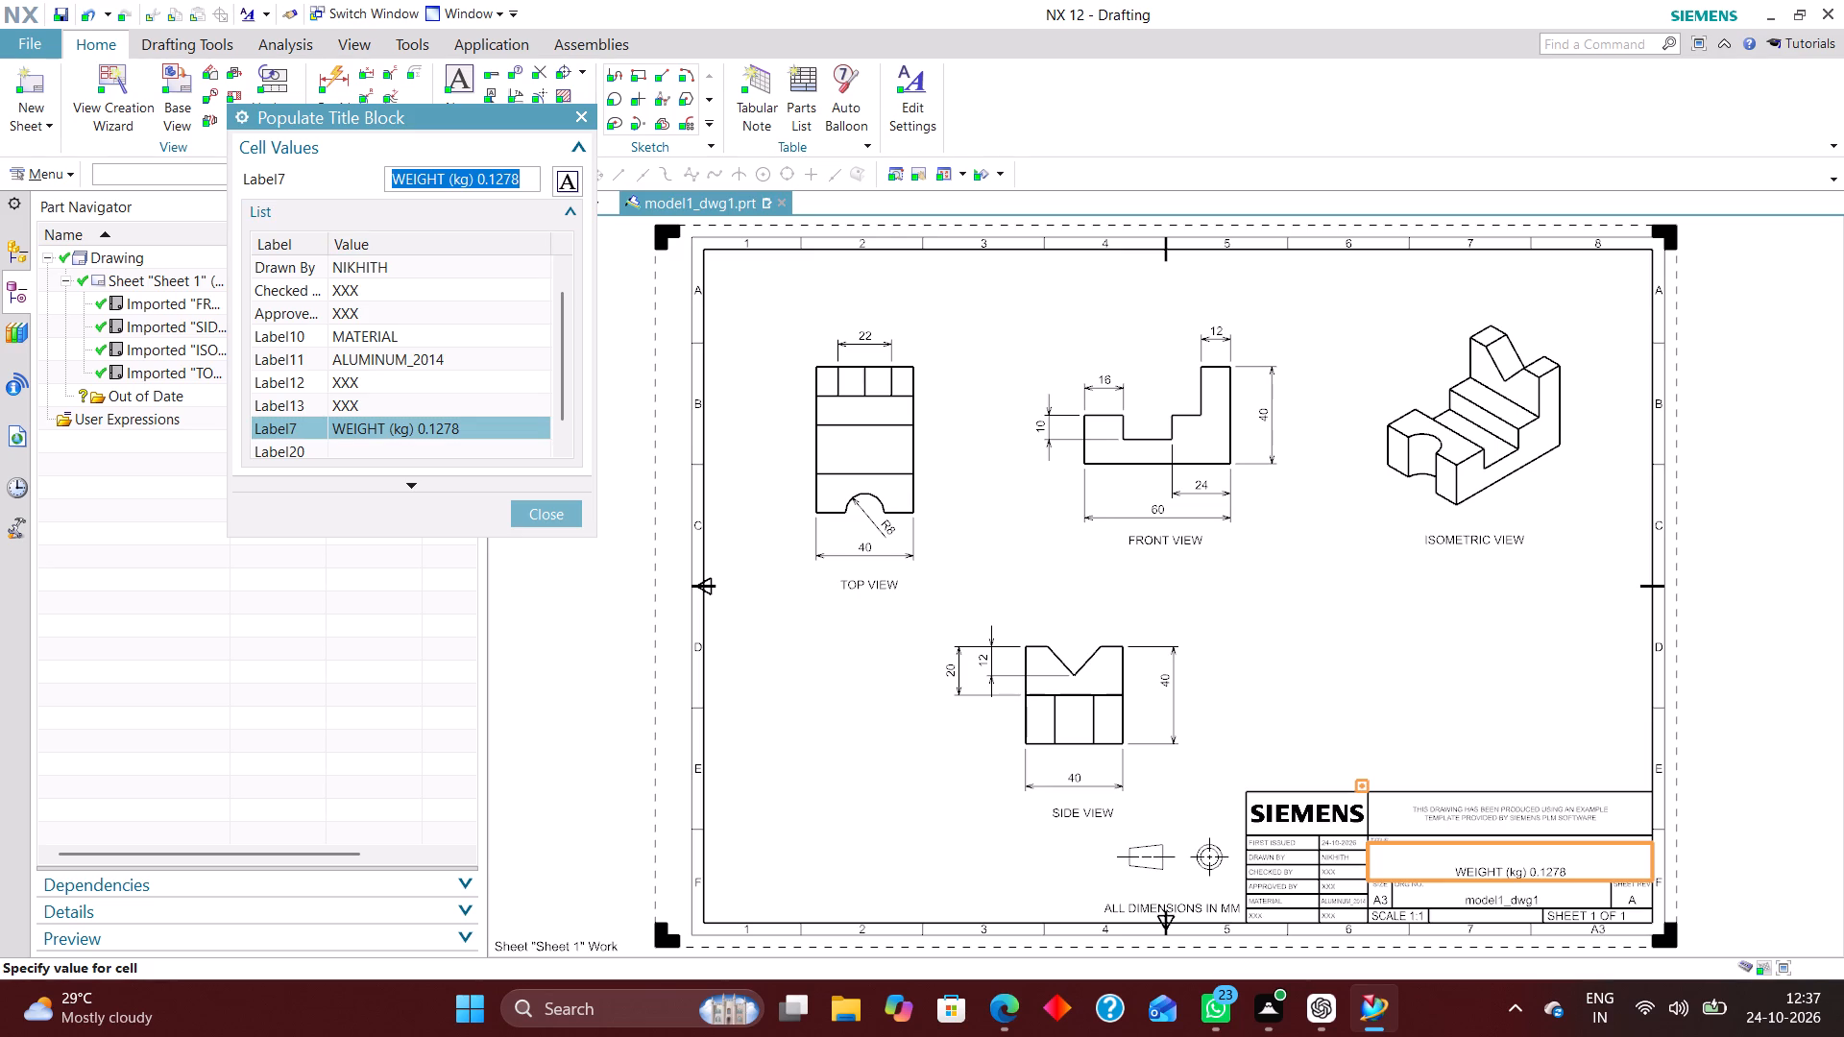
left_click(358, 442)
key("ctrl+v")
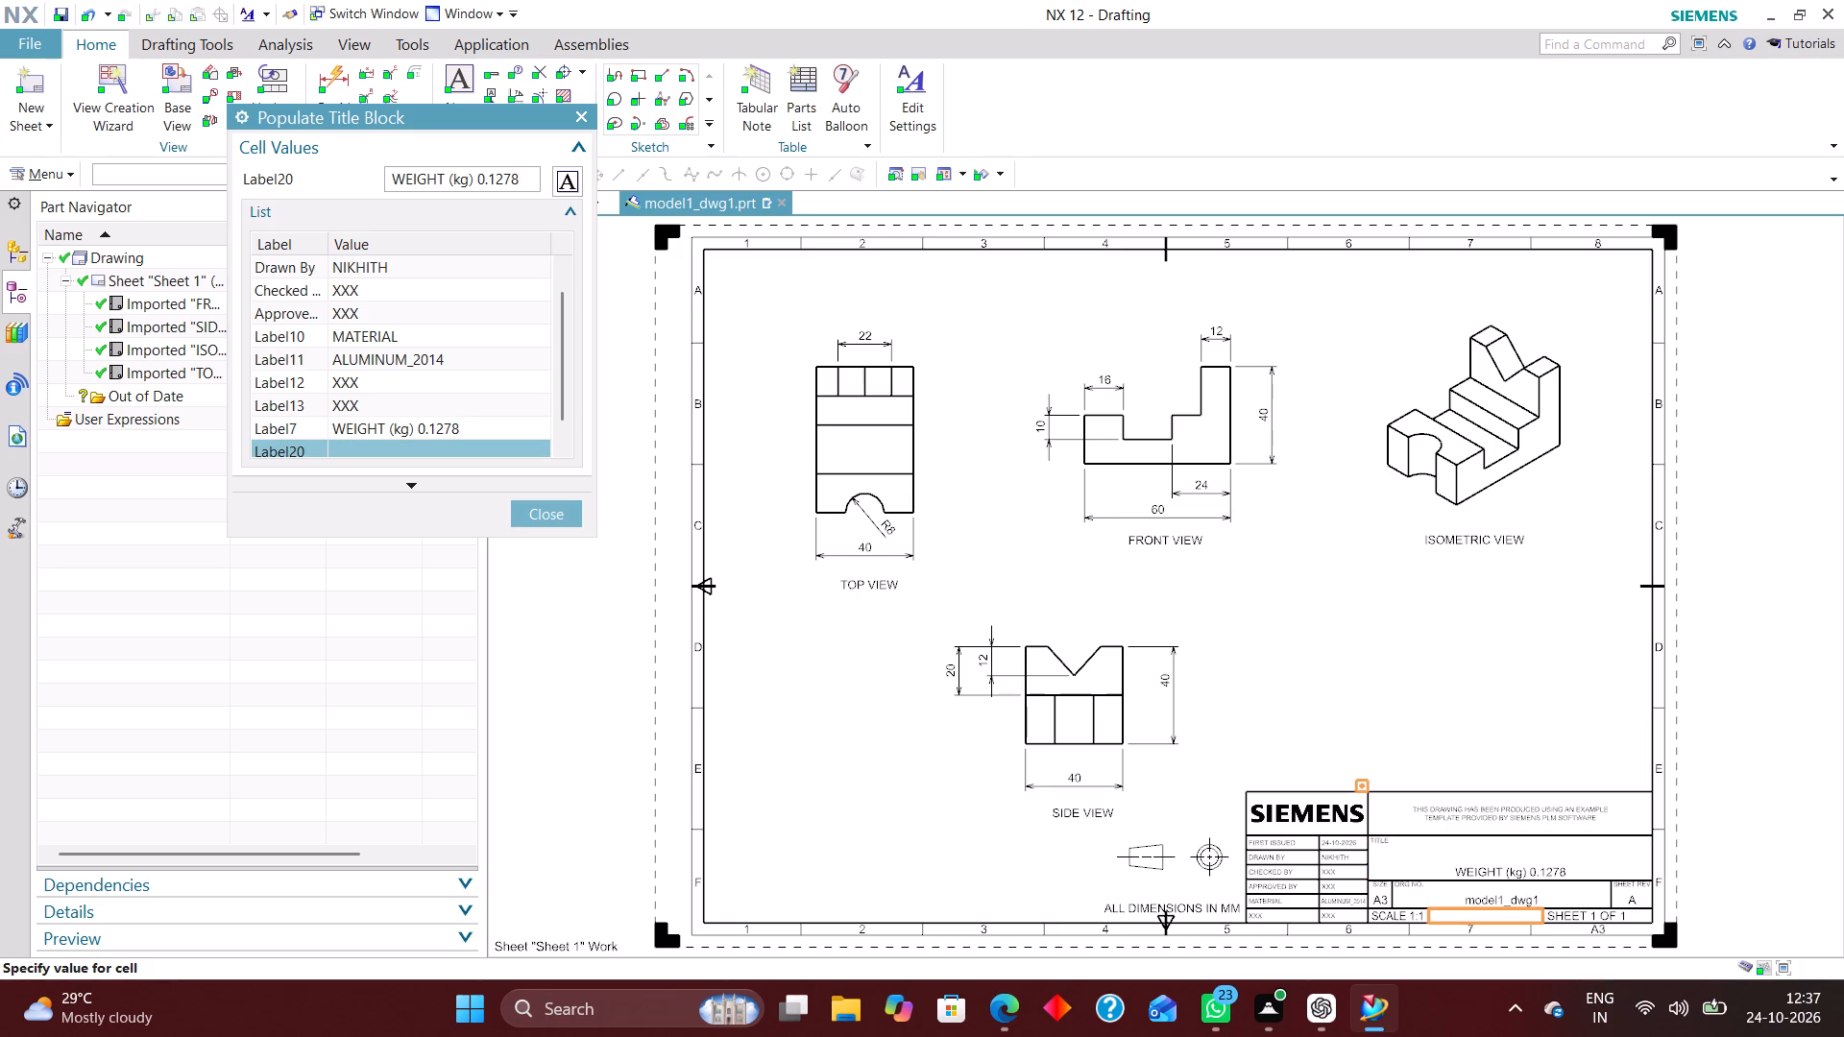
scroll(366, 404, "down", 3)
left_click(368, 429)
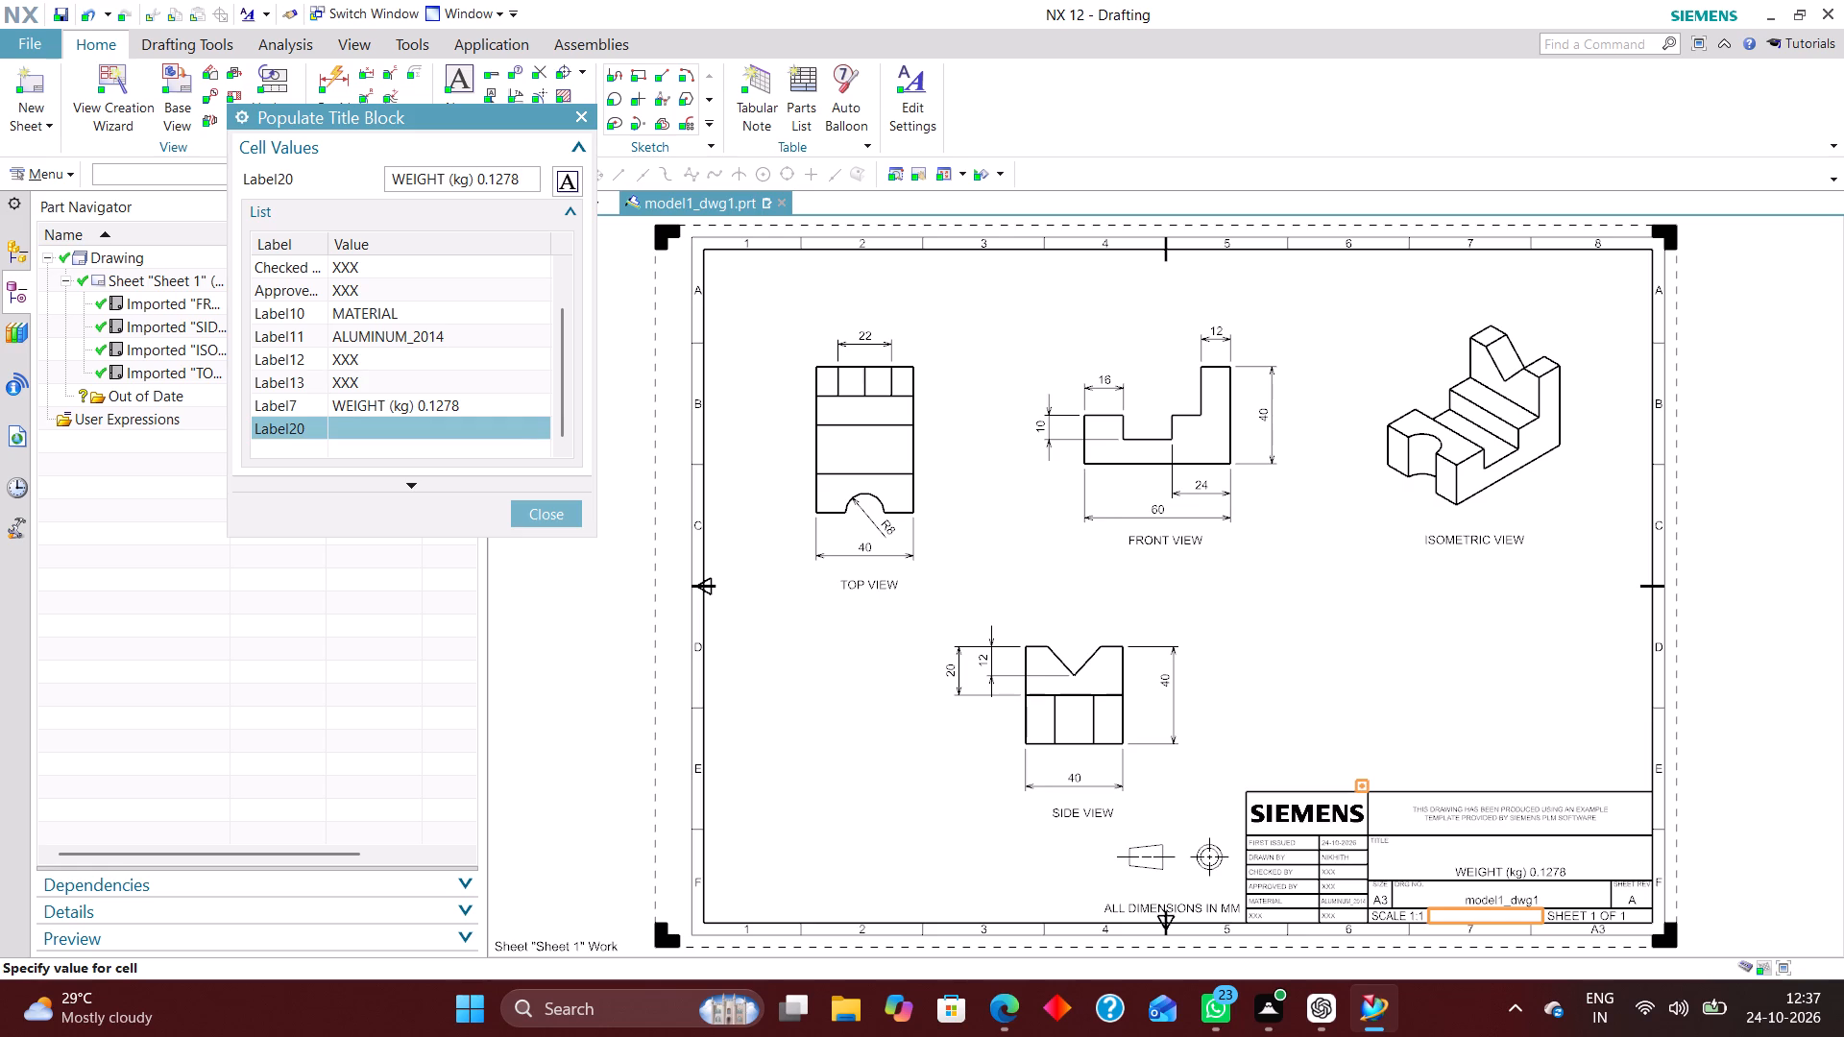
left_click(521, 181)
key("Return")
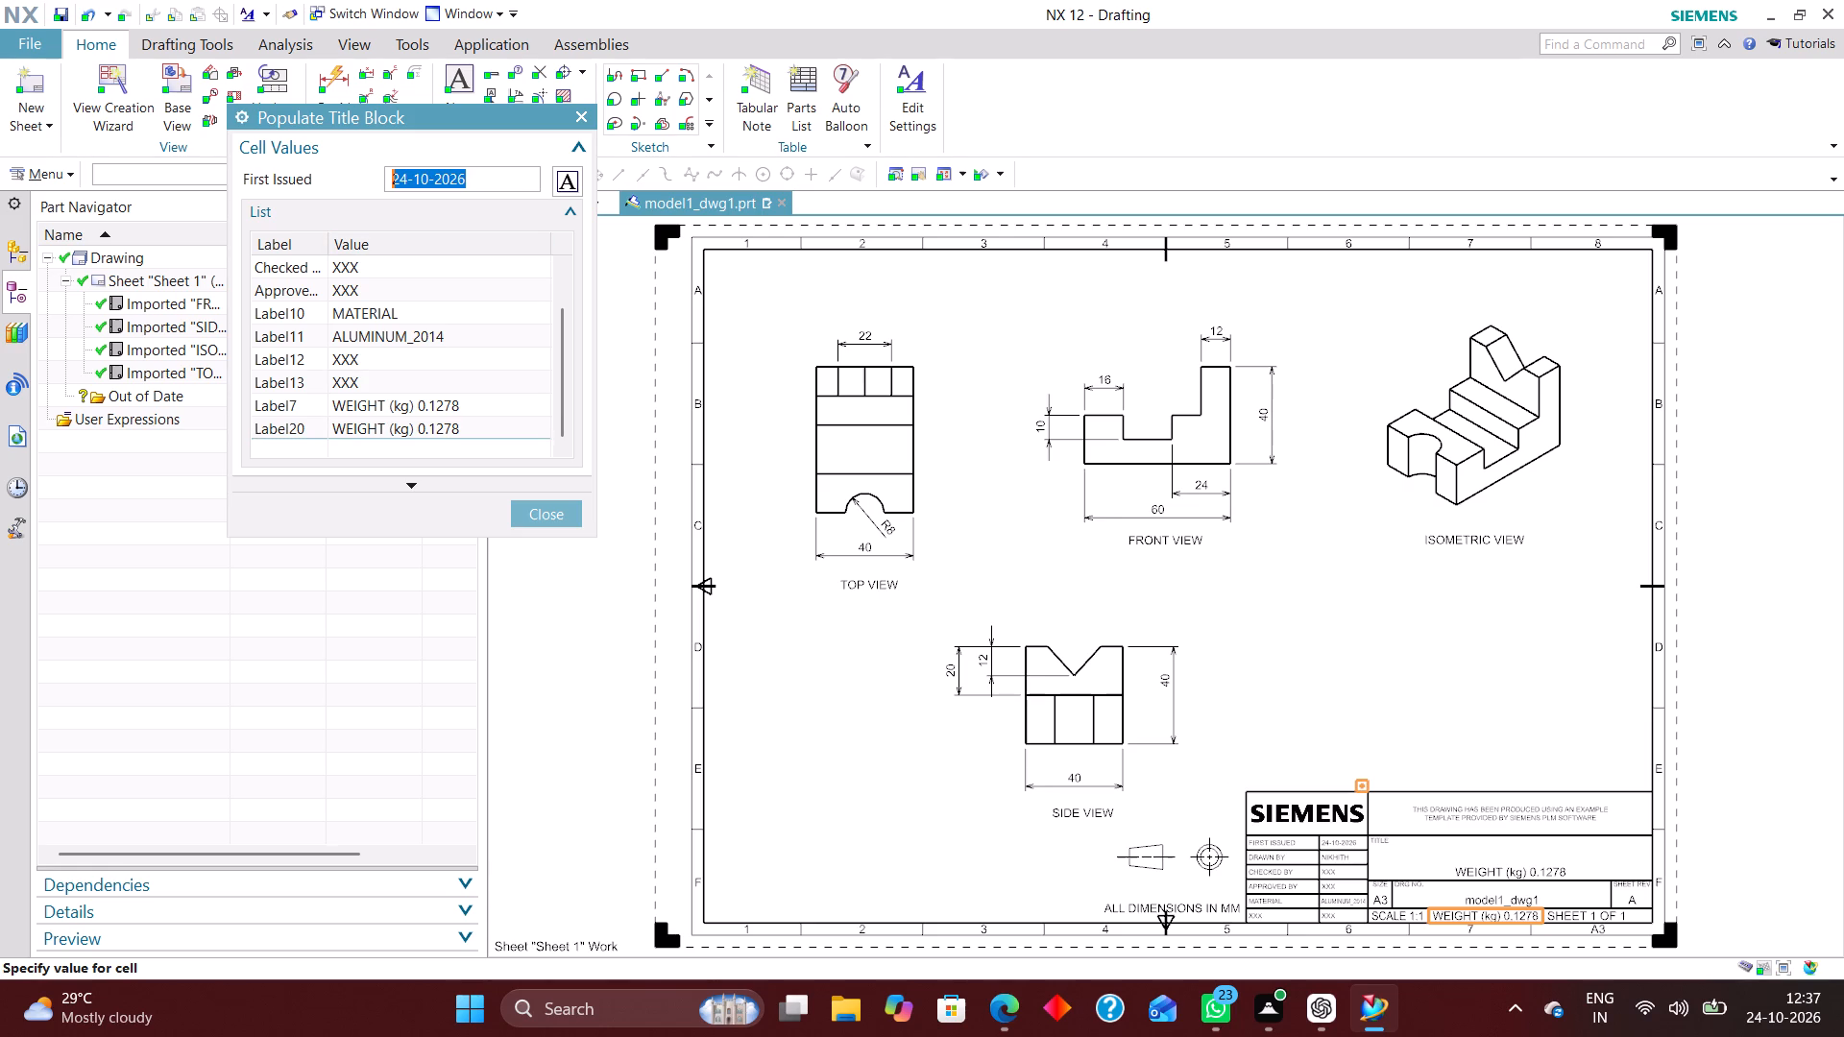
Replace the Label7 title cell's entry with the part name V-Groove Mounting Block, copied from the ChatGPT conversation.
left_click(463, 401)
left_click_drag(464, 401, 436, 411)
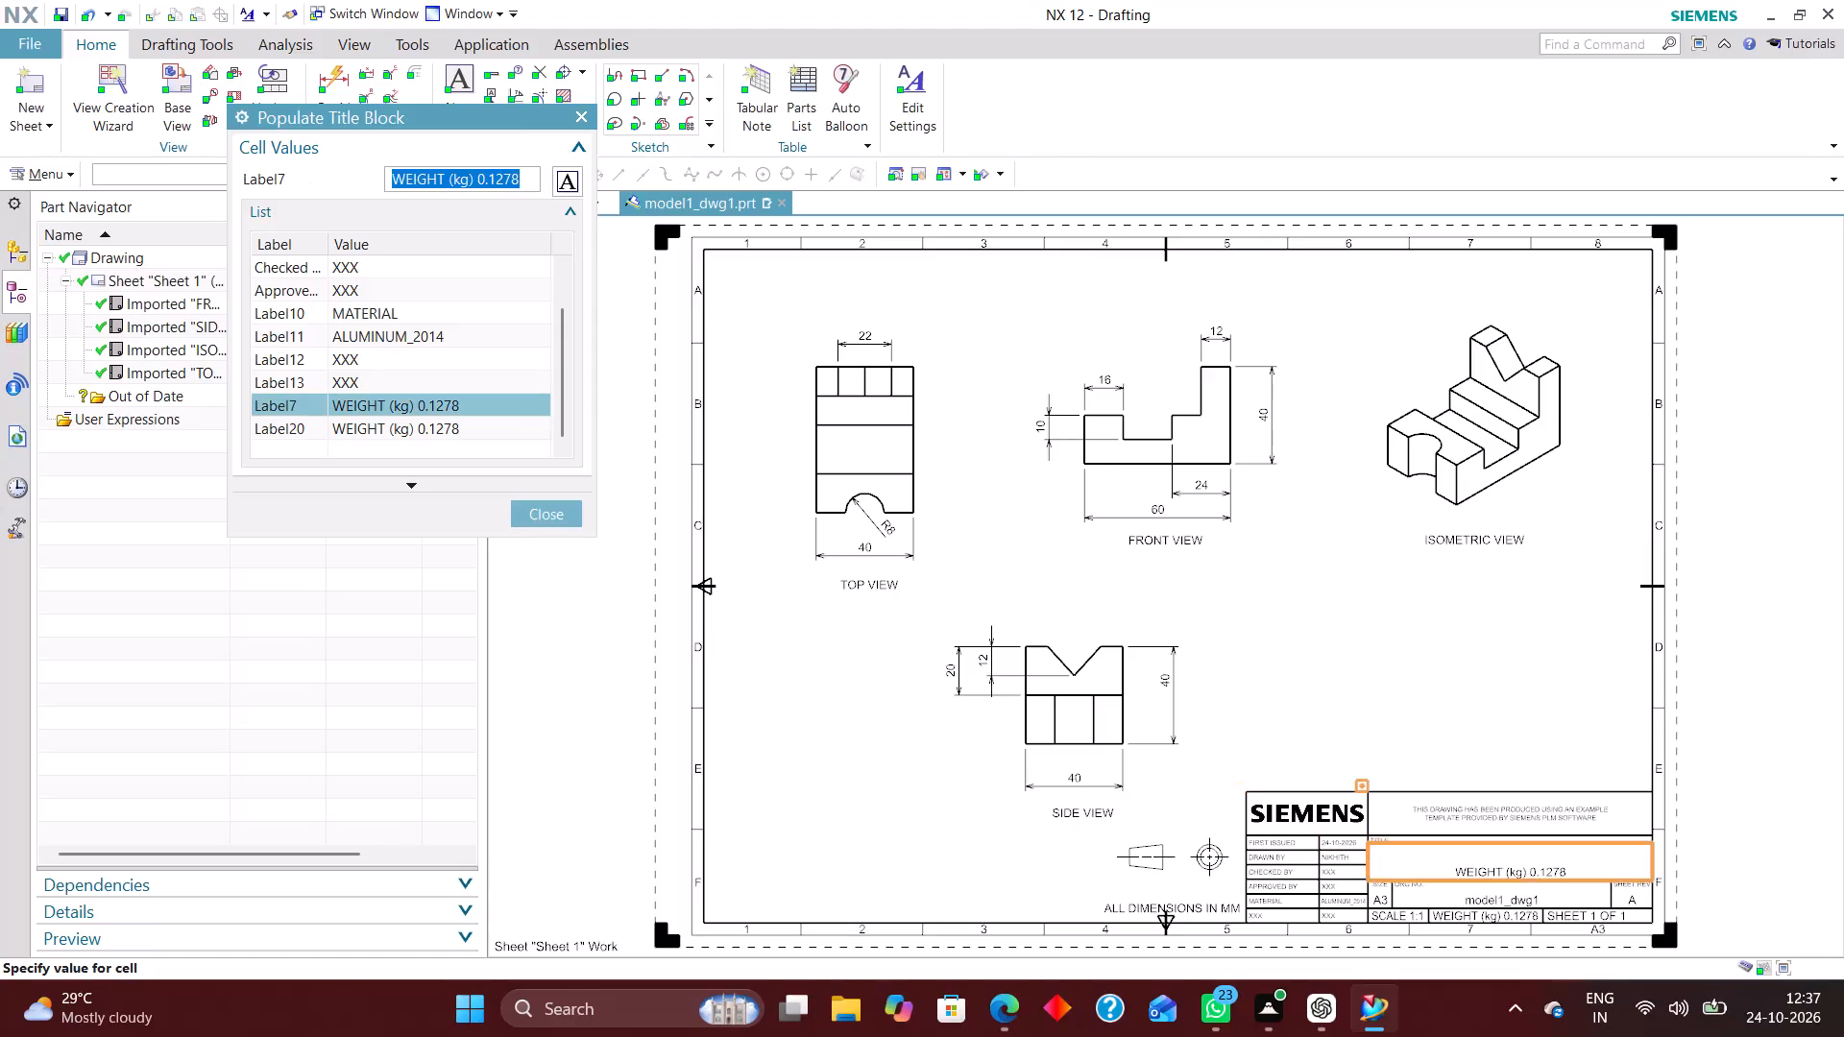
key("BackSpace")
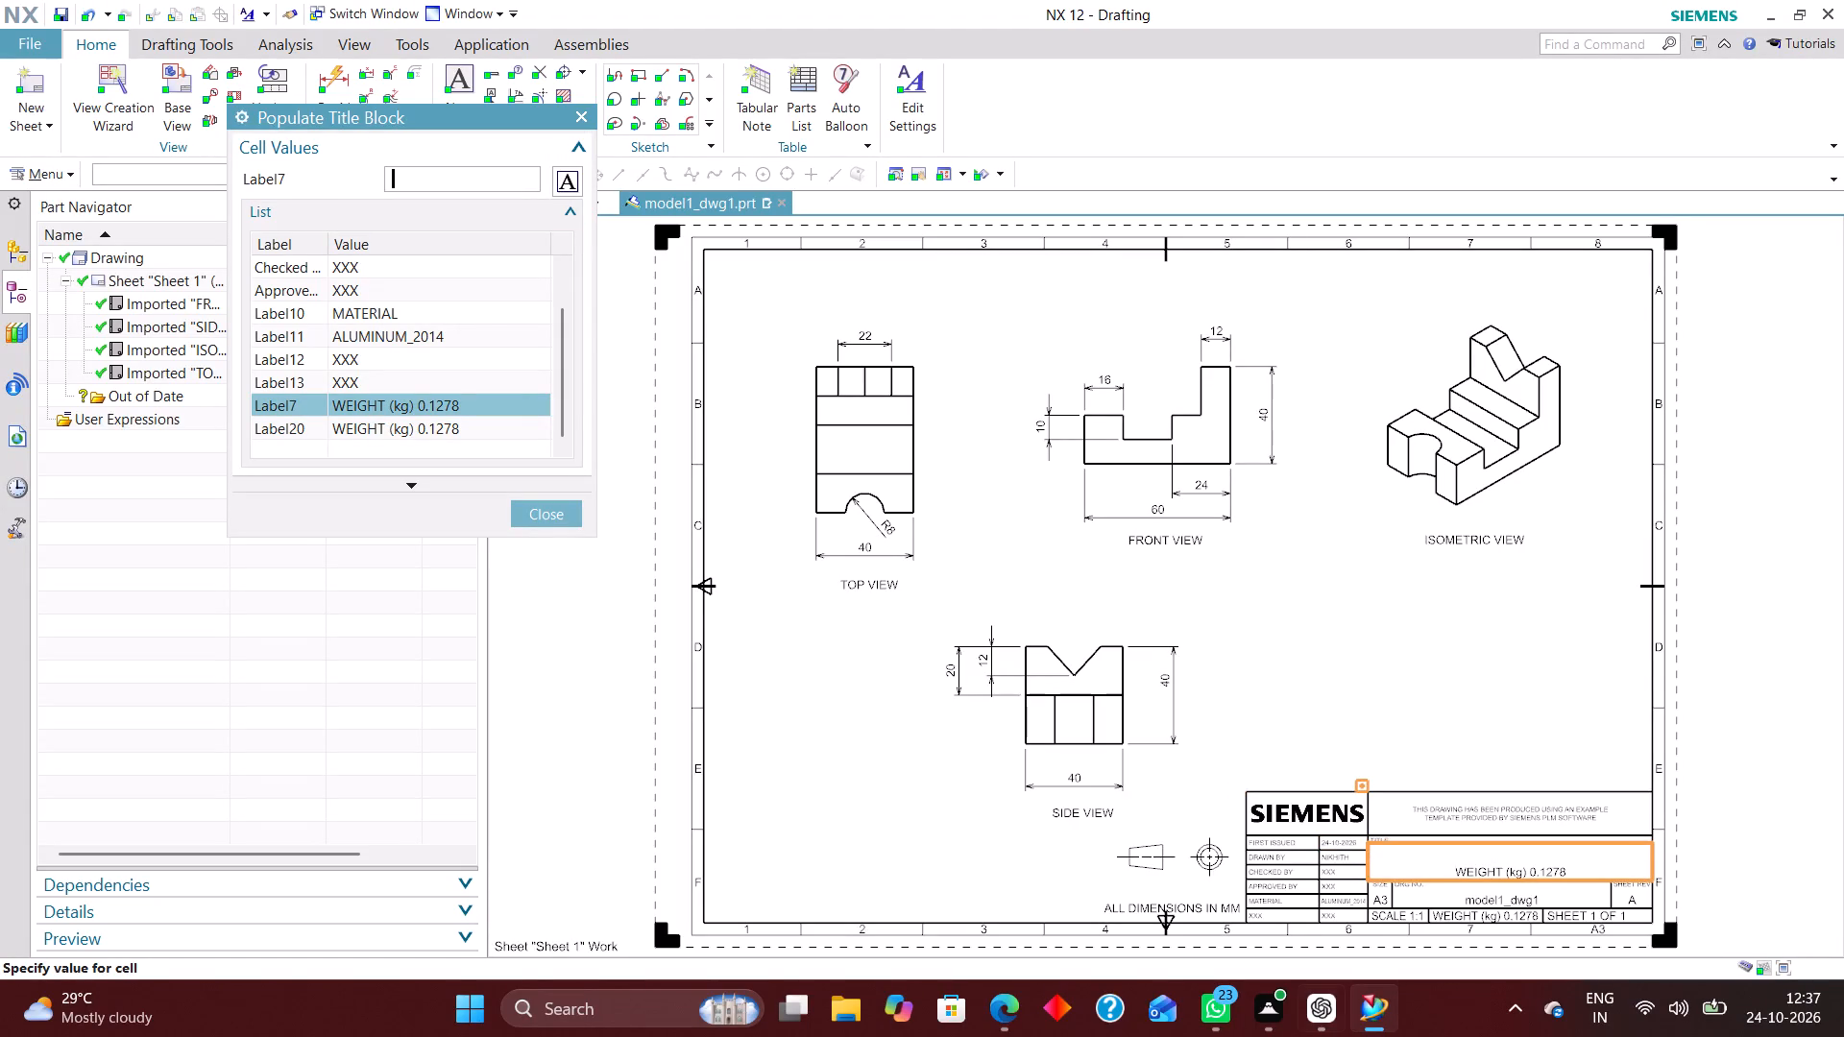
left_click(1322, 1013)
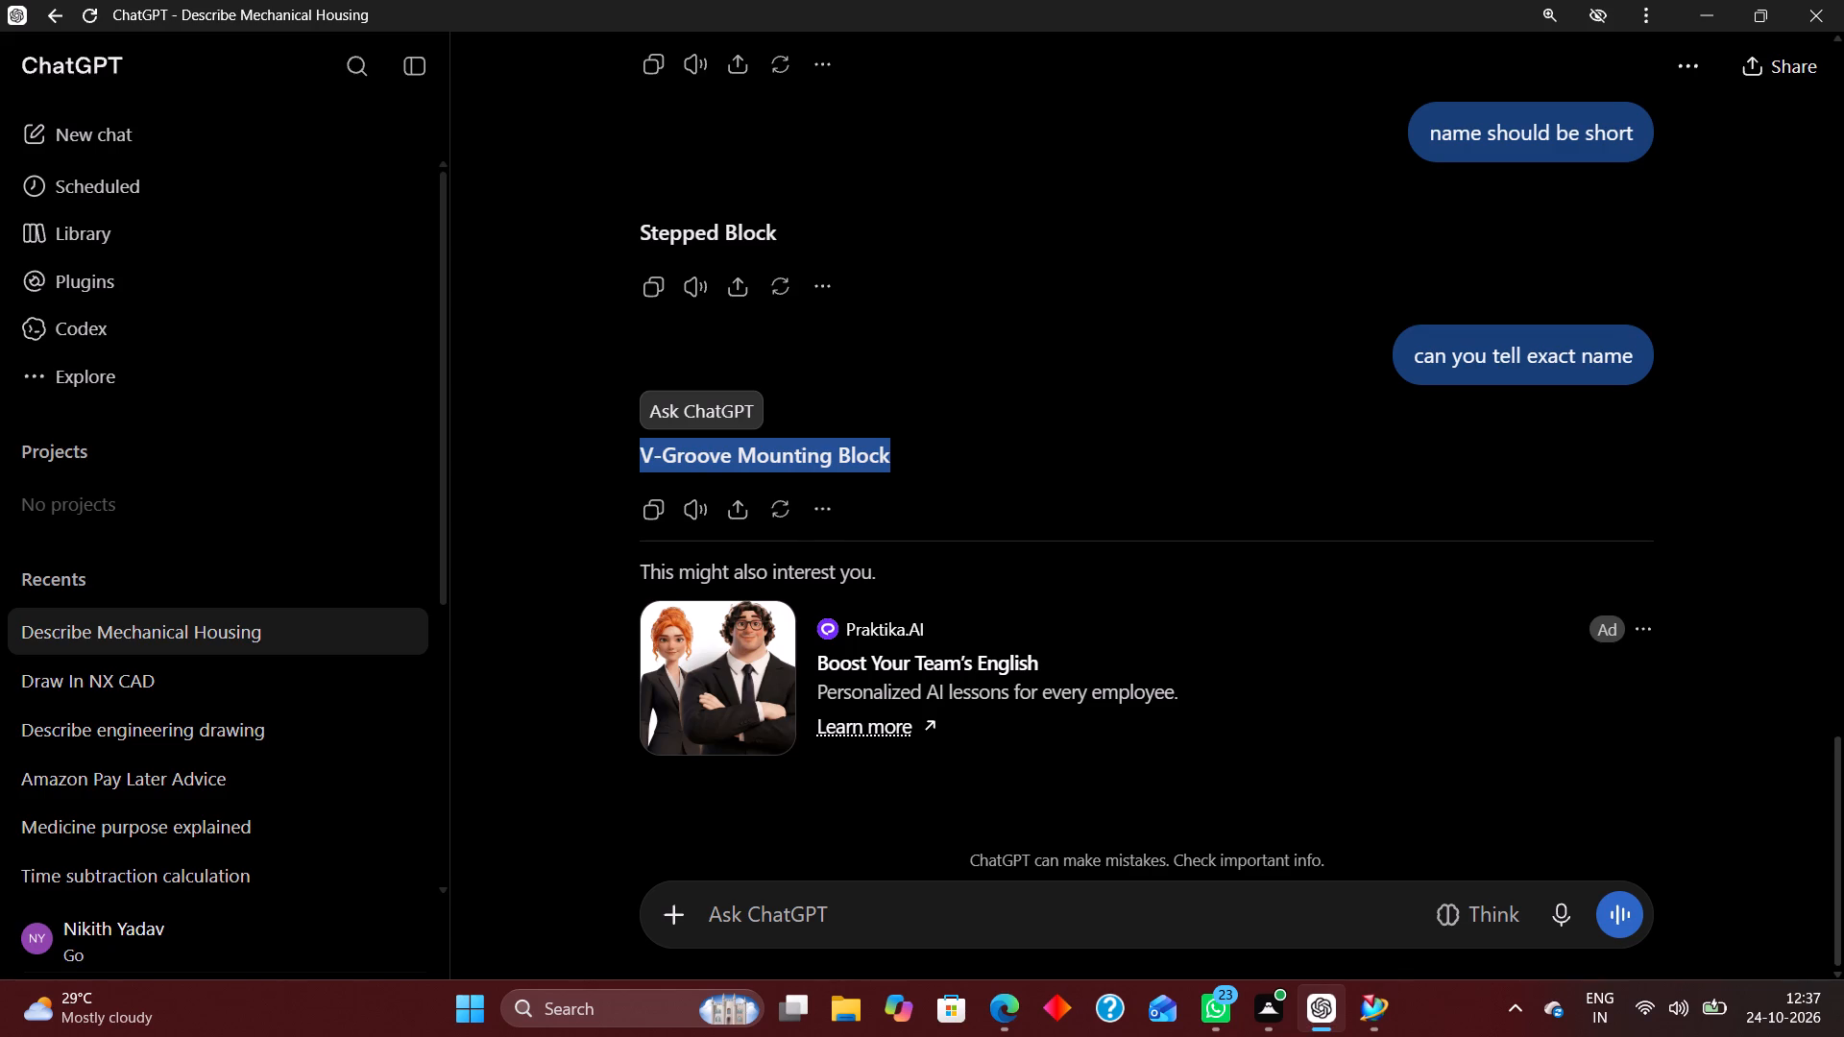
key("ctrl+c")
left_click(1384, 1014)
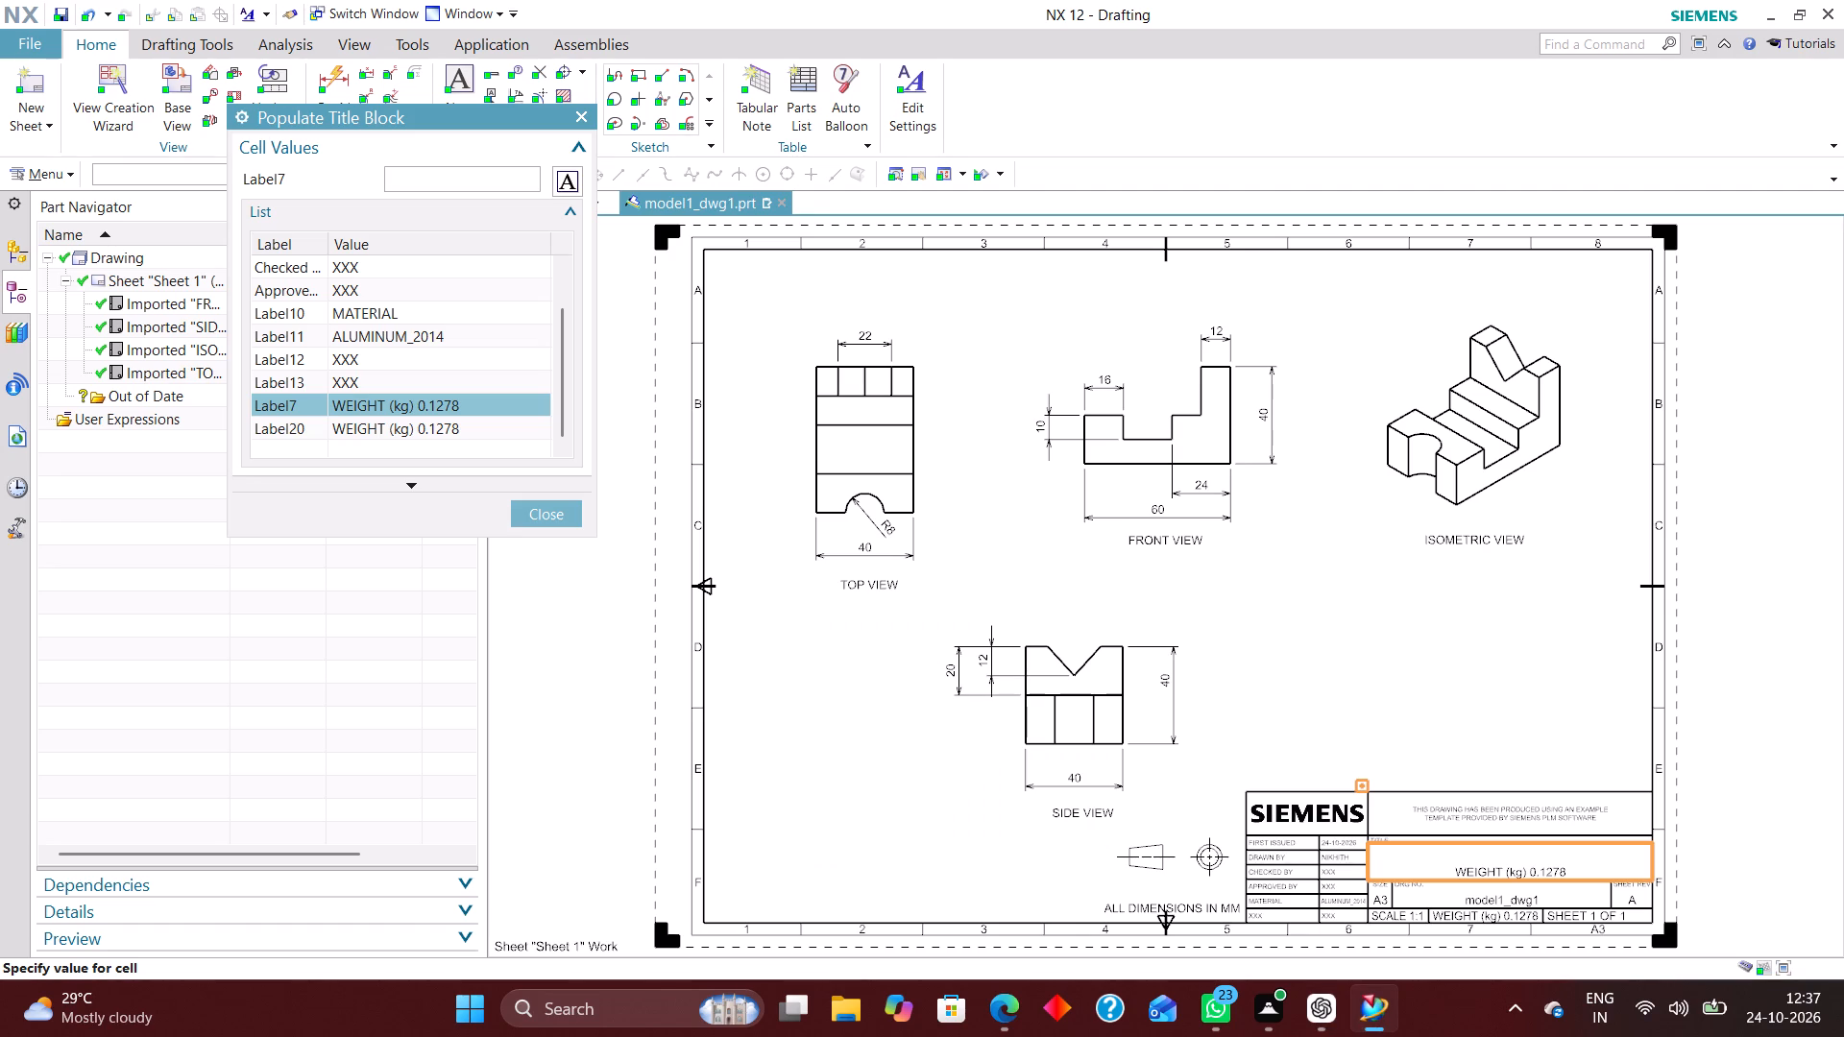
left_click(420, 184)
key("ctrl+v")
Rewrite the part name in capitals as V-GROOVE MOUNTING BLOCK, apply it to the title cell and finish populating the title block.
key("BackSpace")
key("BackSpace")
key("BackSpace")
key("BackSpace")
key("BackSpace")
key("BackSpace")
key("BackSpace")
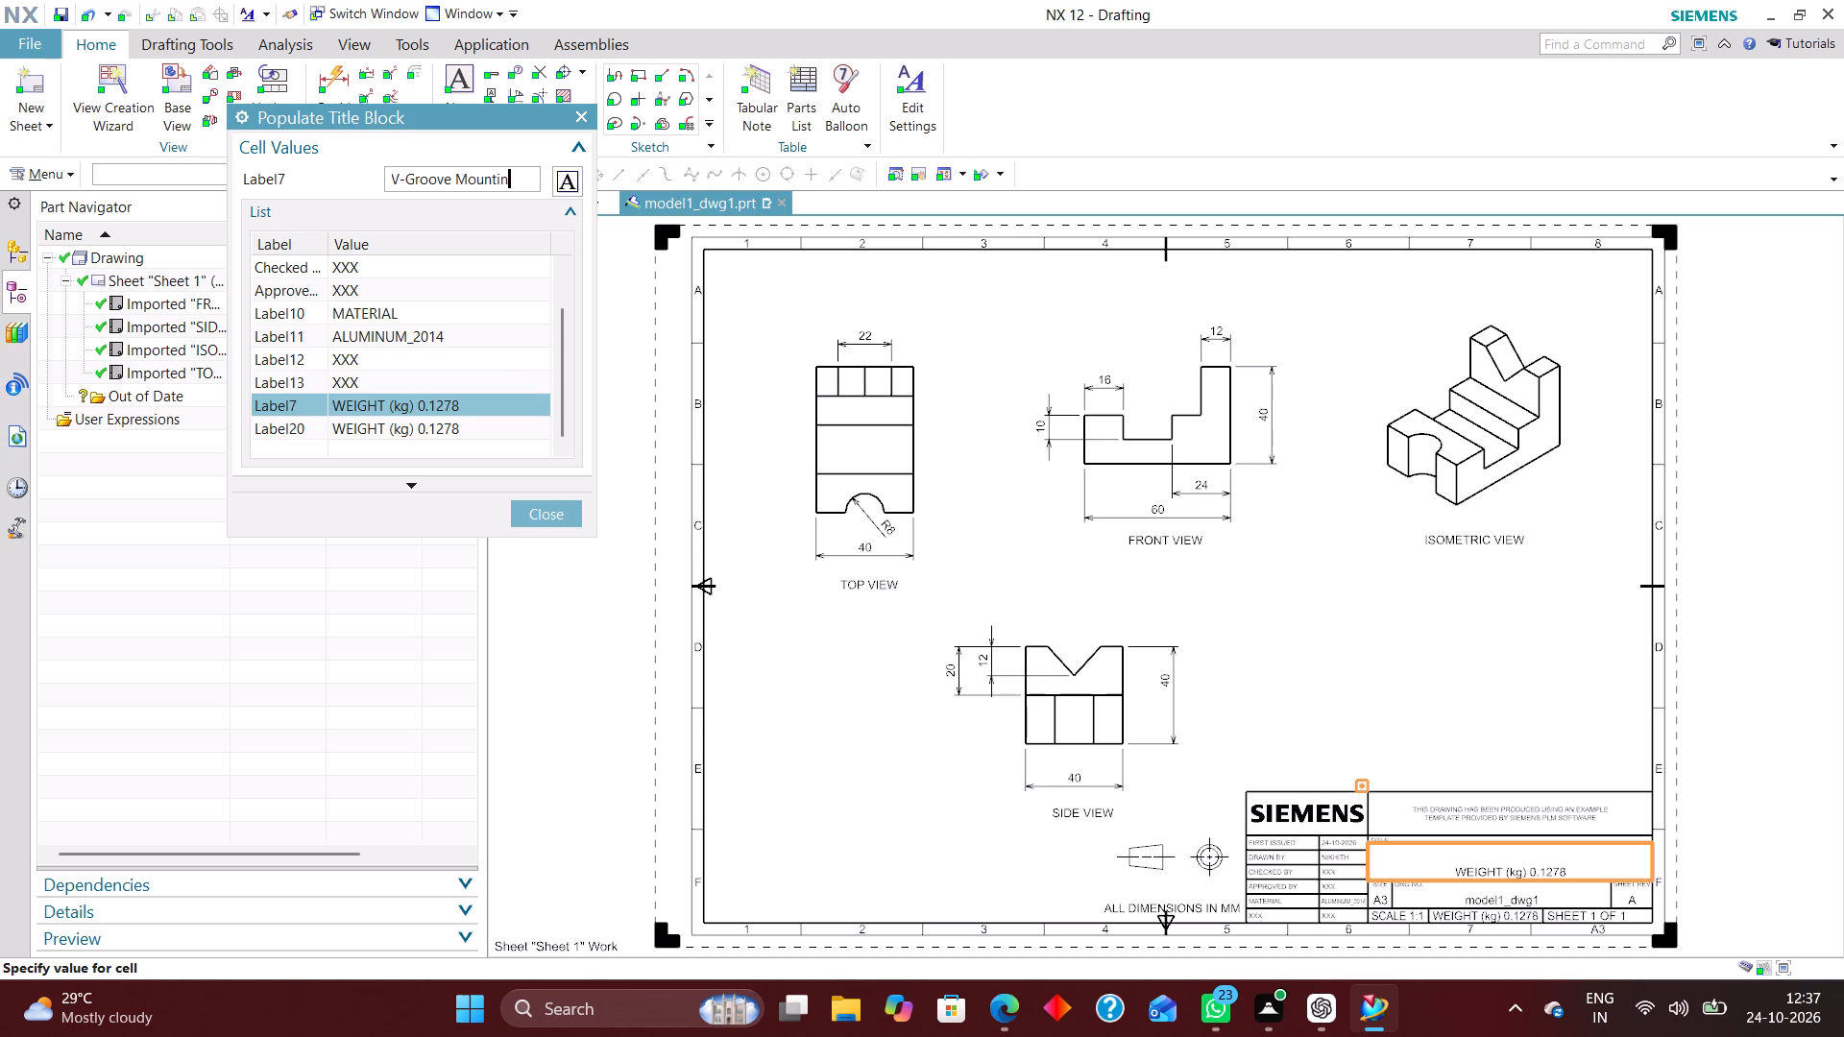
key("g")
key("space")
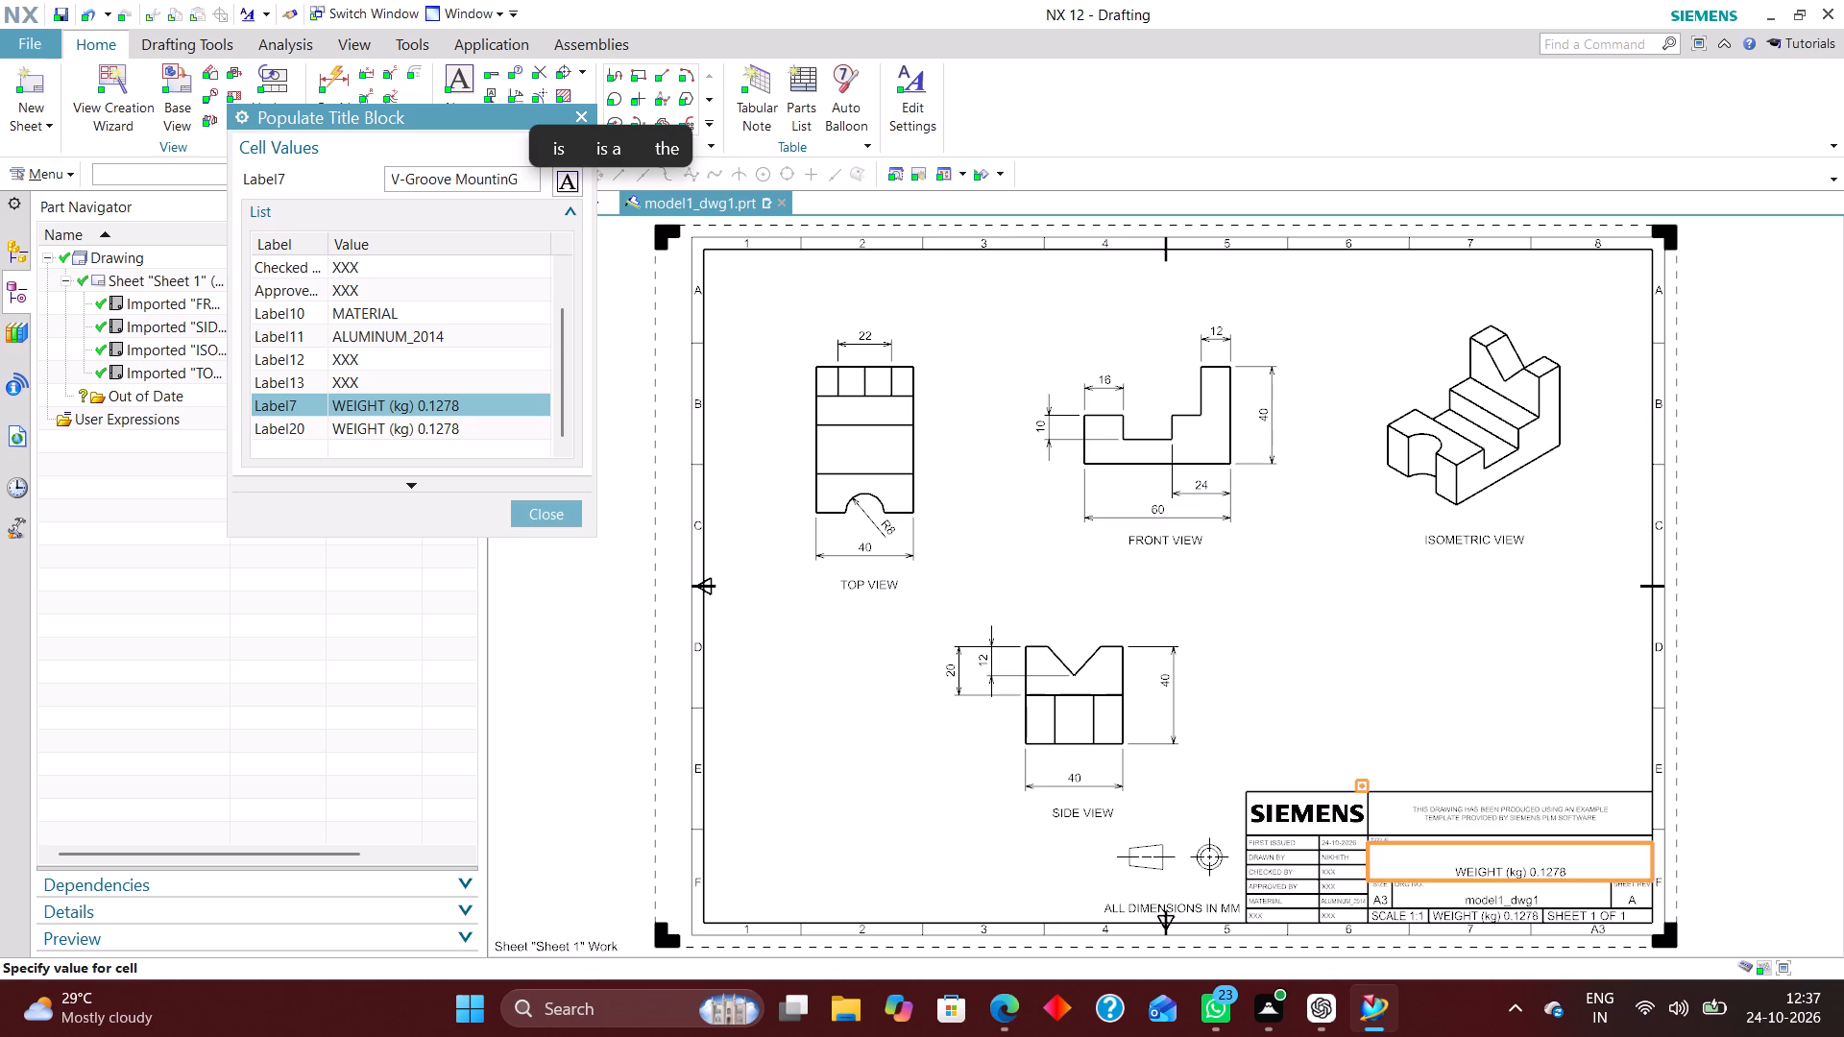
type("BLOCK")
key("Left")
key("Left")
key("Left")
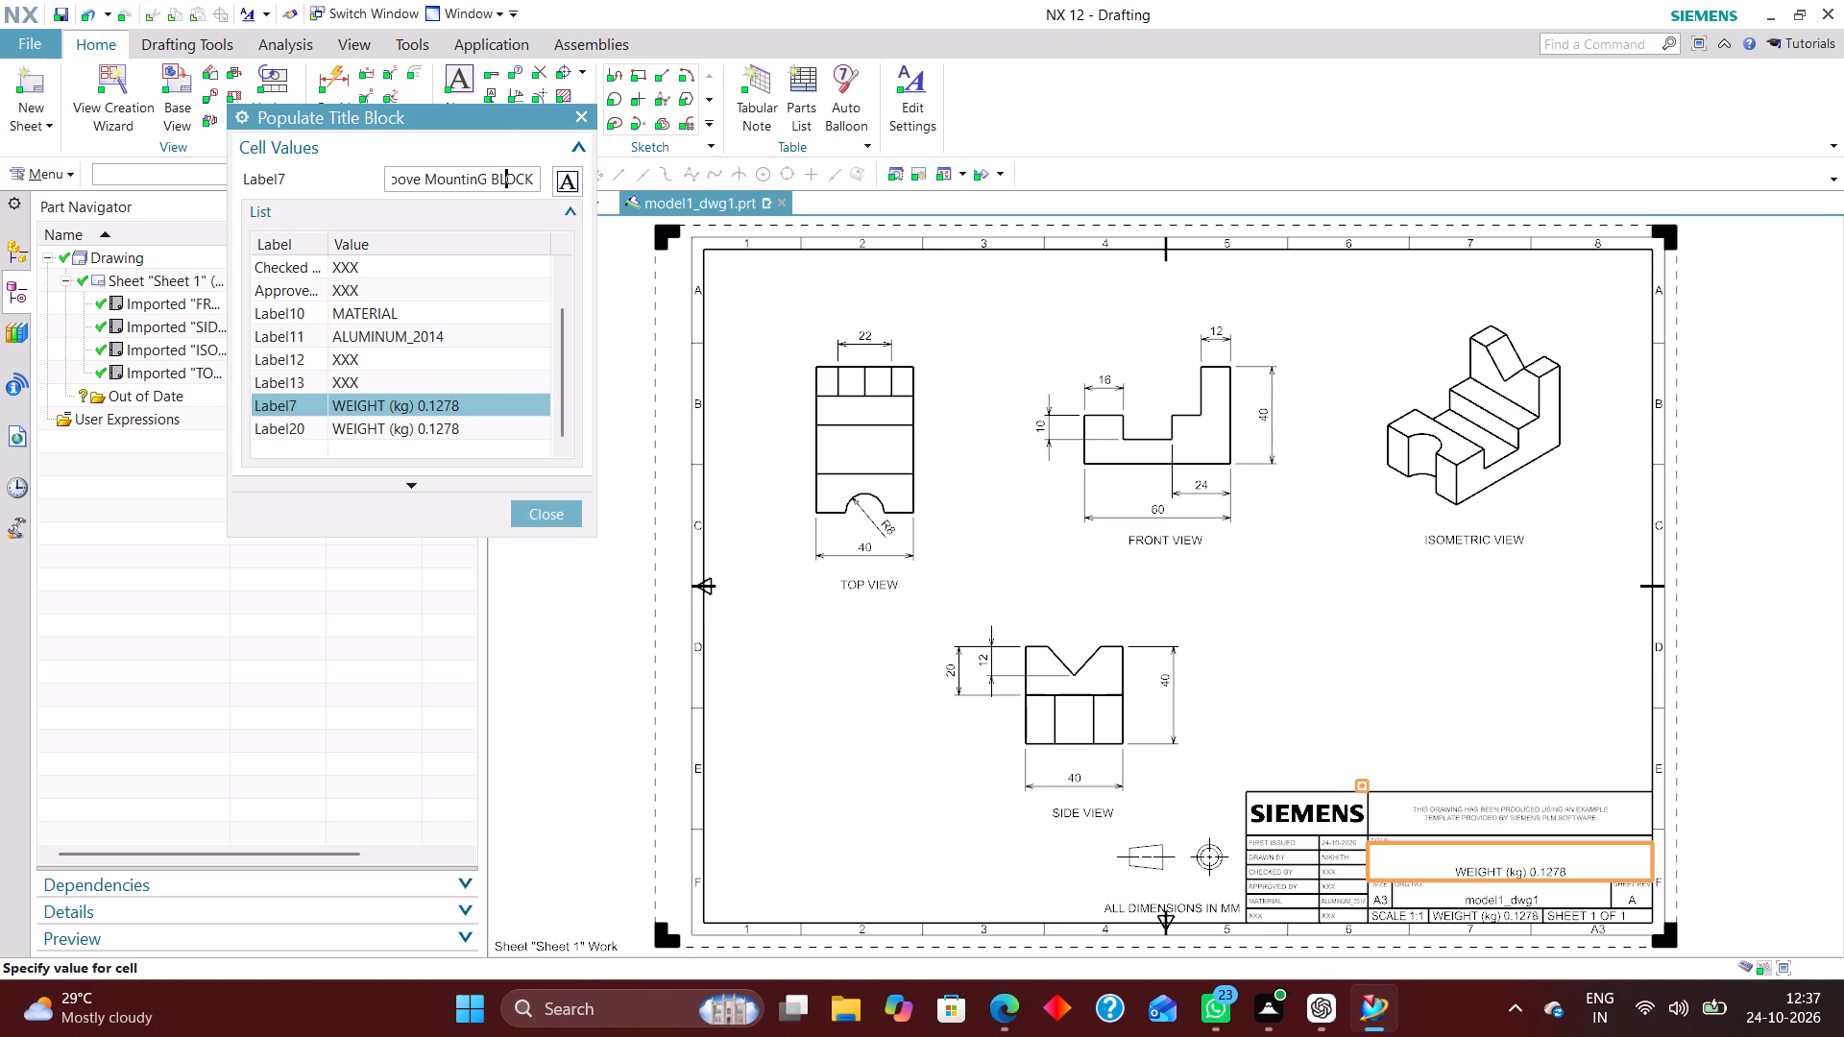
key("Left")
key("Left")
key("Left")
key("Left")
key("BackSpace")
key("BackSpace")
key("BackSpace")
key("BackSpace")
key("BackSpace")
key("BackSpace")
type("OUN")
type("TIN")
key("Left")
key("Left")
key("Left")
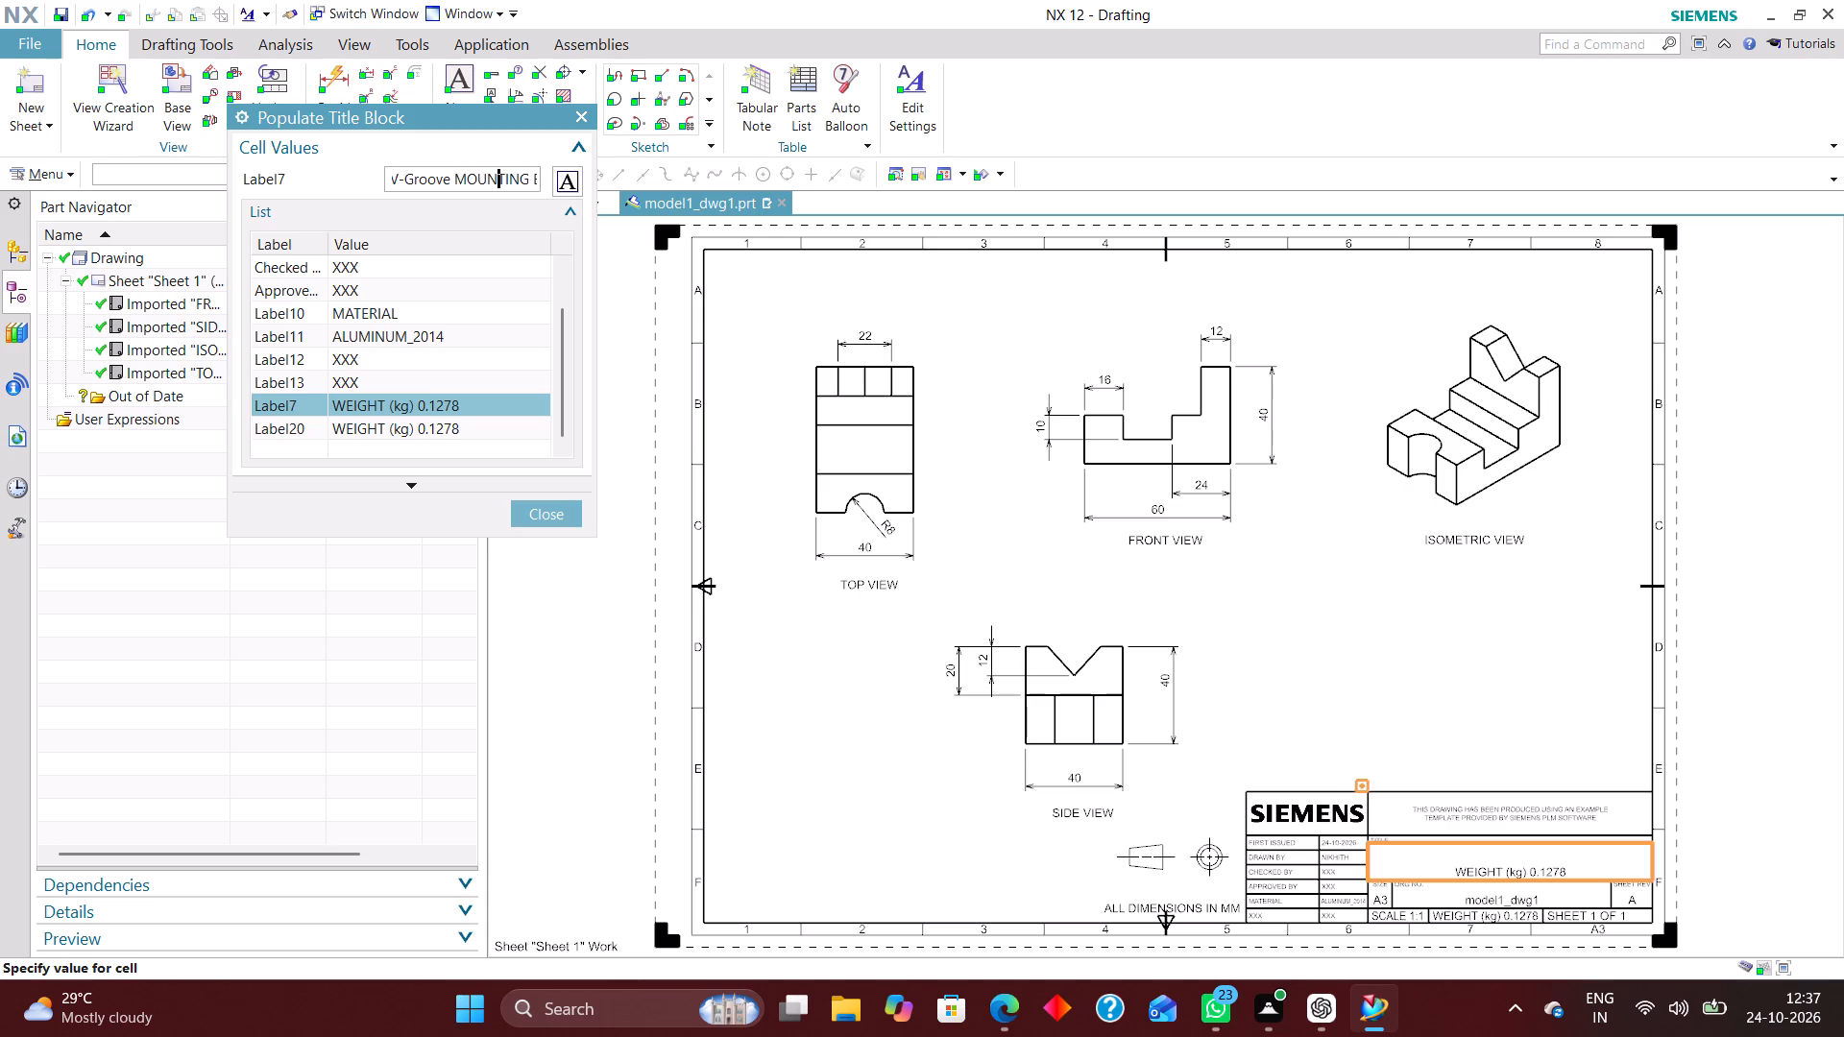
key("Left")
key("Left")
key("Left")
key("Left")
key("Left")
key("BackSpace")
key("BackSpace")
key("BackSpace")
key("BackSpace")
key("BackSpace")
type("ROOVE")
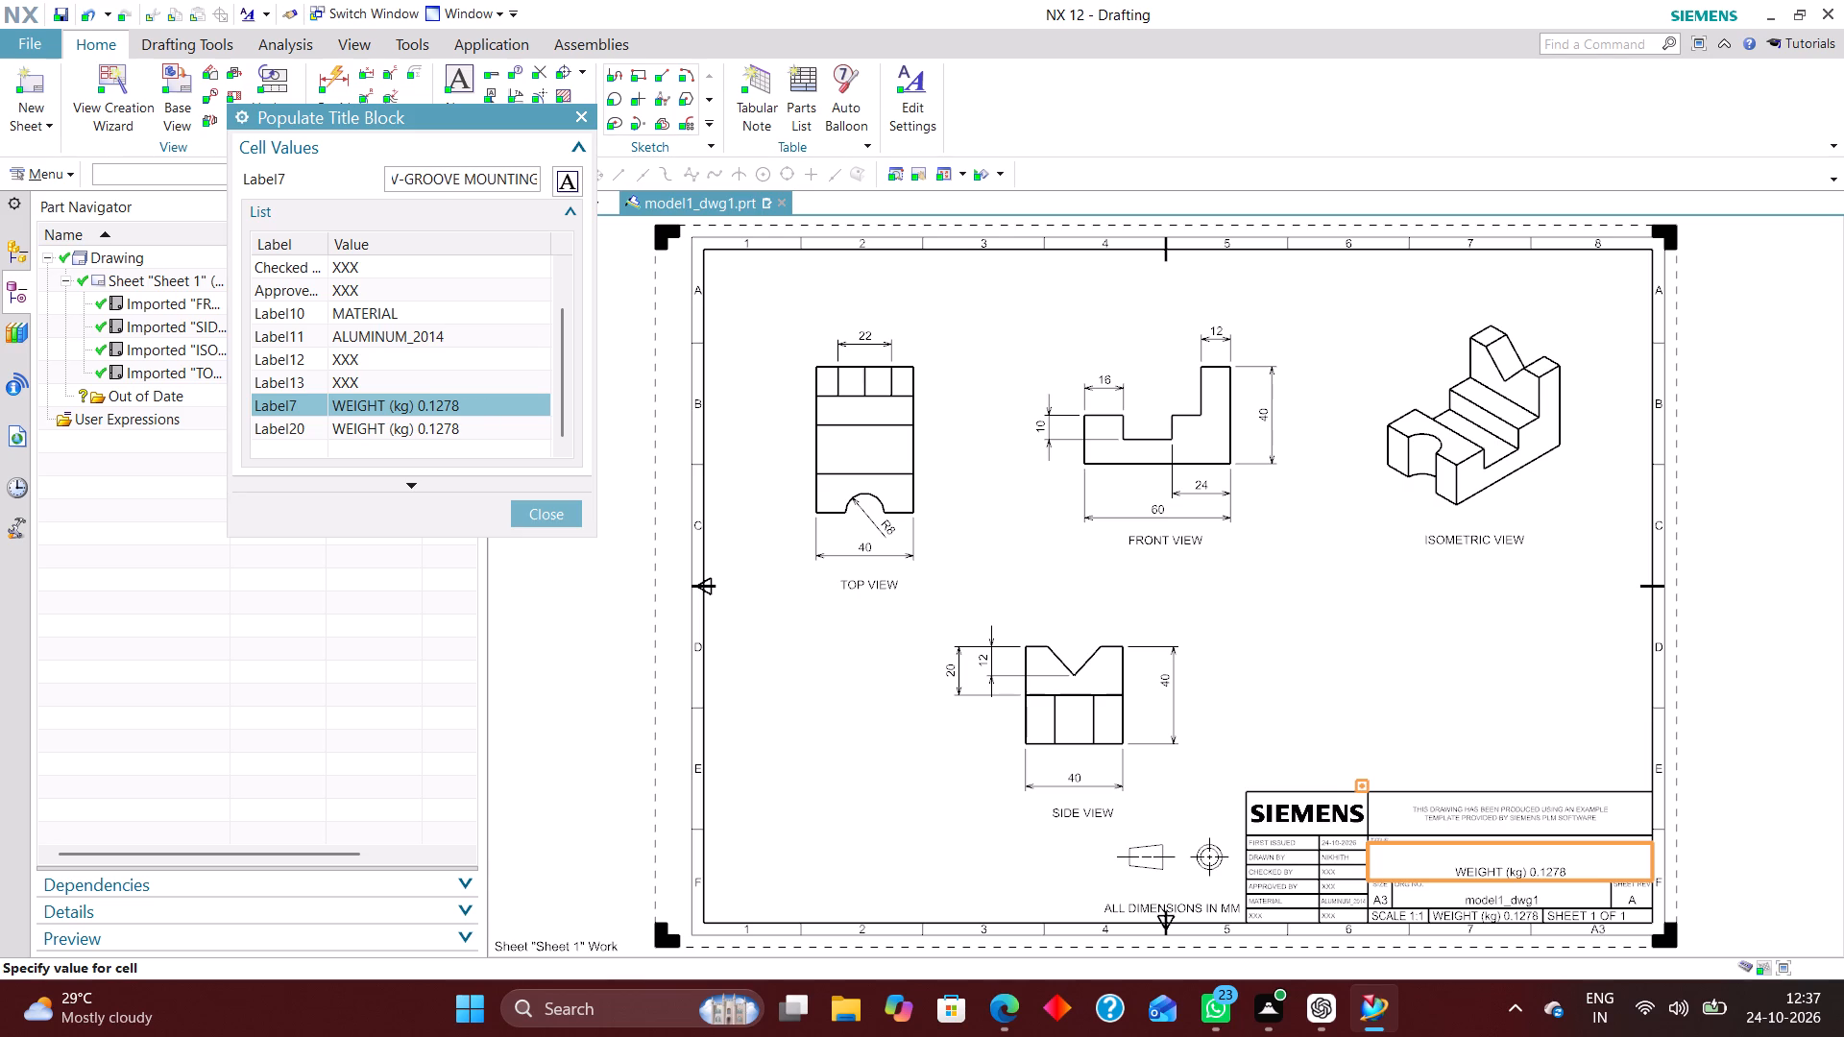
key("Left")
key("Left")
key("Left")
key("Left")
key("Left")
key("Left")
key("Left")
key("Left")
key("Left")
key("Left")
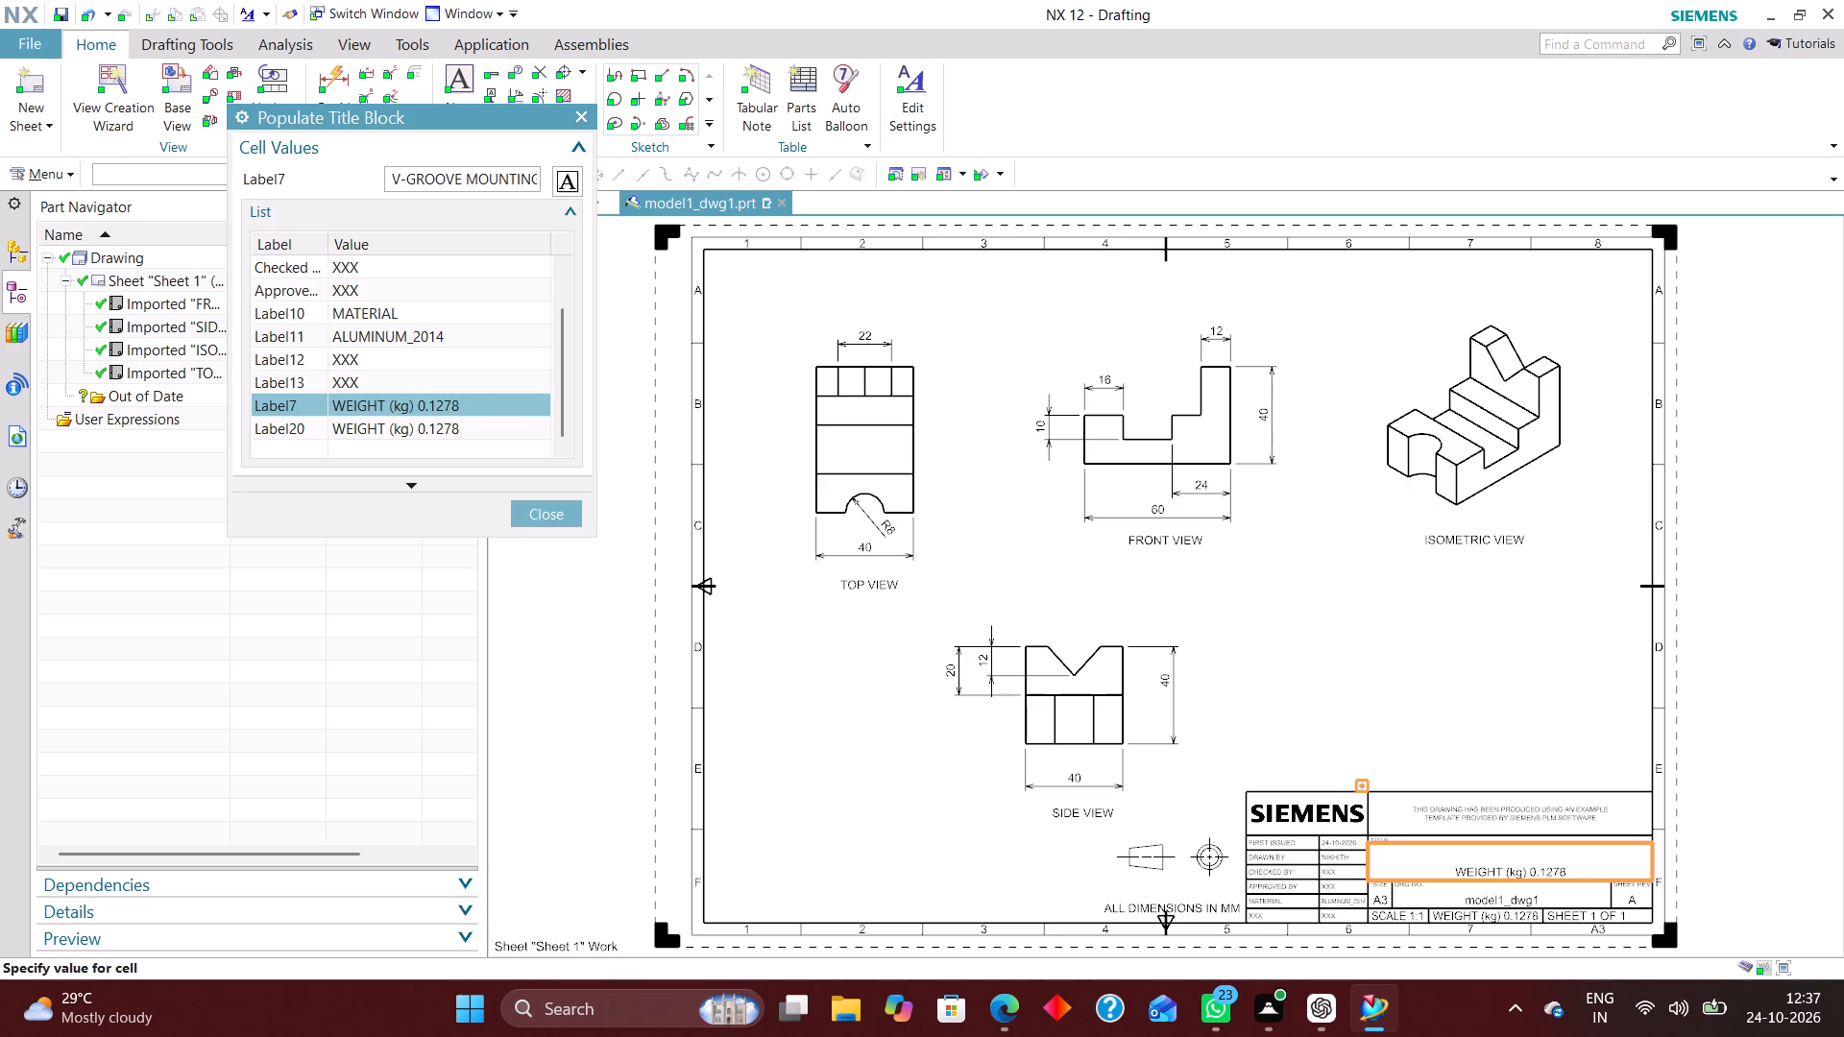
key("Return")
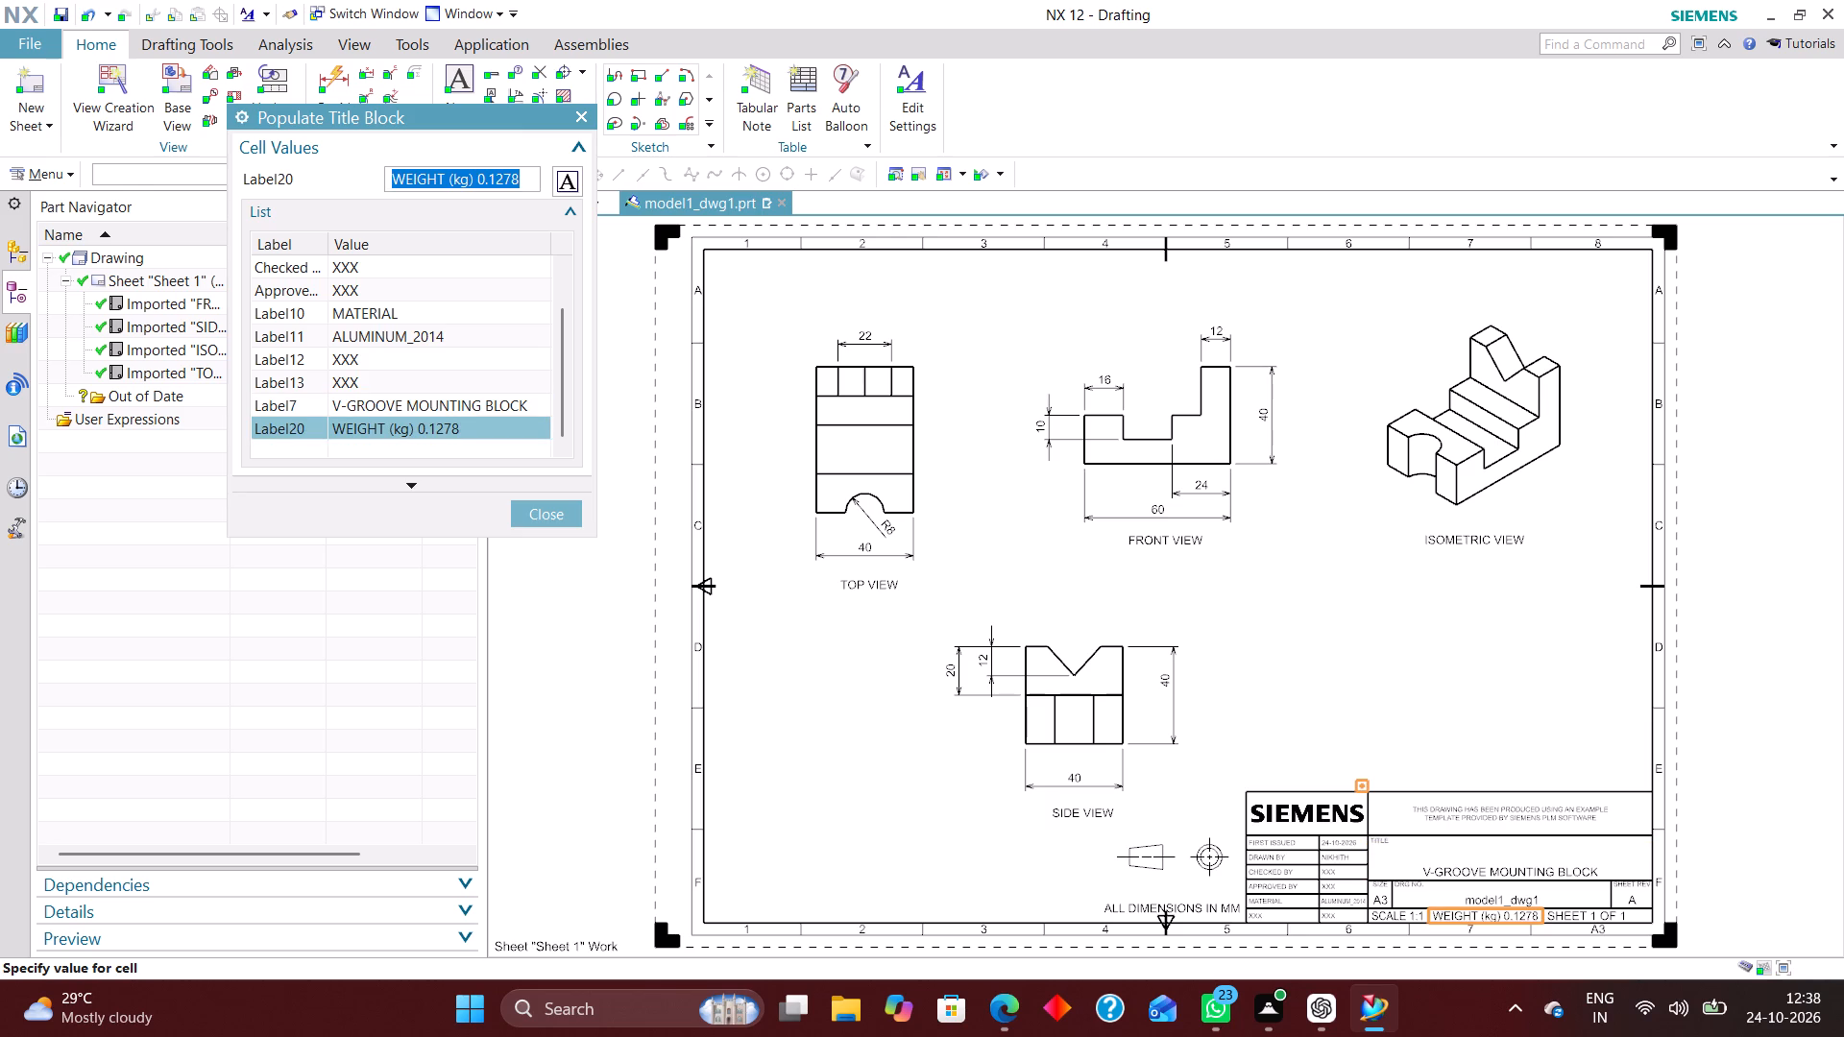
left_click(546, 510)
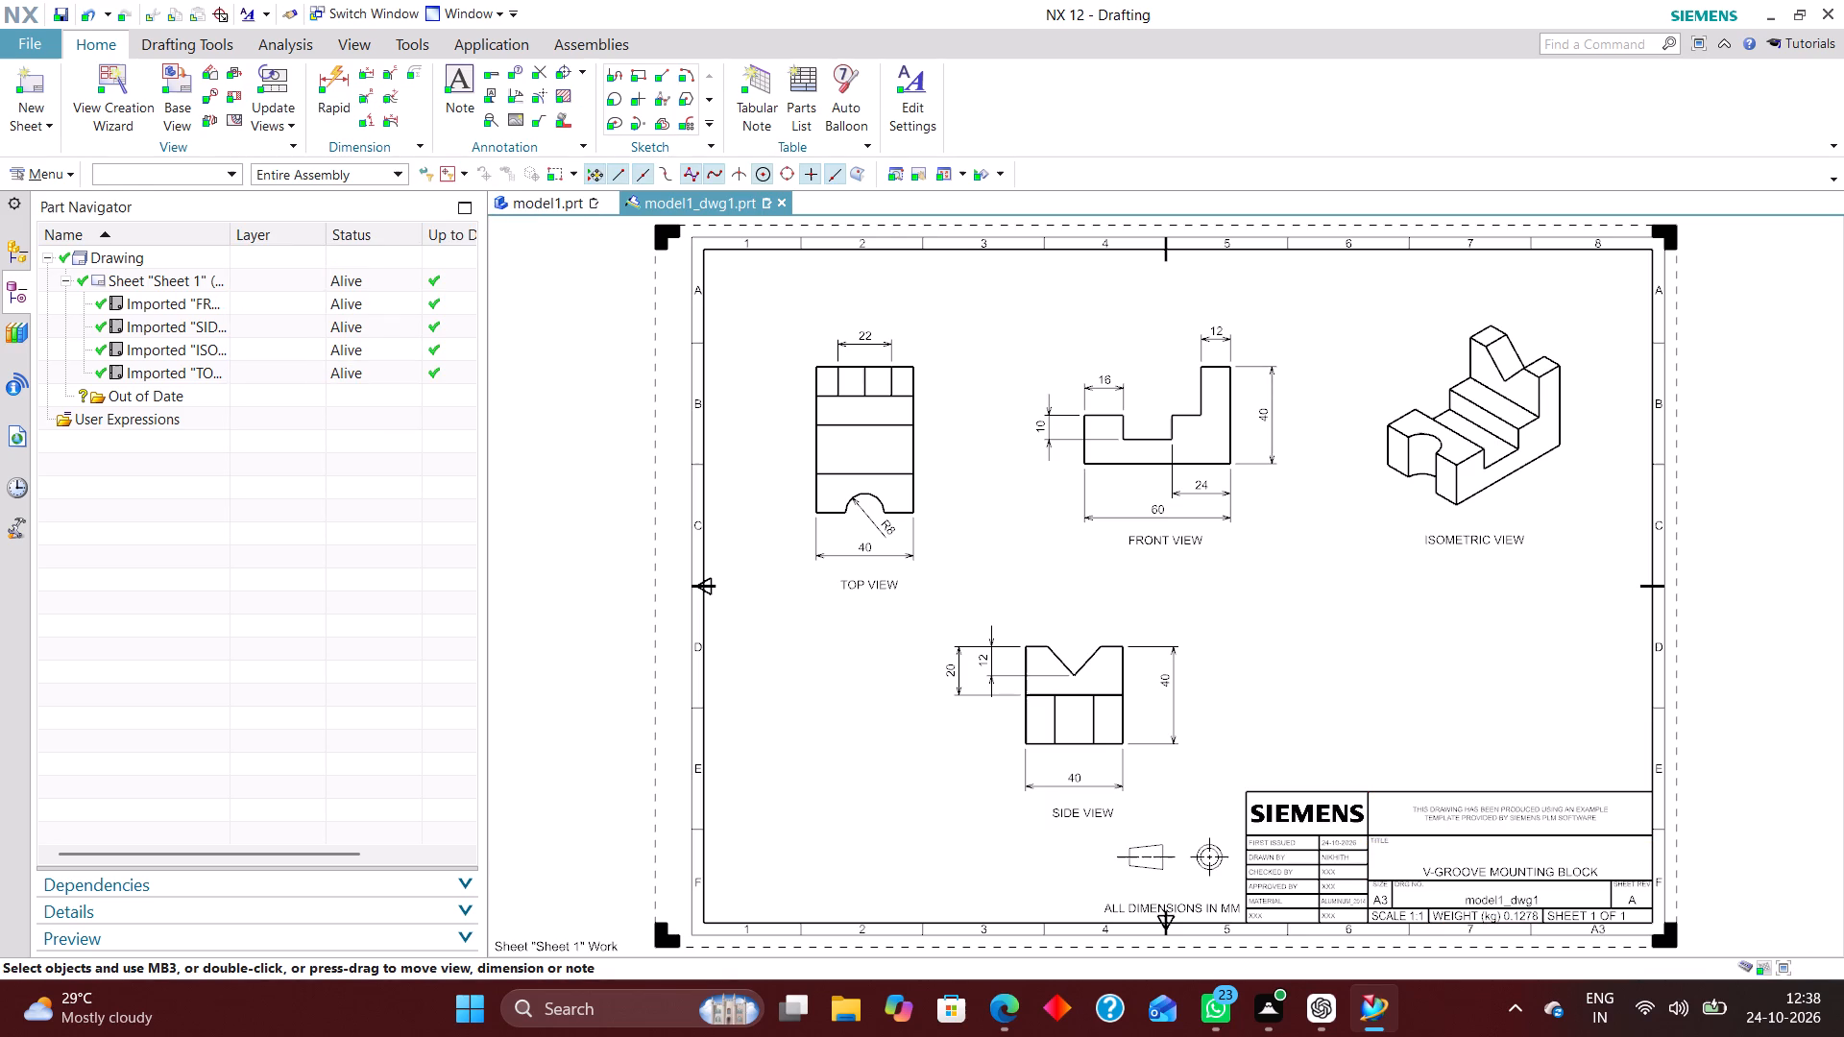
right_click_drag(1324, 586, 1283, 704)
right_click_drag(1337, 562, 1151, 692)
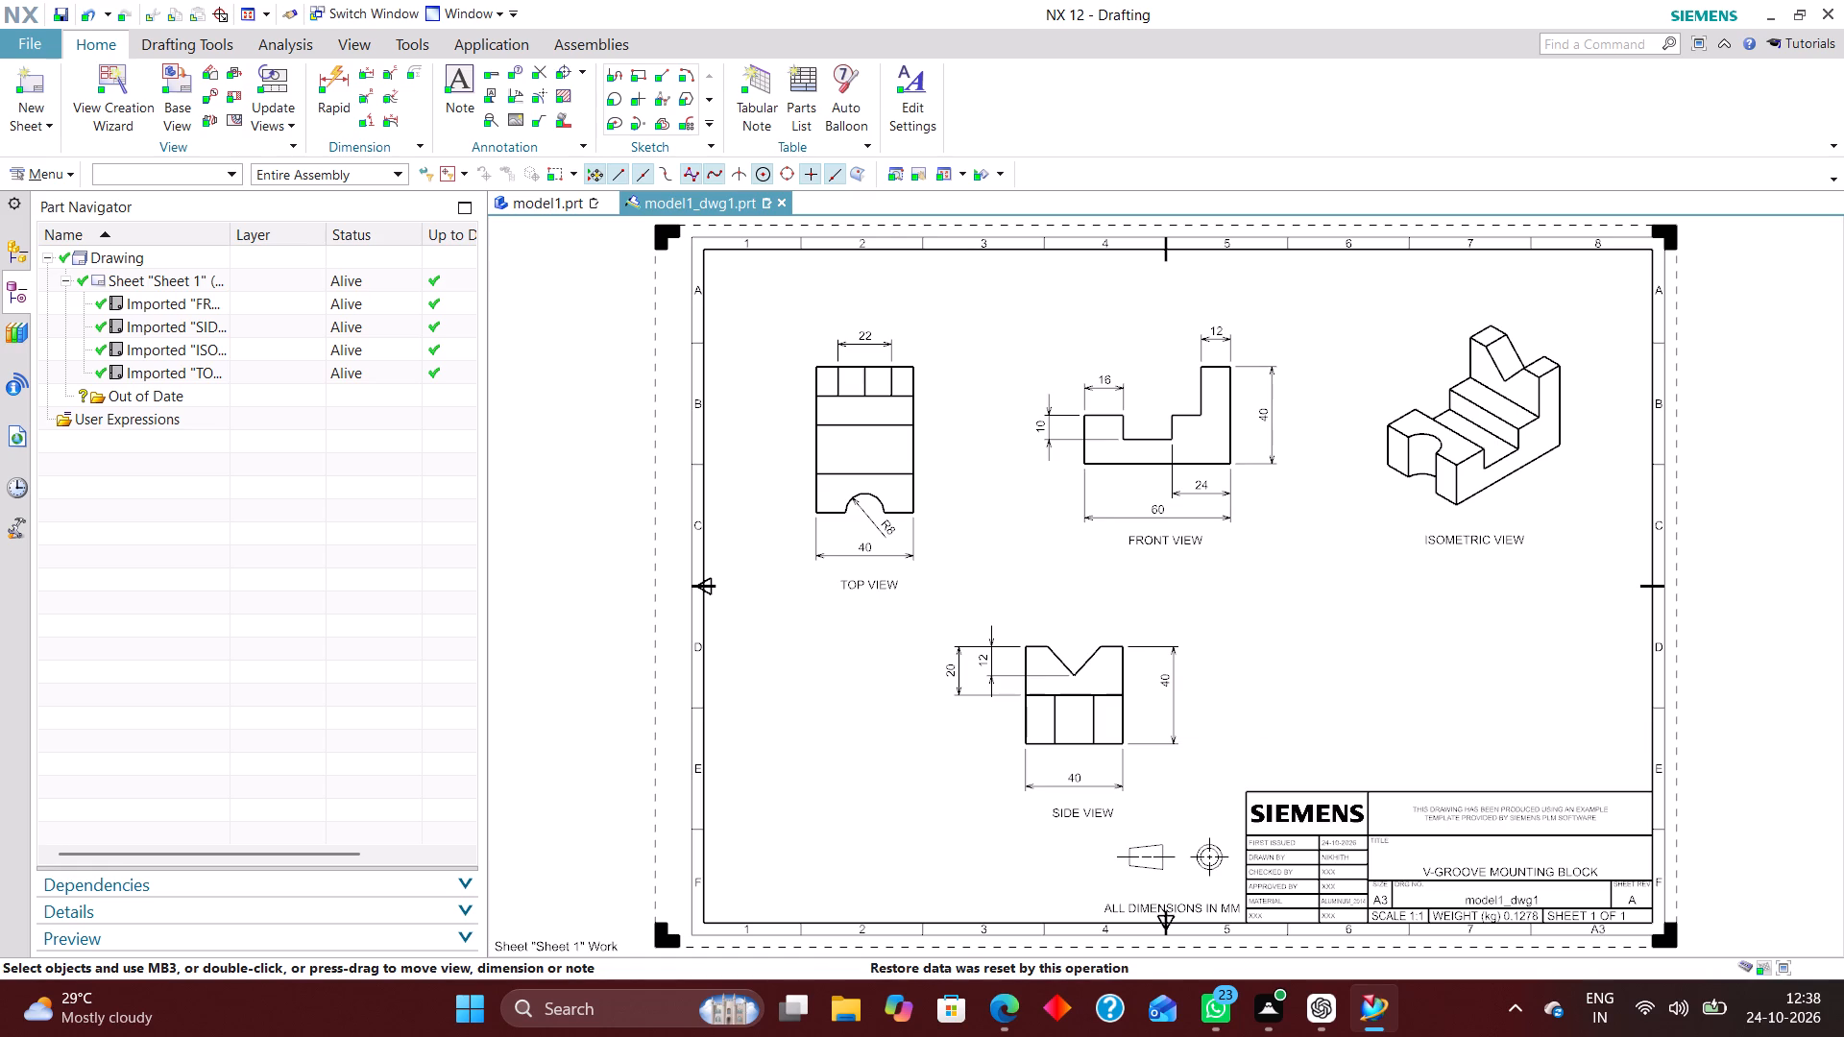
Using Layer Visible in View, hide all layers in ISOMETRIC VIEW and make only layers 2, 223, 224, 225, 226 and 256 visible.
left_click(65, 181)
left_click(79, 294)
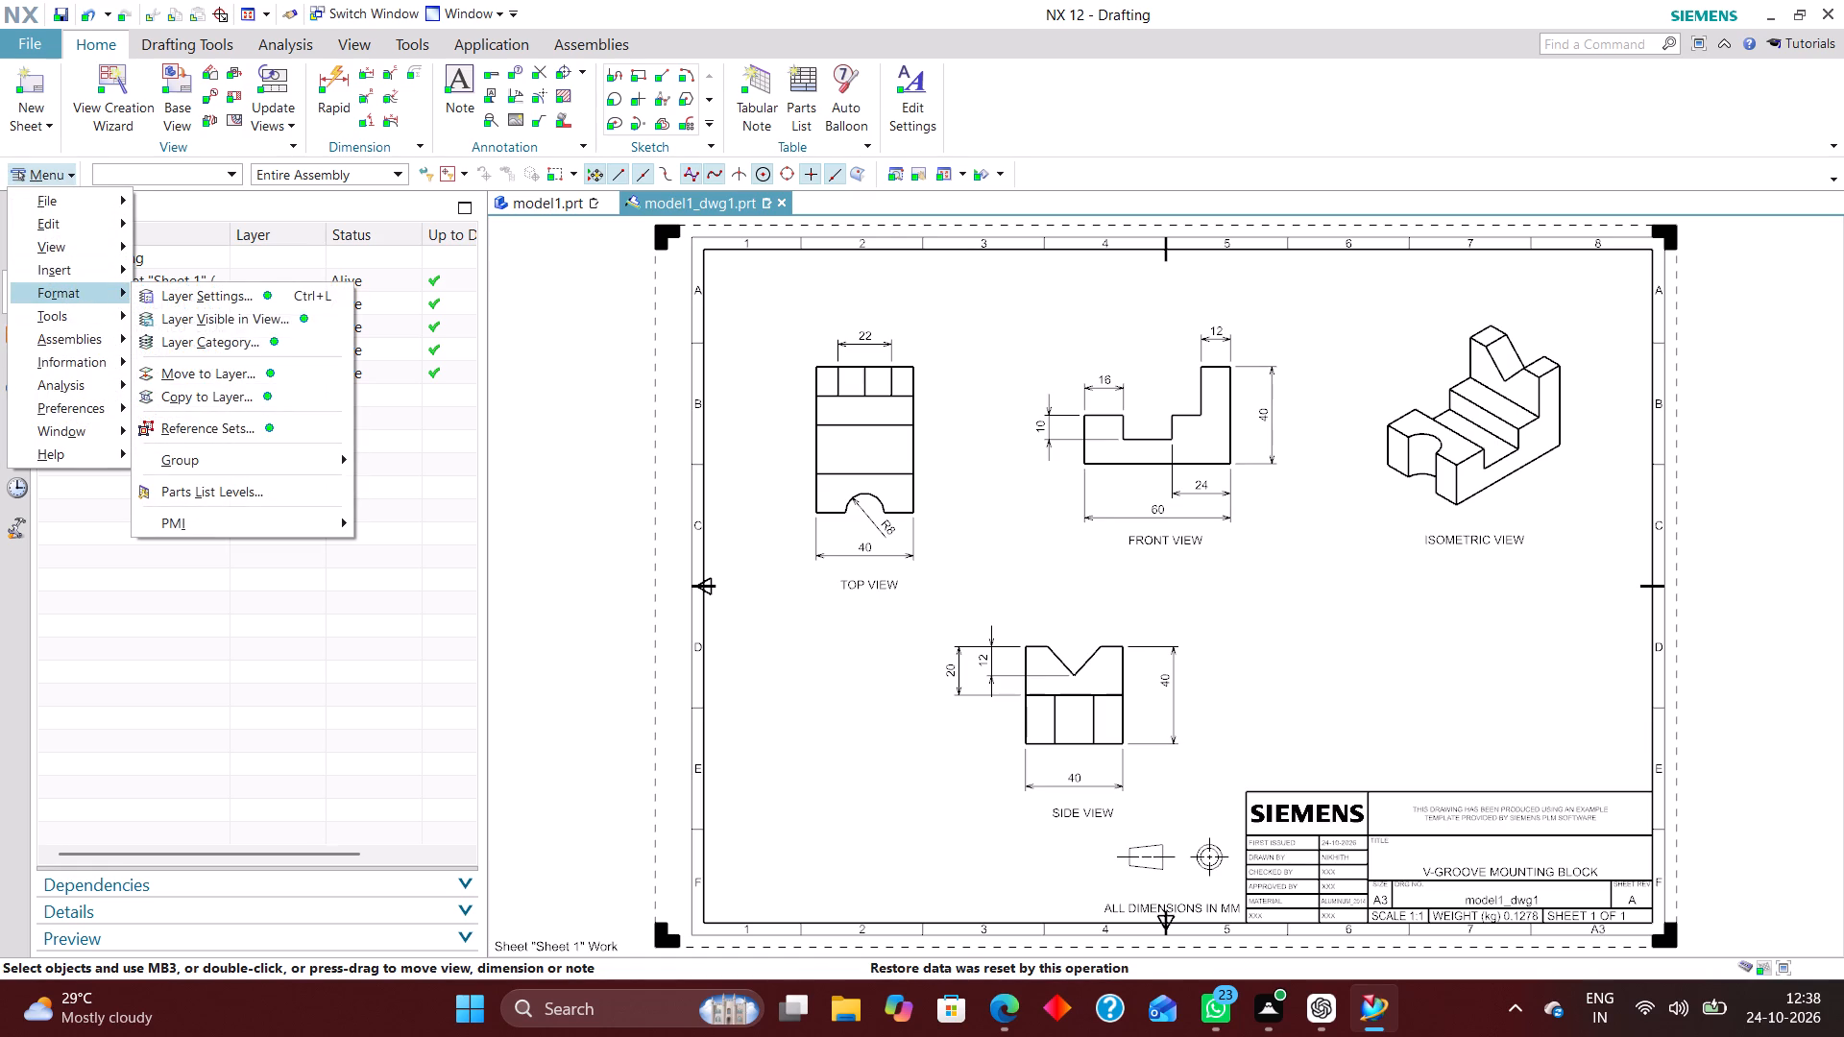
left_click(282, 309)
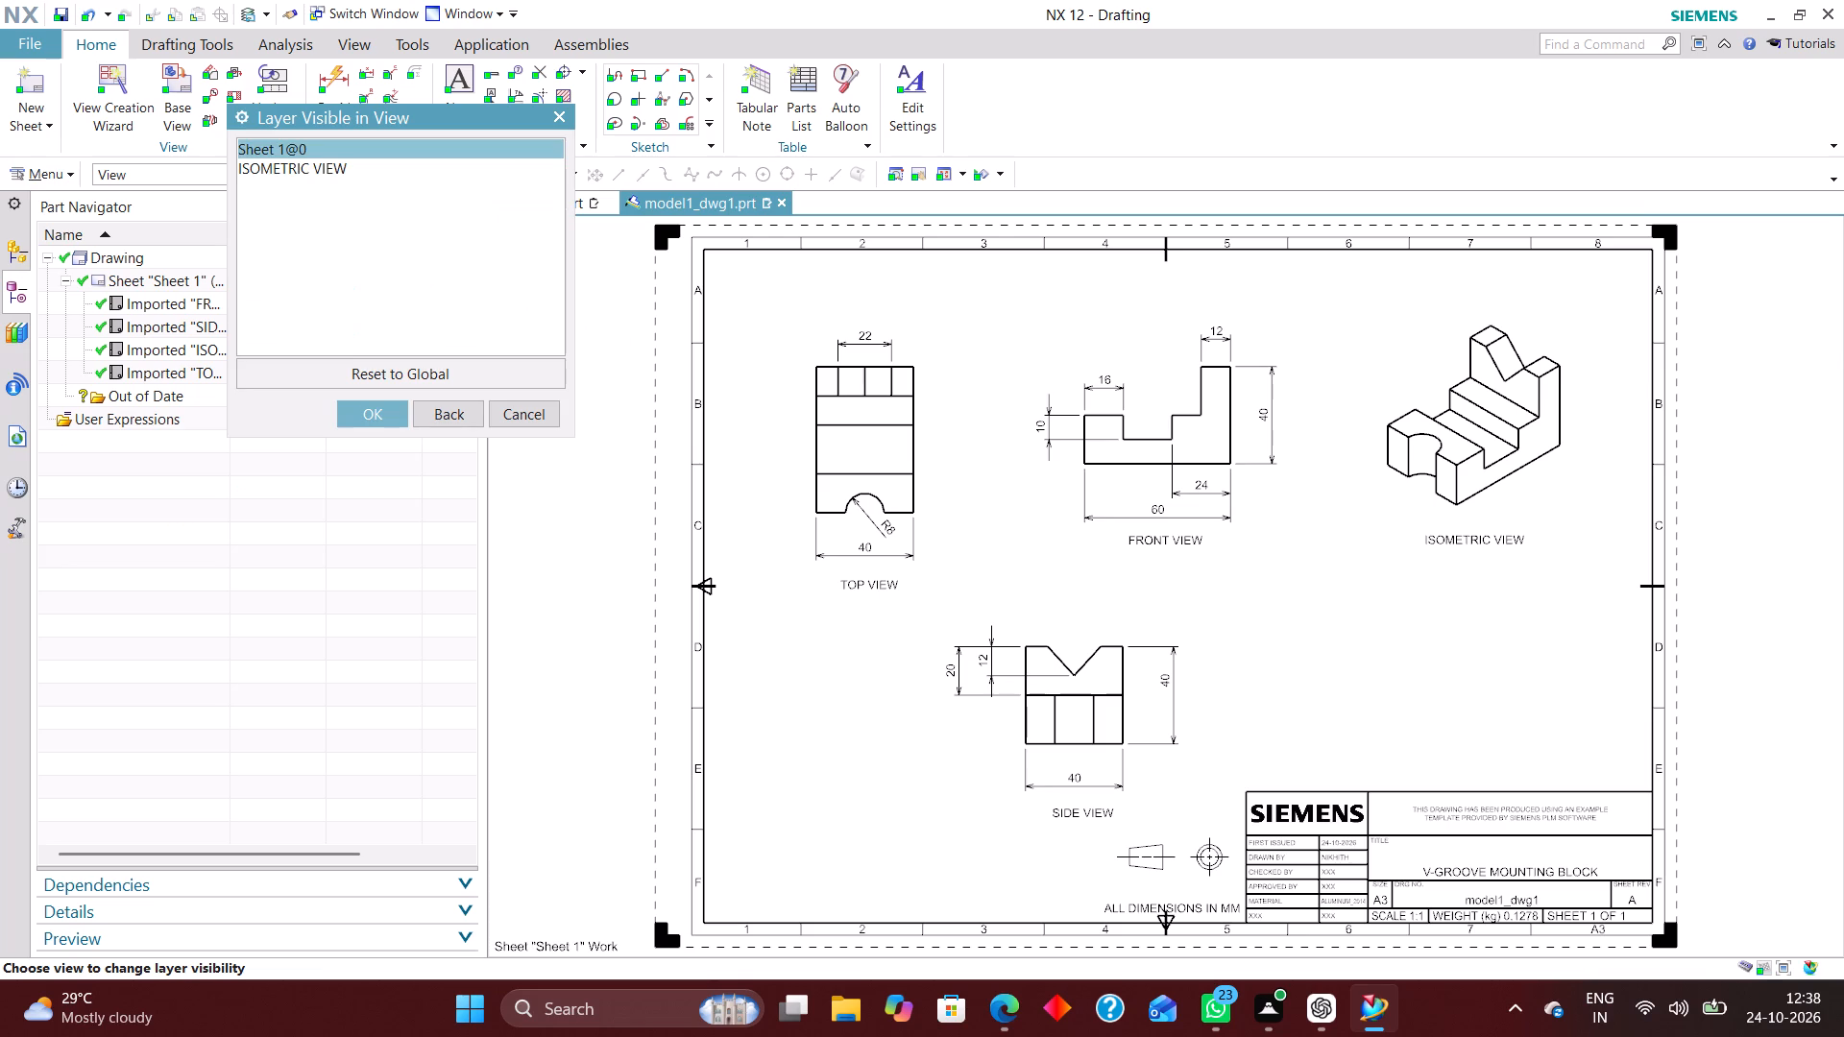
left_click(306, 160)
left_click(359, 415)
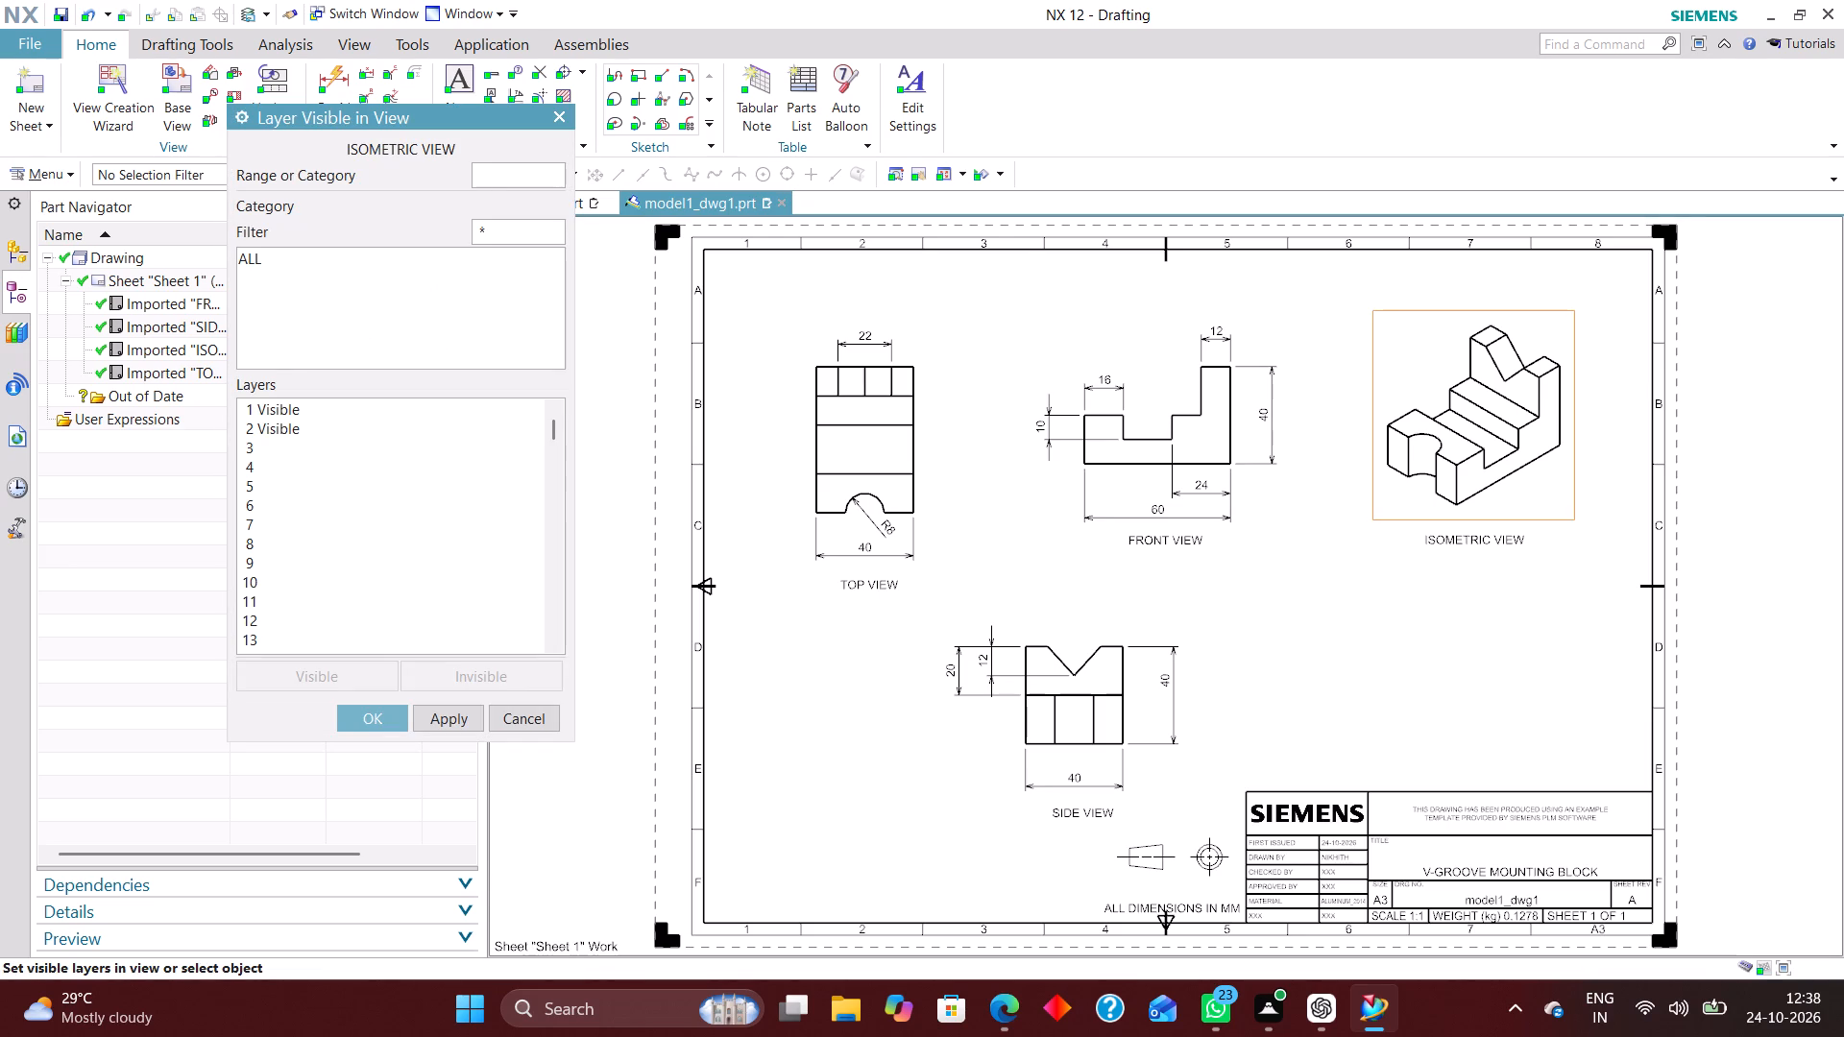
left_click(232, 265)
left_click(256, 258)
left_click(509, 671)
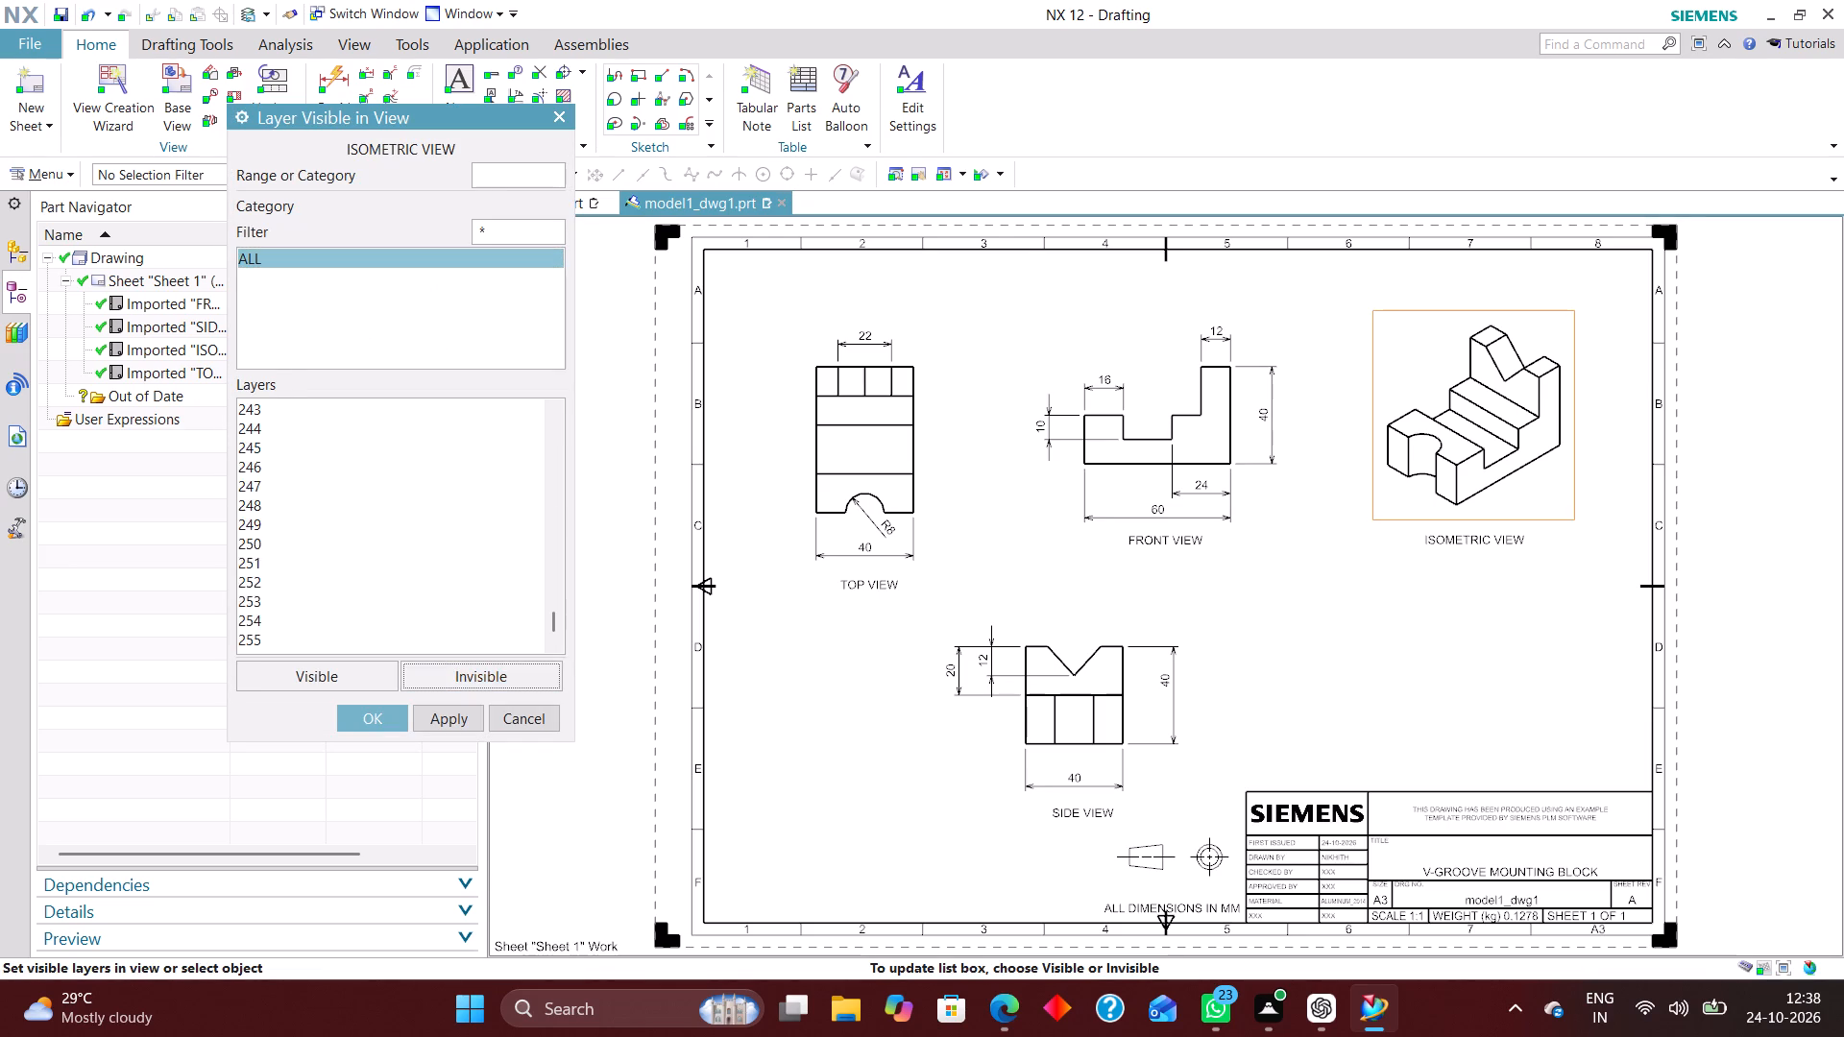
left_click(506, 177)
key("2")
key("Return")
type("223")
key("Return")
type("224")
key("Return")
type("225")
key("Return")
type("226")
key("Return")
type("256")
key("Return")
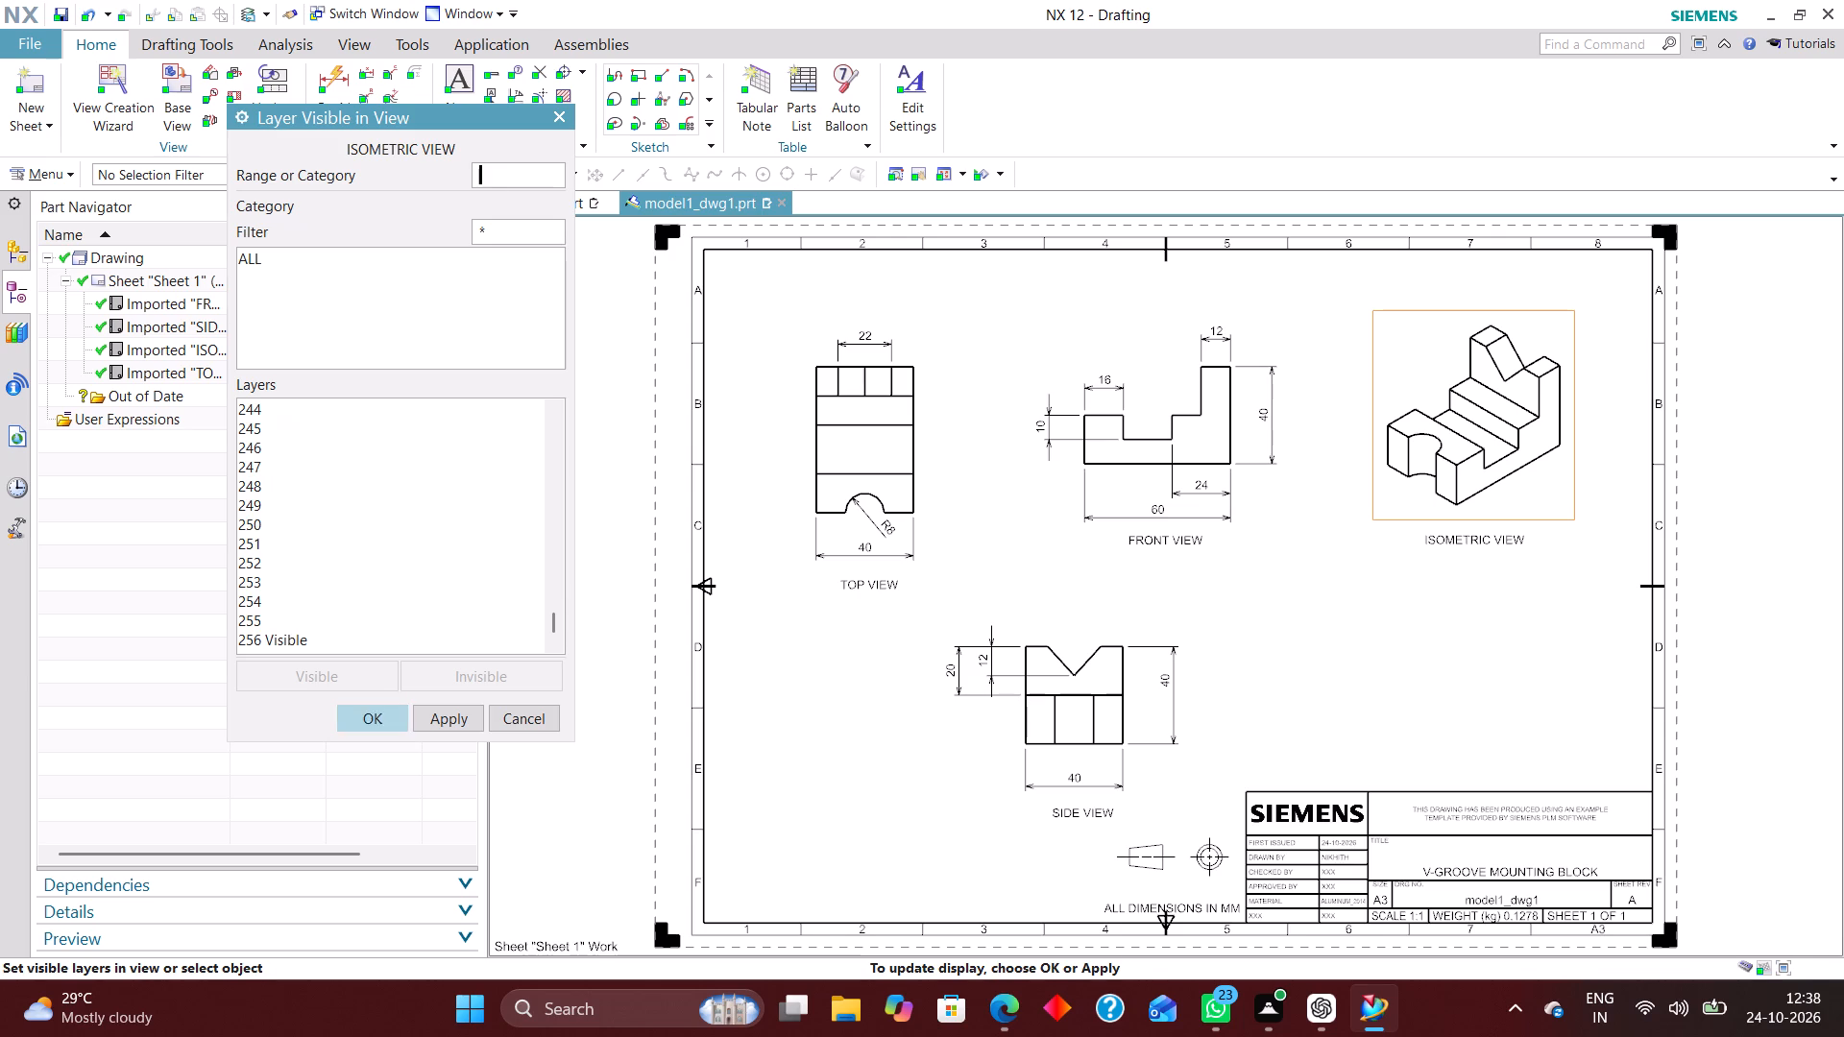
left_click(362, 715)
In FRONT VIEW, hide all layers and make only layers 2, 223, 224, 225, 226 and 256 visible.
left_click(321, 185)
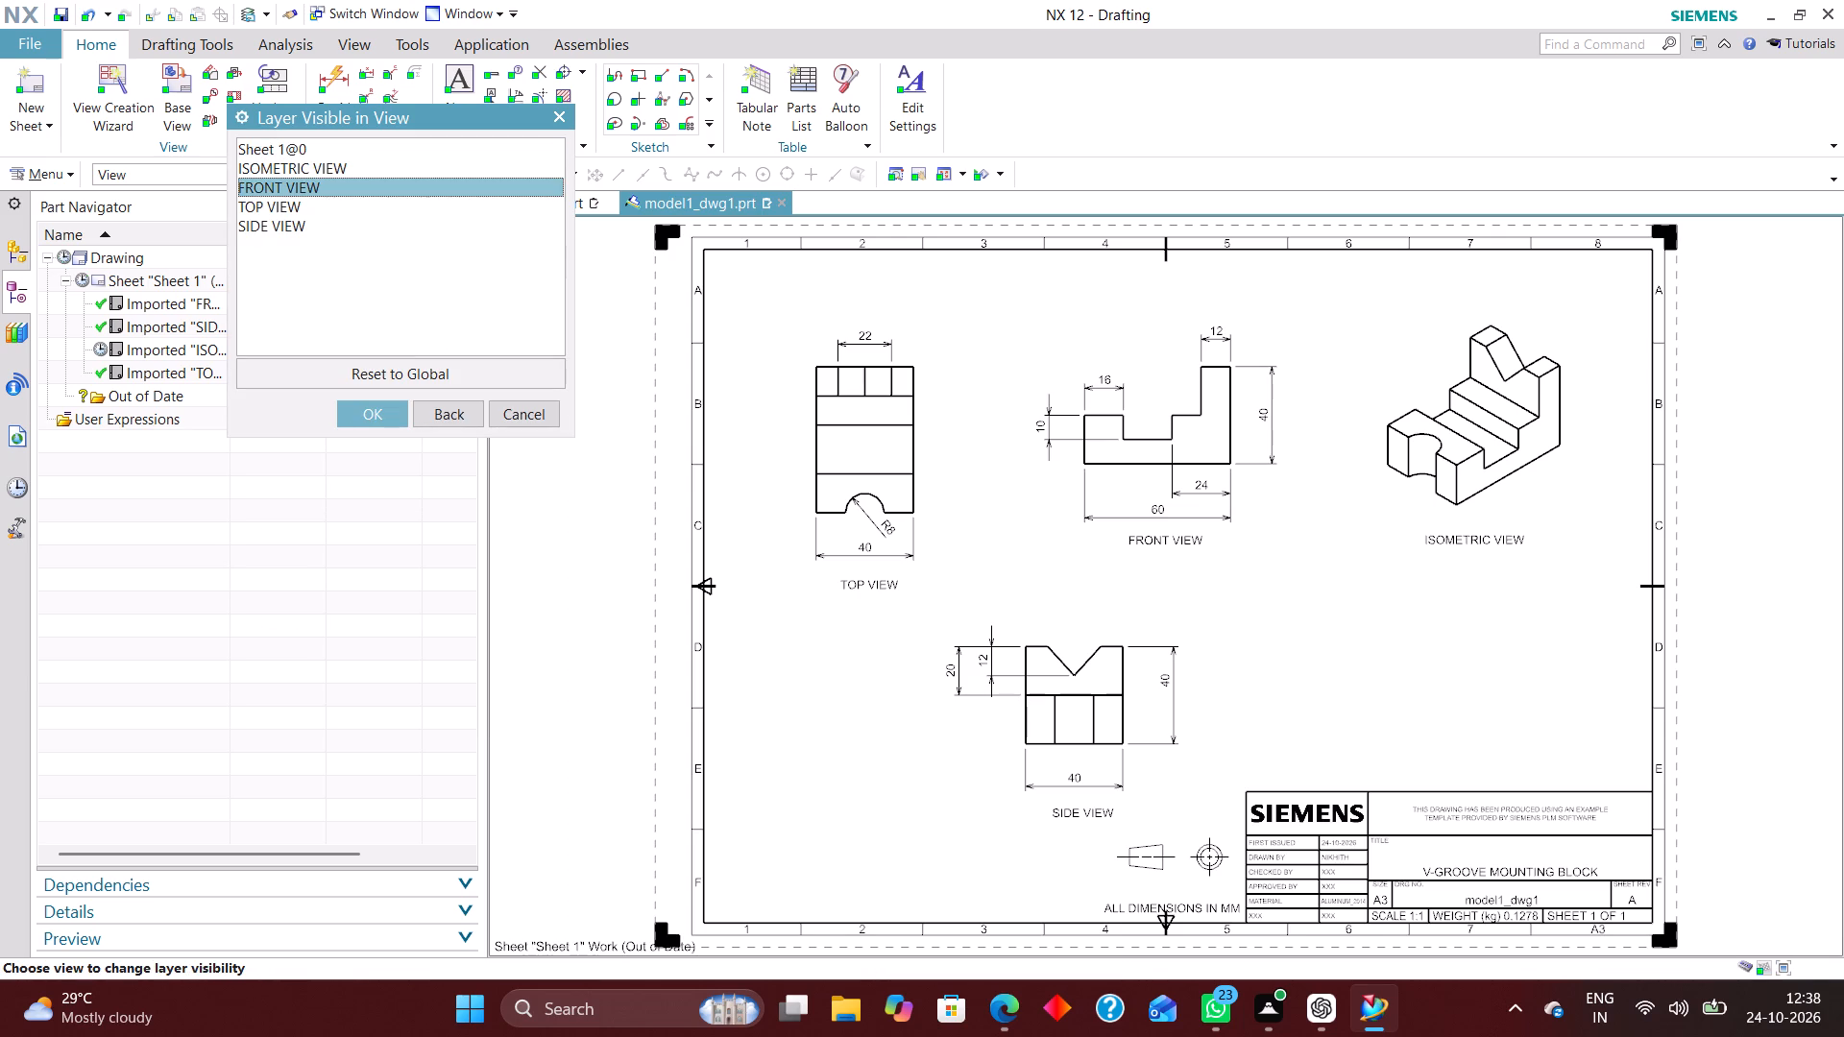
left_click(352, 412)
left_click(258, 256)
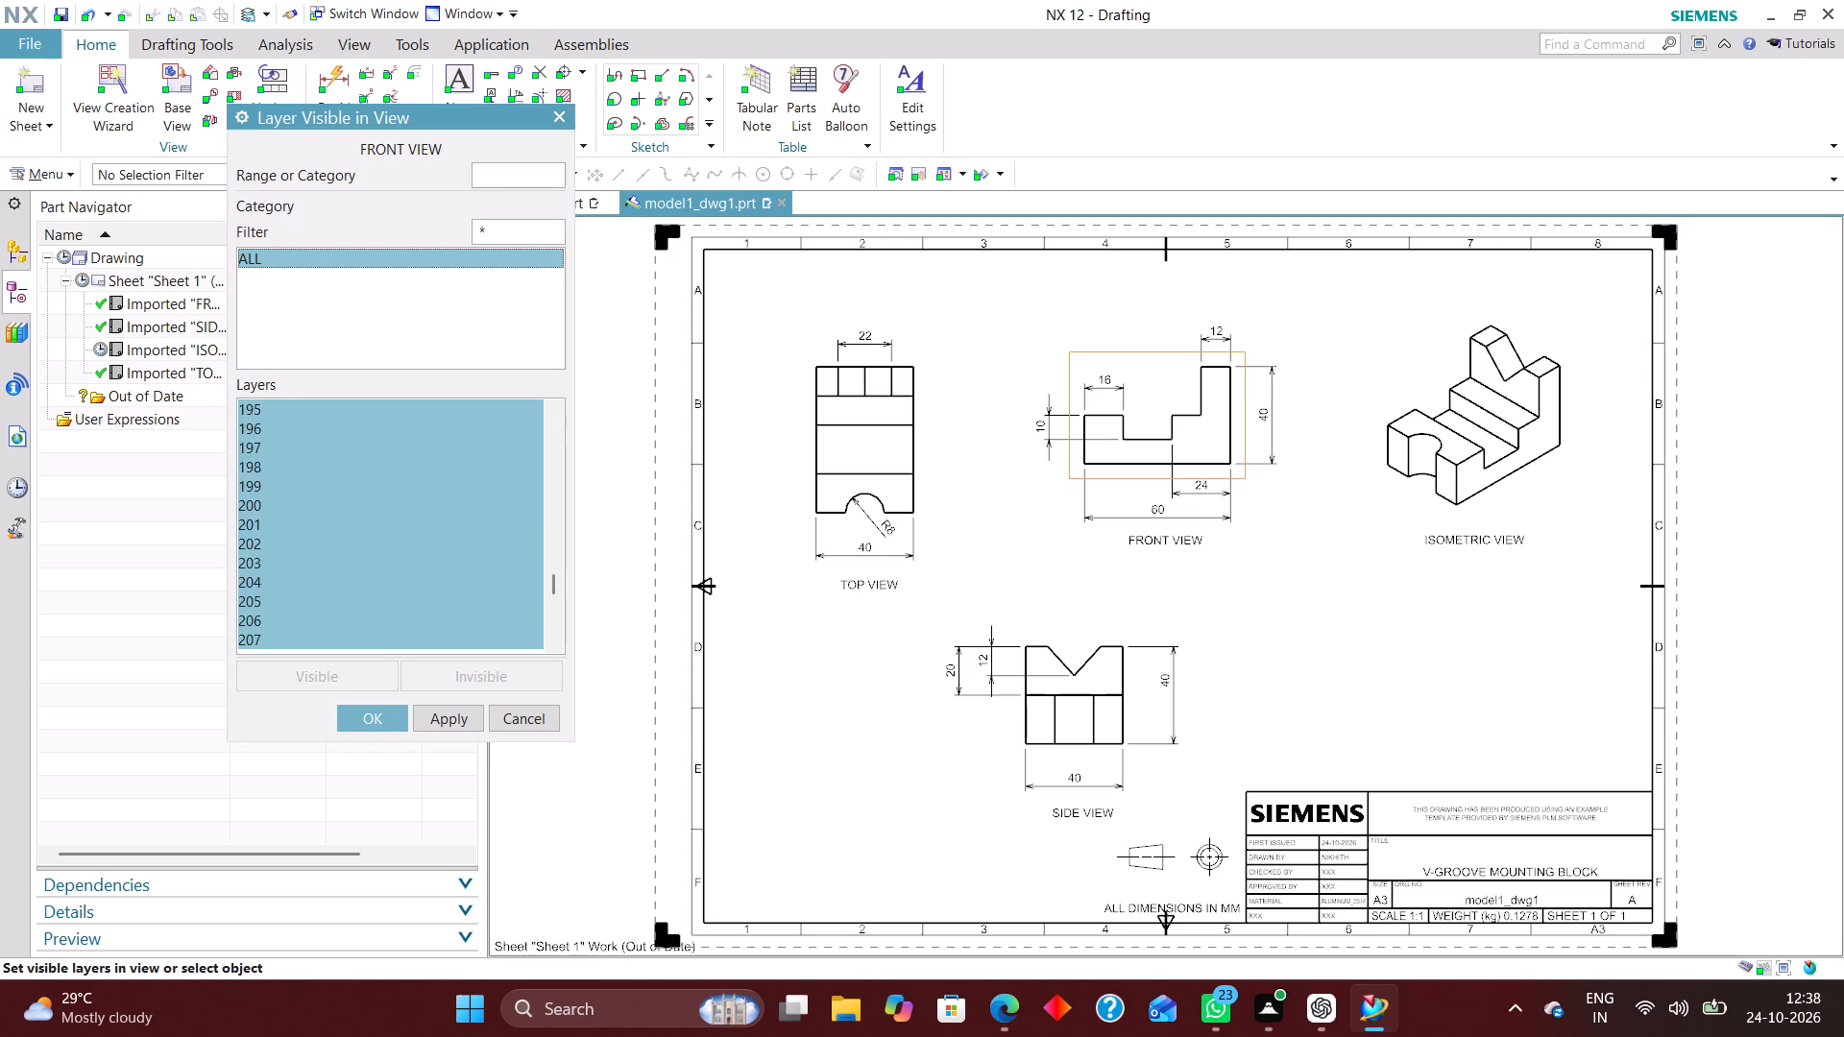
left_click(498, 677)
left_click(517, 173)
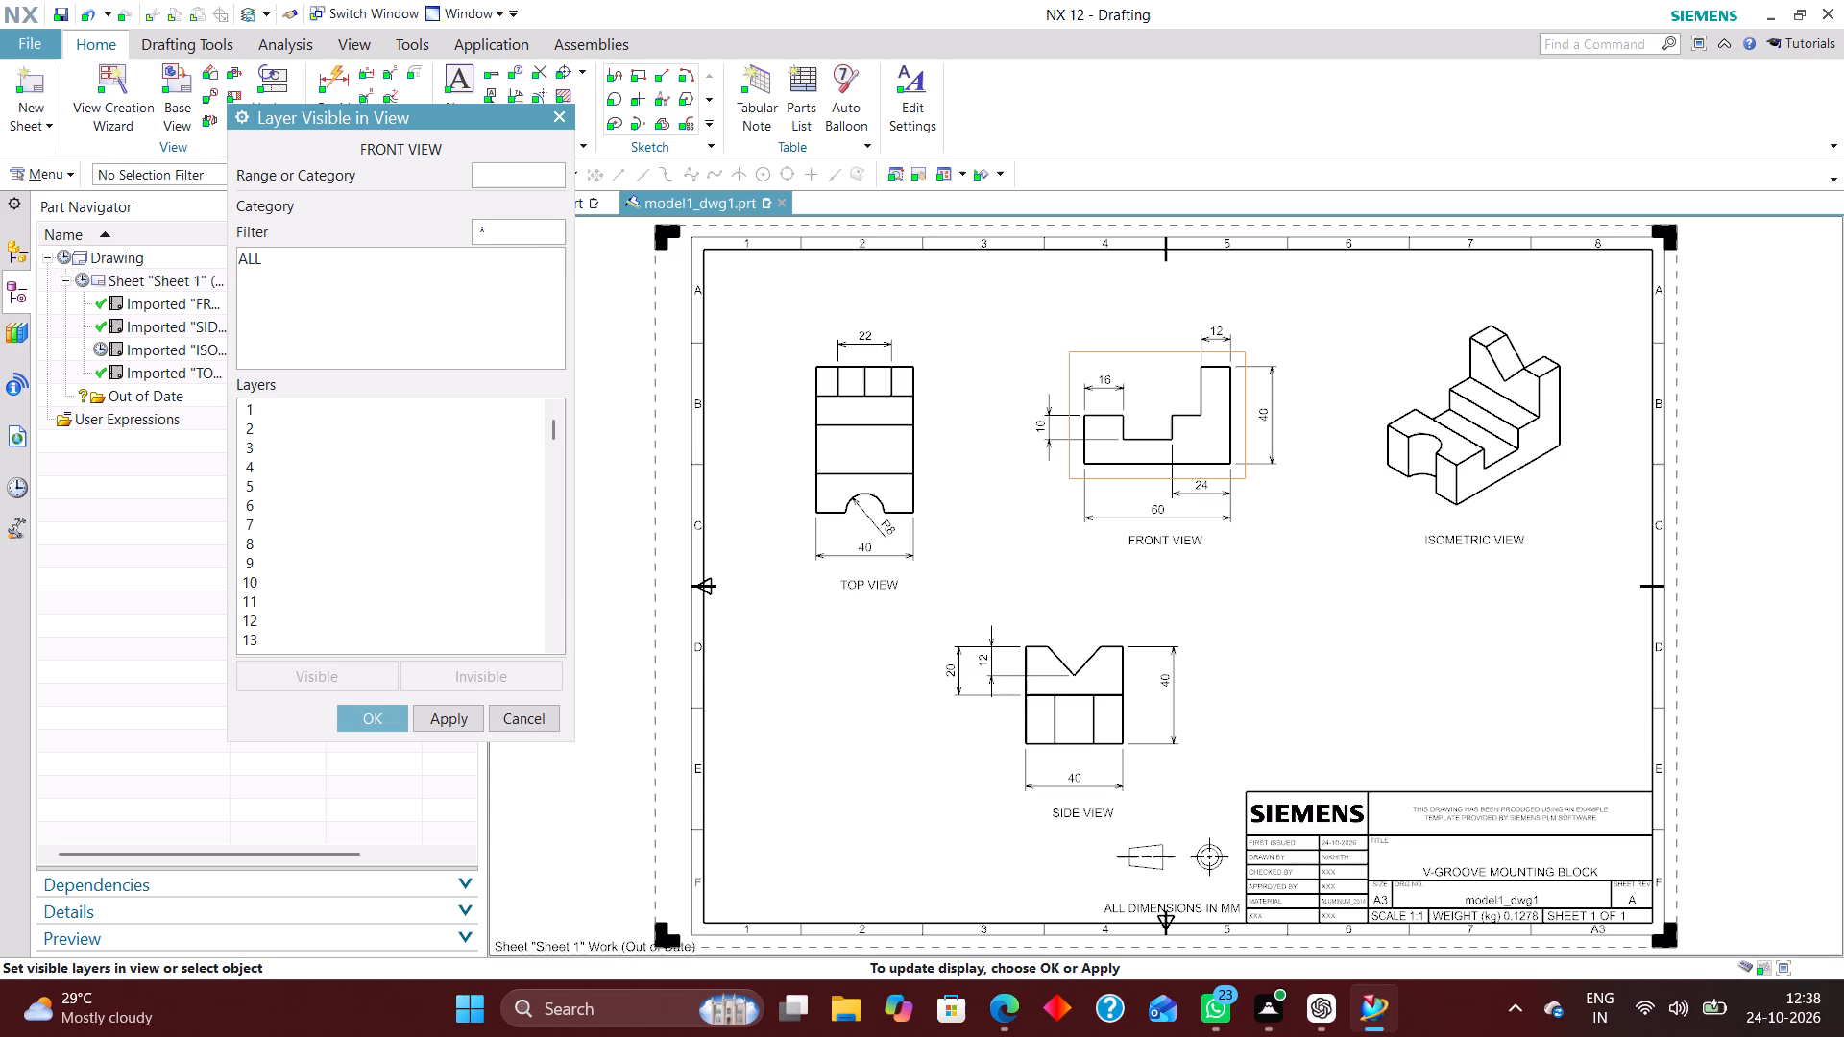
key("2")
key("Return")
type("223")
key("Return")
type("224")
key("Return")
type("225")
key("Return")
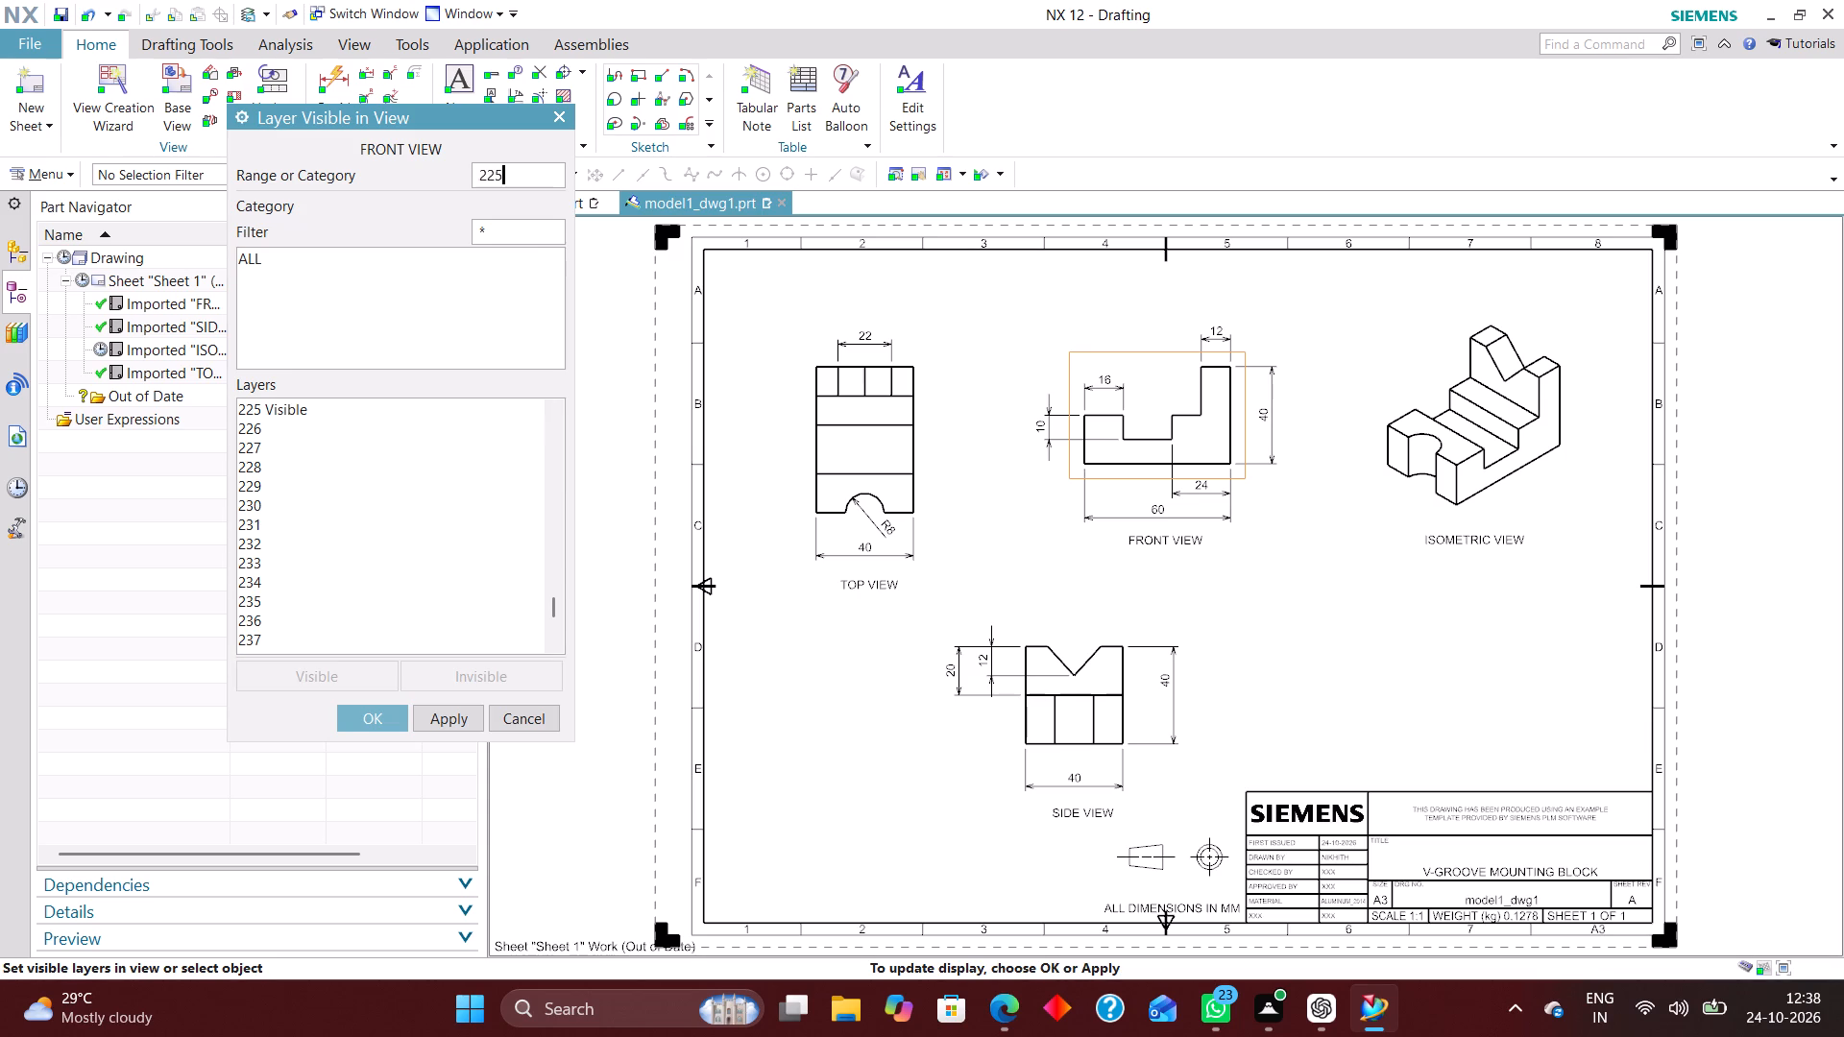
type("226")
key("Return")
type("256")
key("Return")
scroll(341, 418, "up", 2)
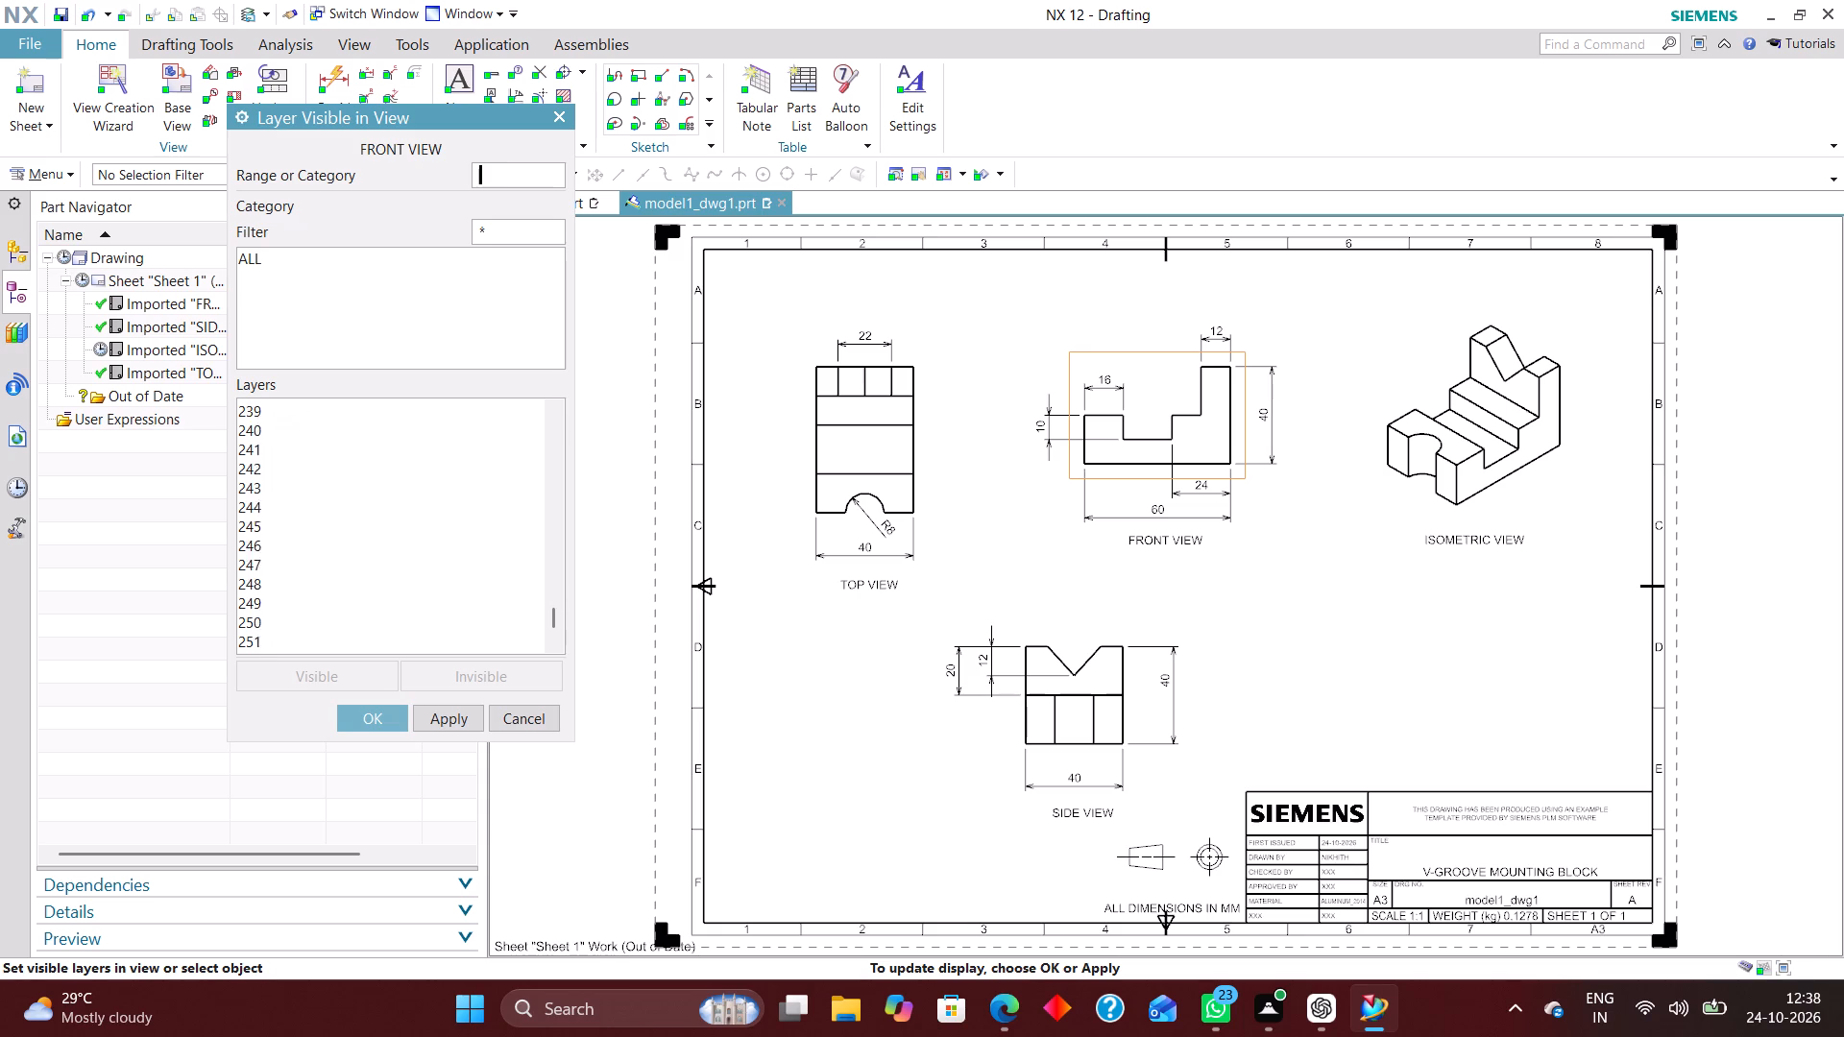
scroll(338, 423, "up", 7)
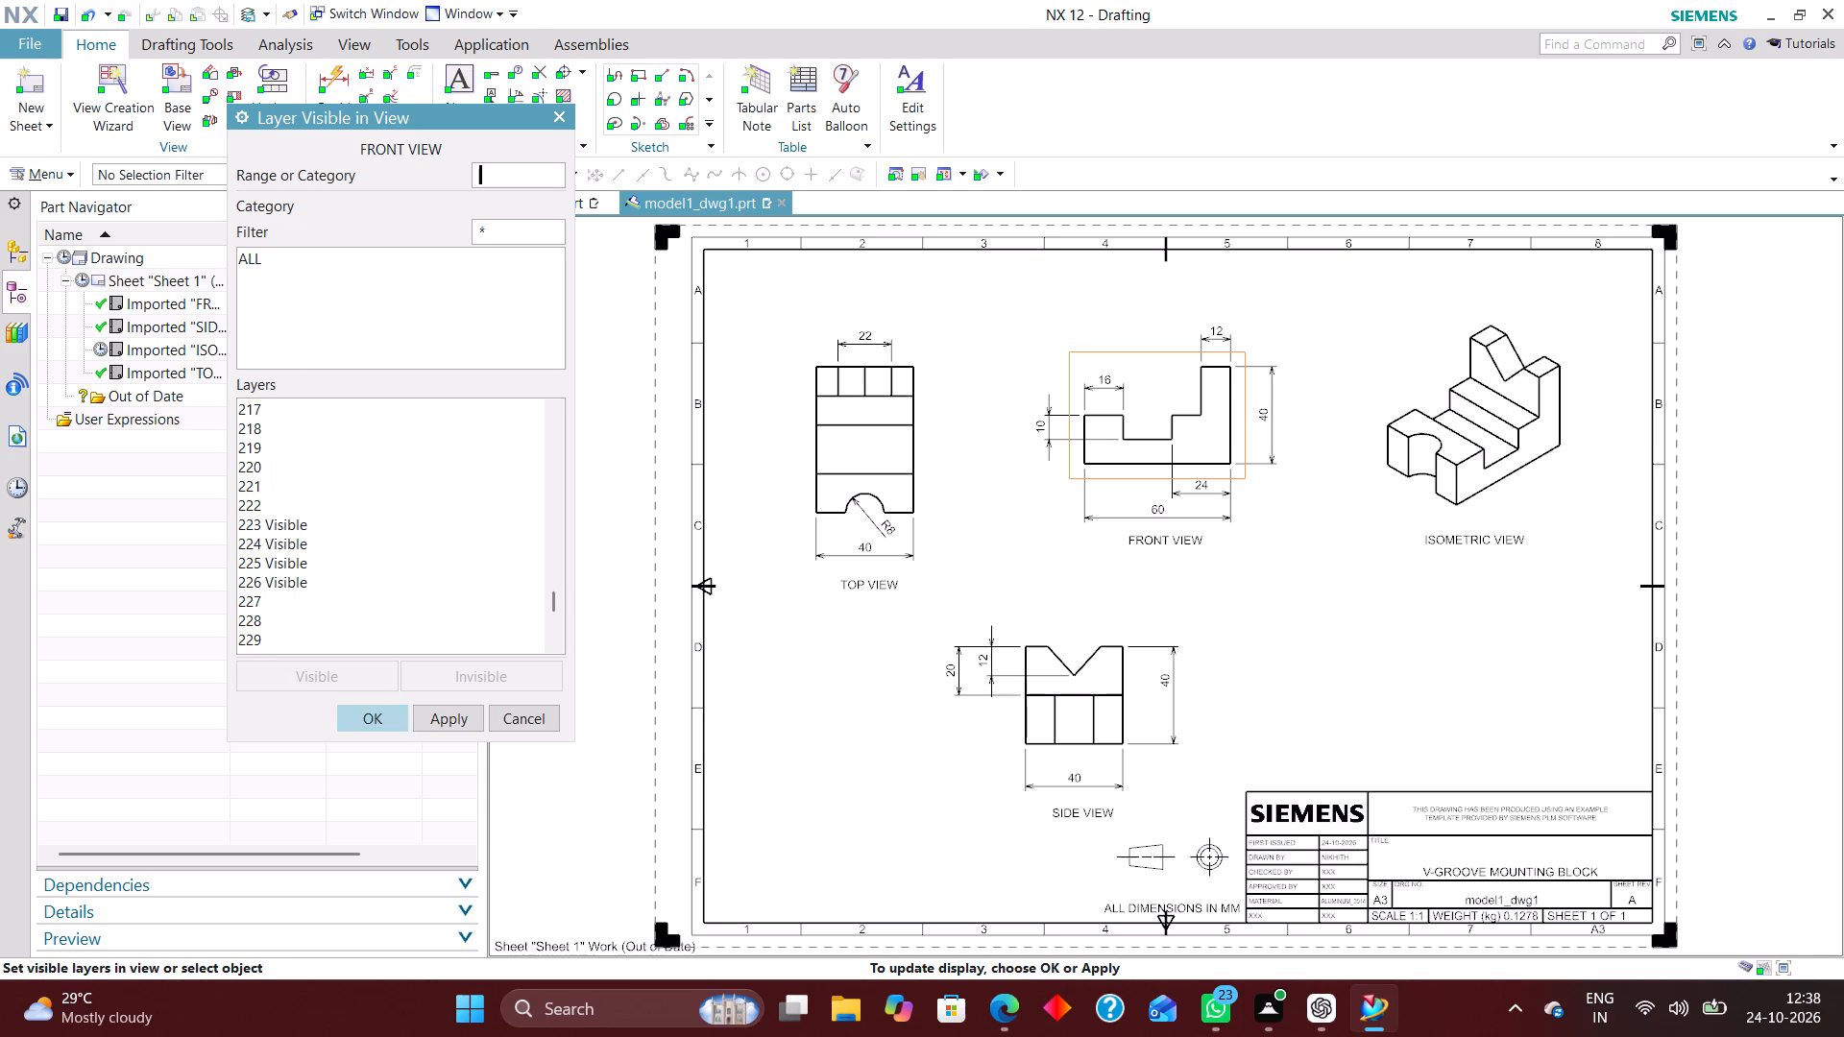
left_click(355, 713)
In TOP VIEW, hide all layers and make only layers 2, 223, 224, 225, 226 and 256 visible.
left_click(328, 208)
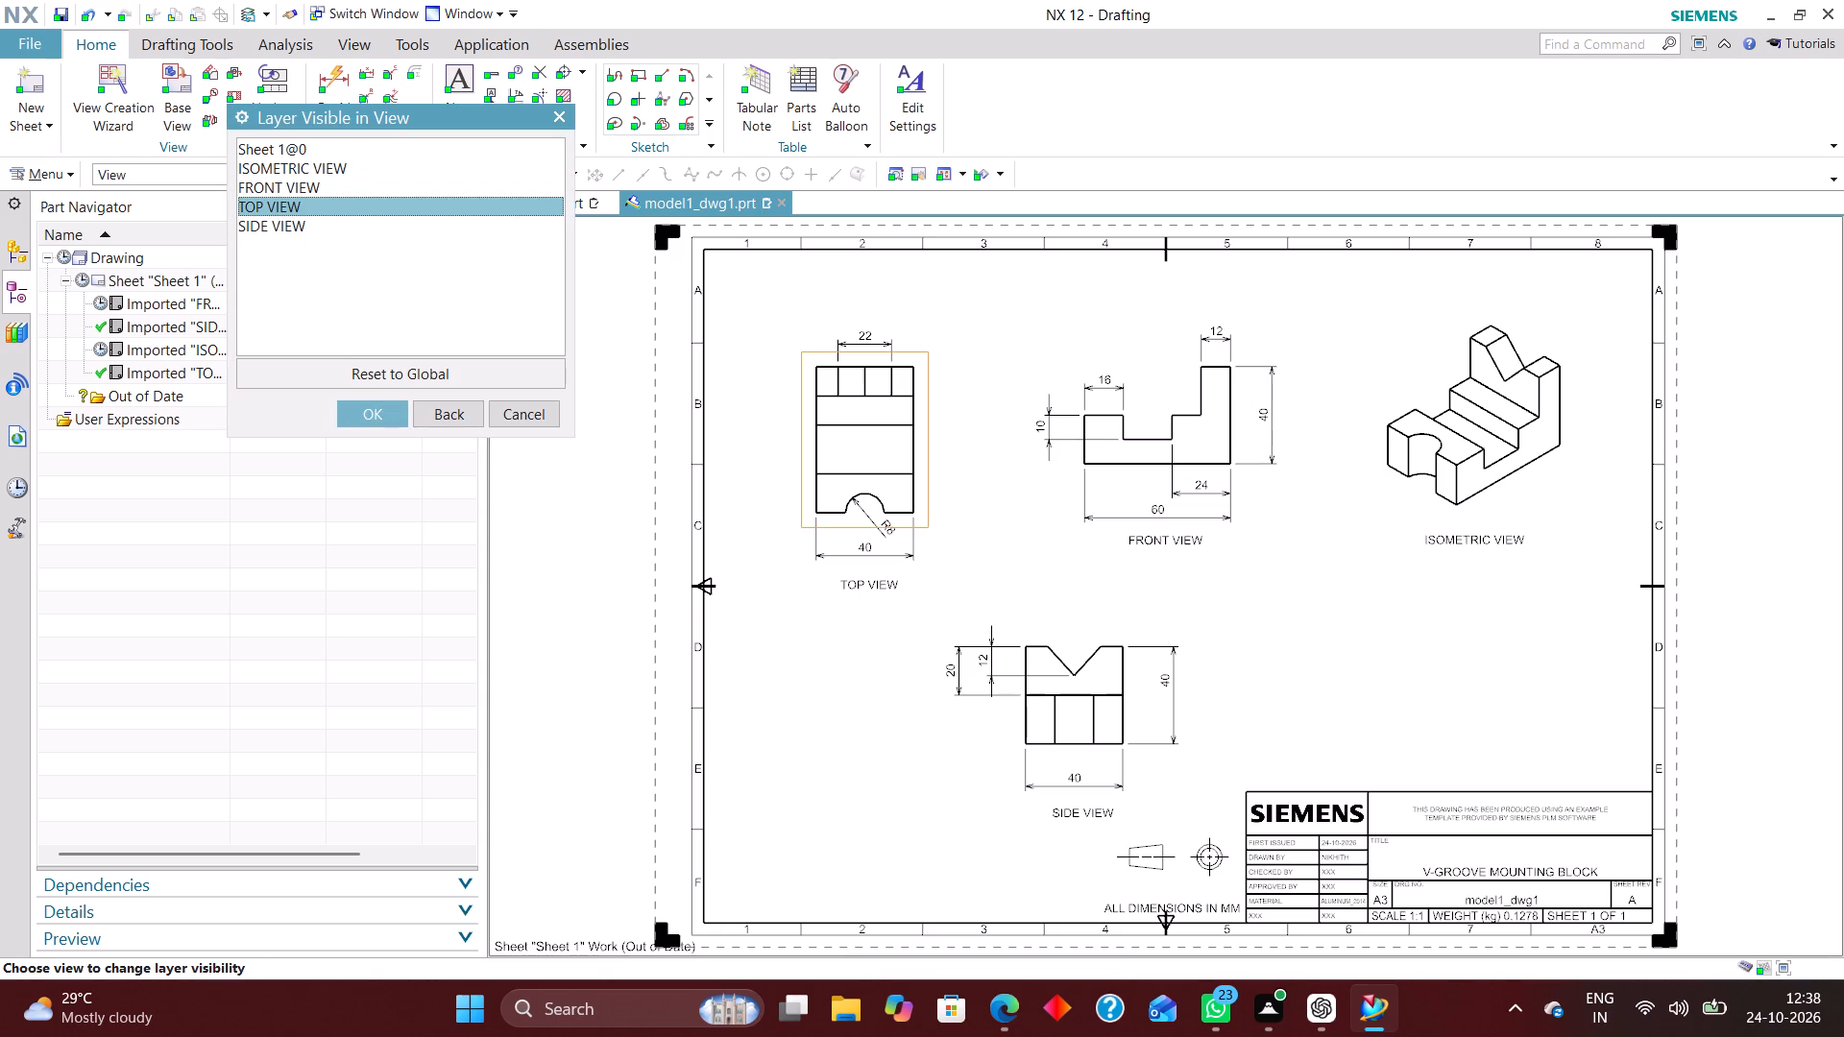
left_click(369, 418)
left_click(253, 256)
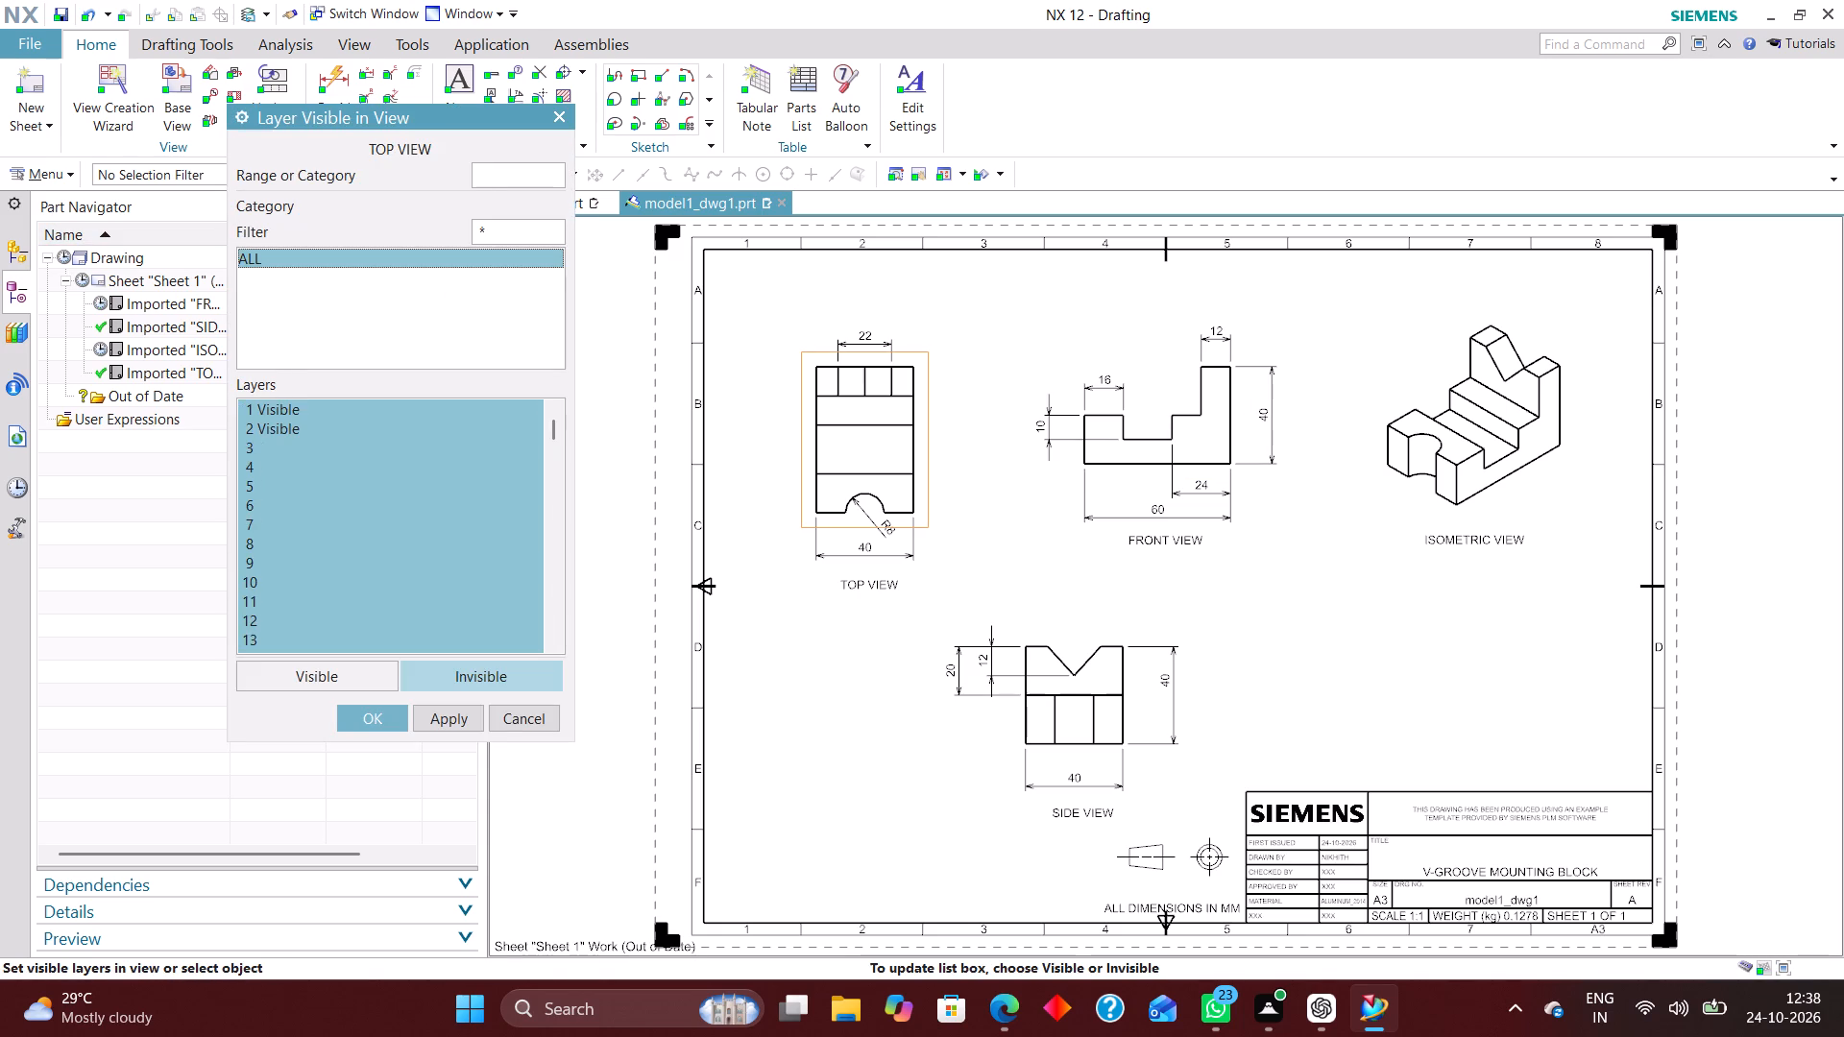
left_click(525, 678)
left_click(522, 170)
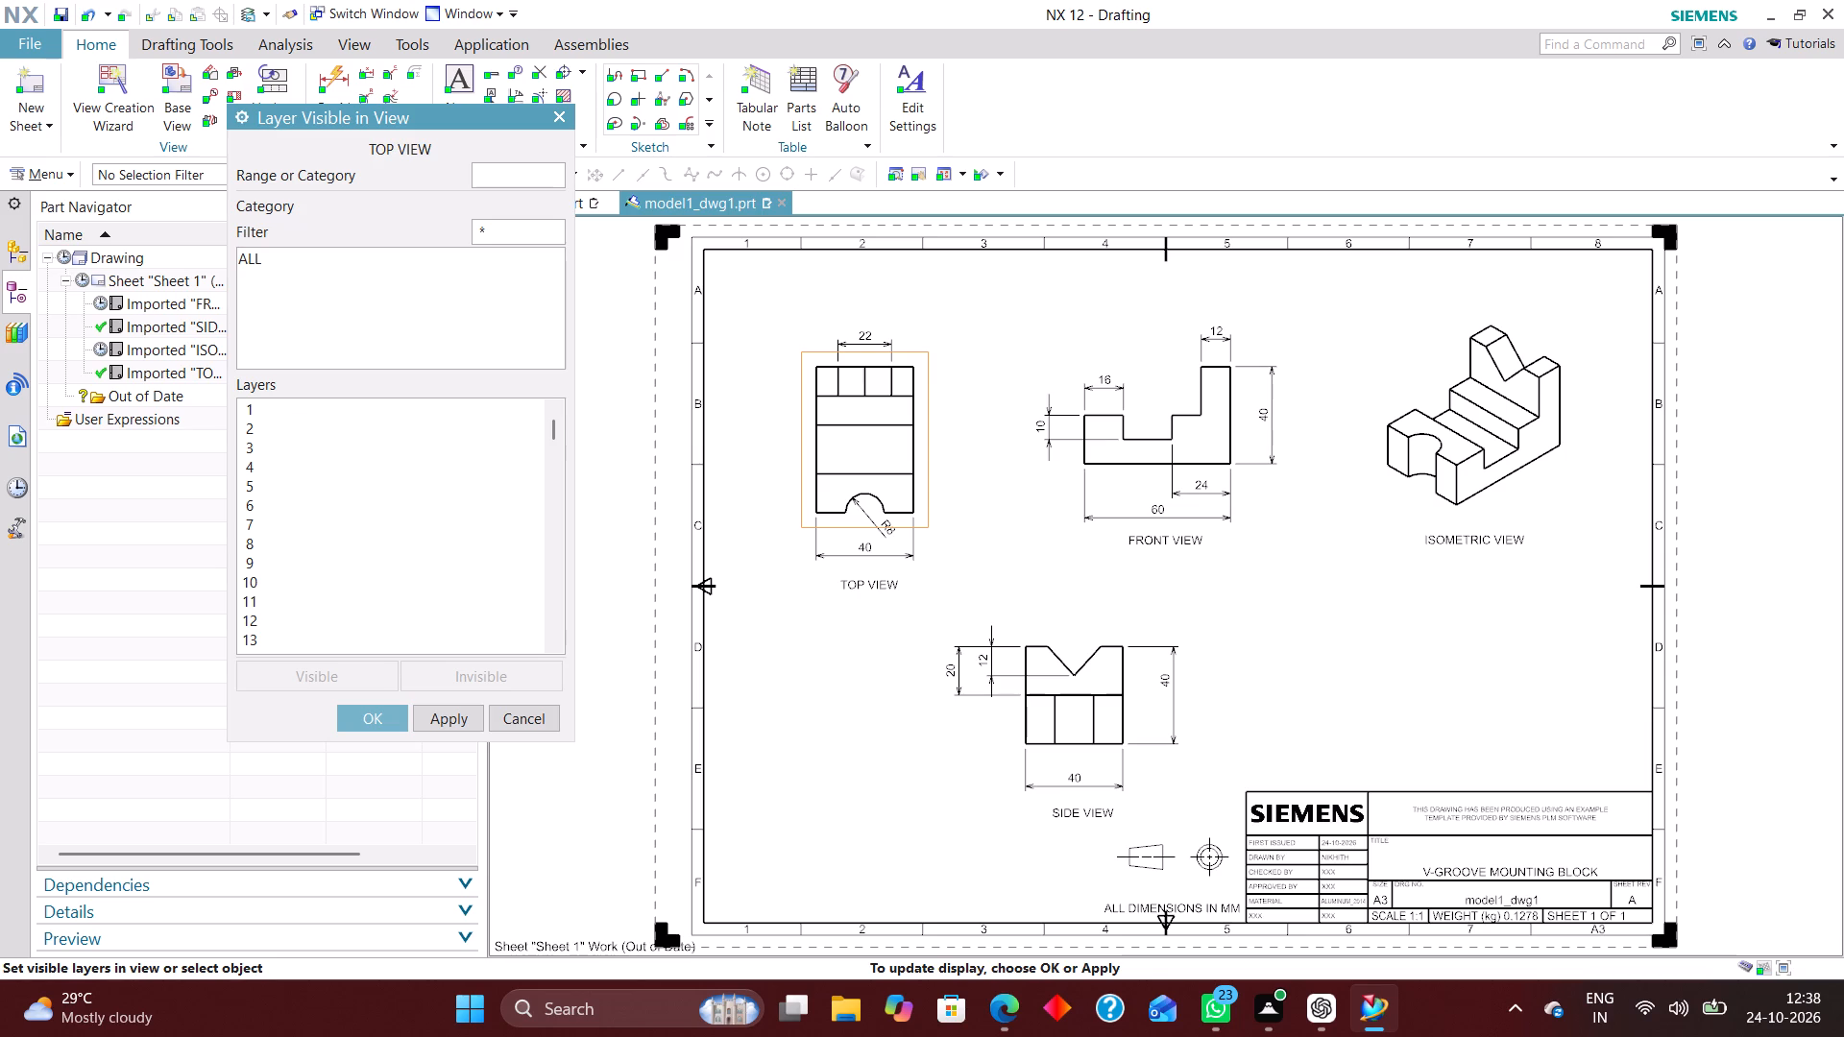
key("2")
key("Return")
type("223")
key("Return")
type("224")
key("Return")
type("225")
key("Return")
type("226")
key("Return")
type("256")
key("Return")
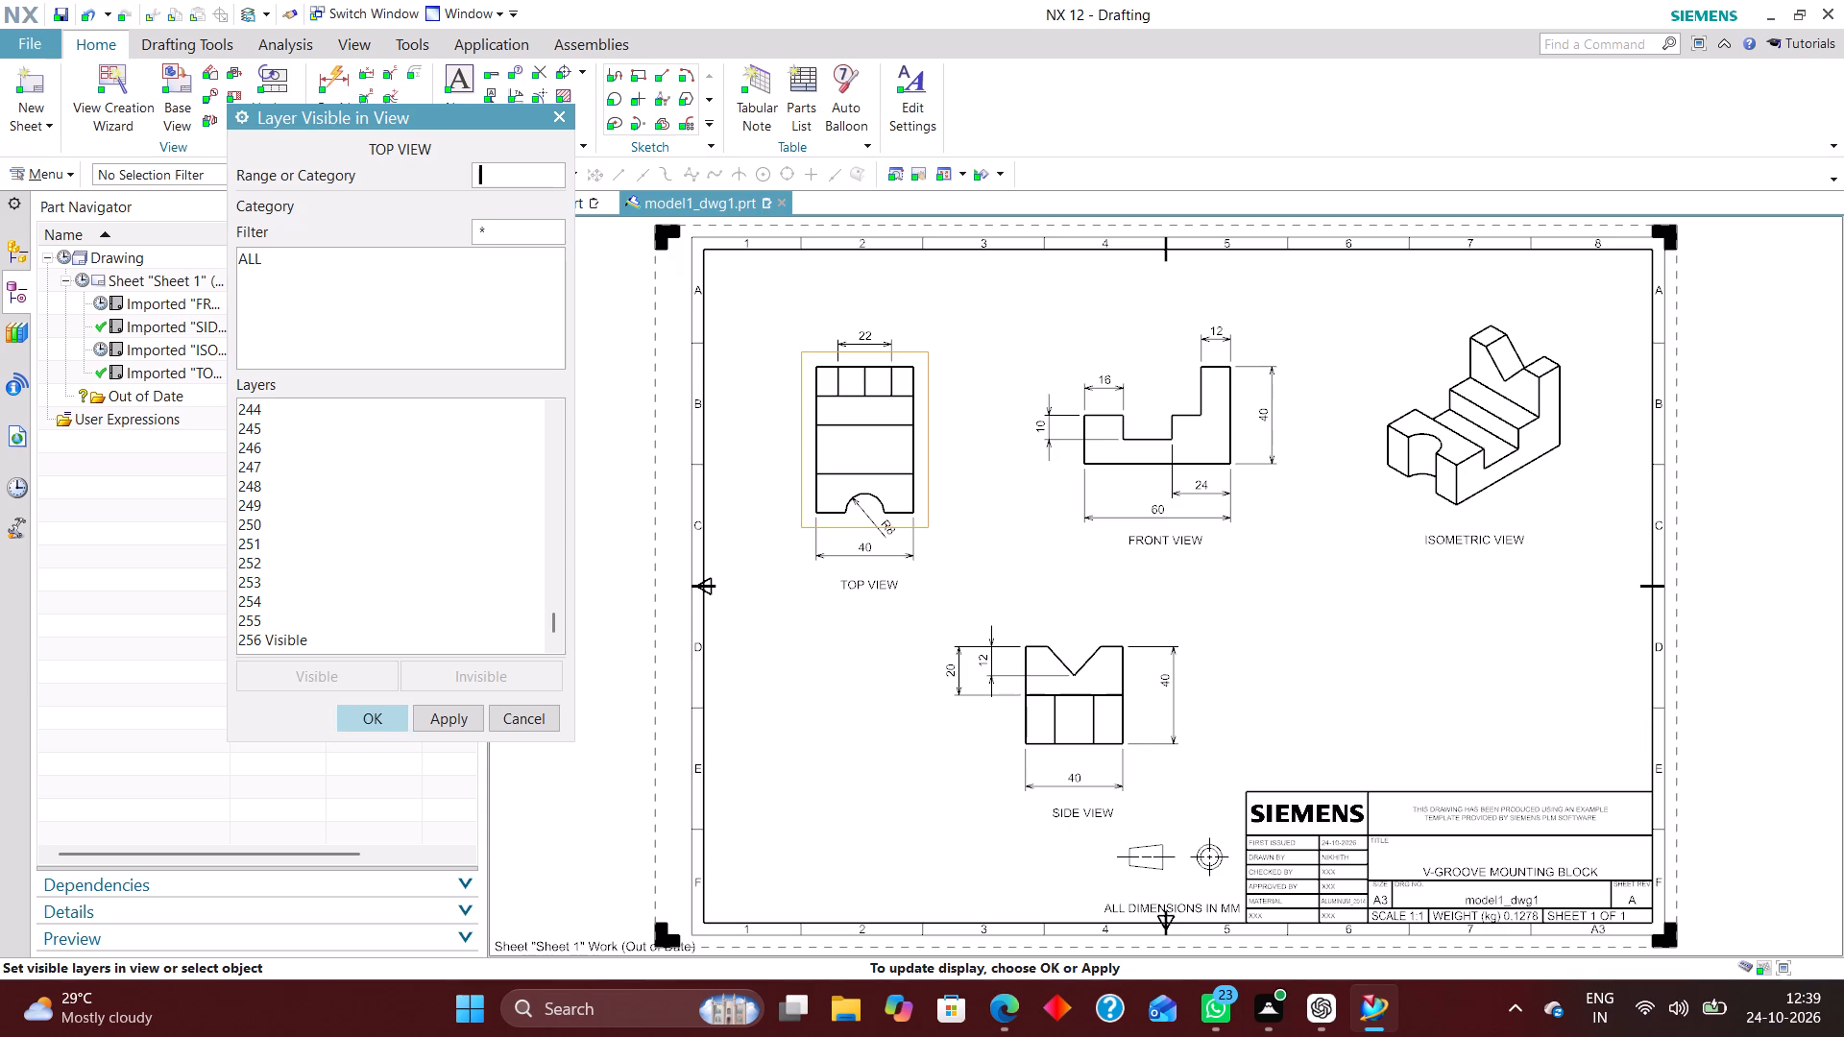
left_click(371, 726)
In SIDE VIEW, hide all layers and make only layers 2, 223, 224, 225, 226 and 256 visible.
left_click(332, 223)
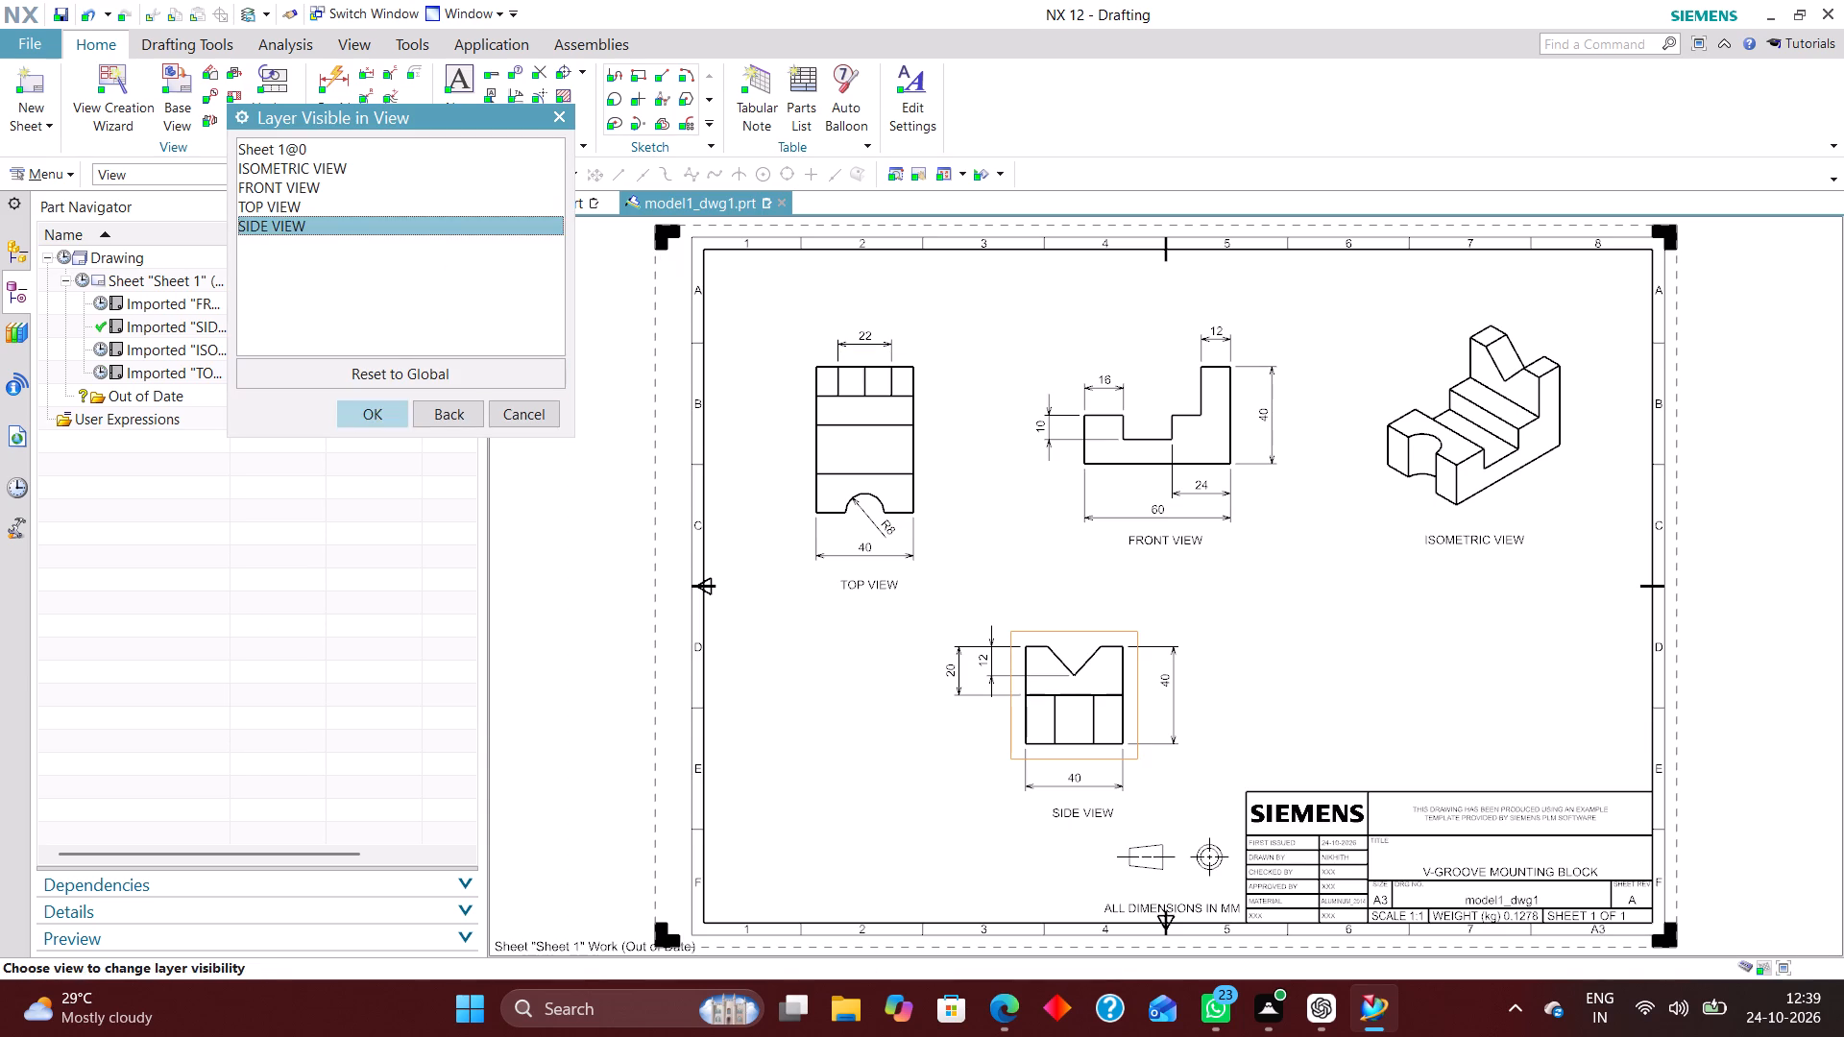
left_click(364, 410)
left_click(255, 265)
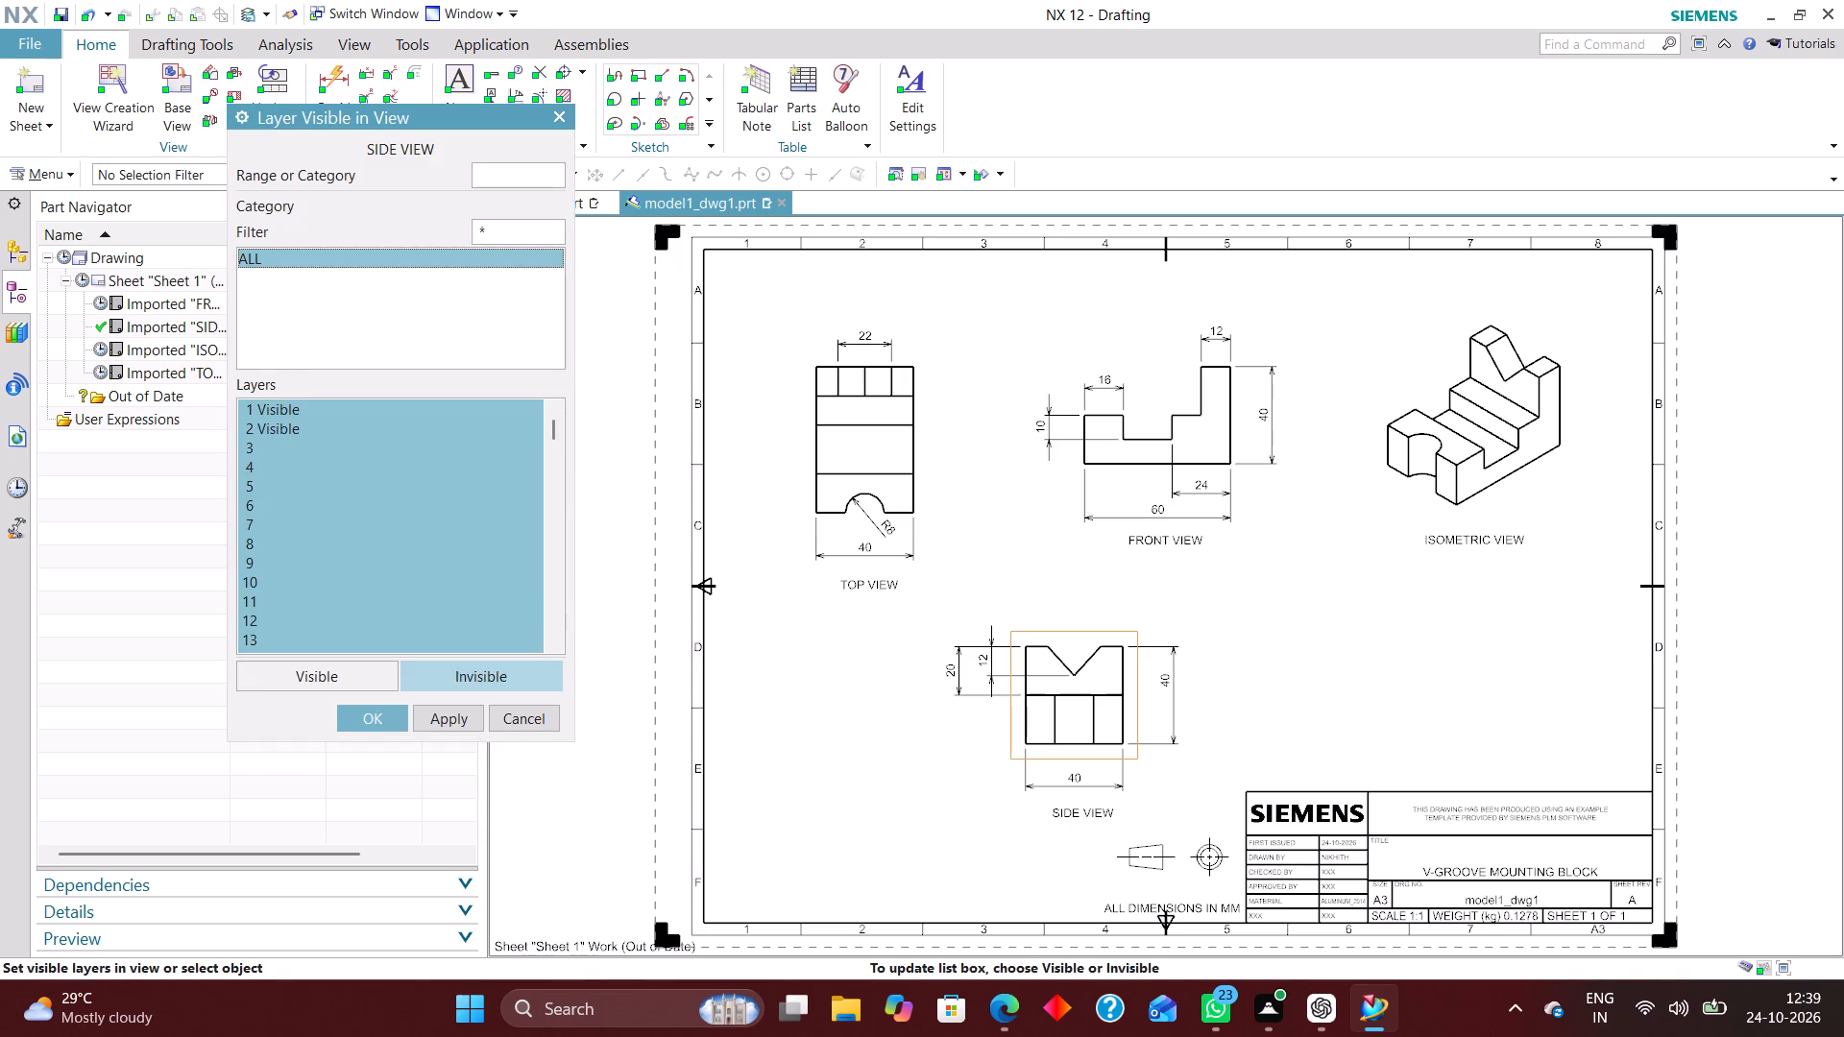
left_click(490, 672)
left_click(510, 182)
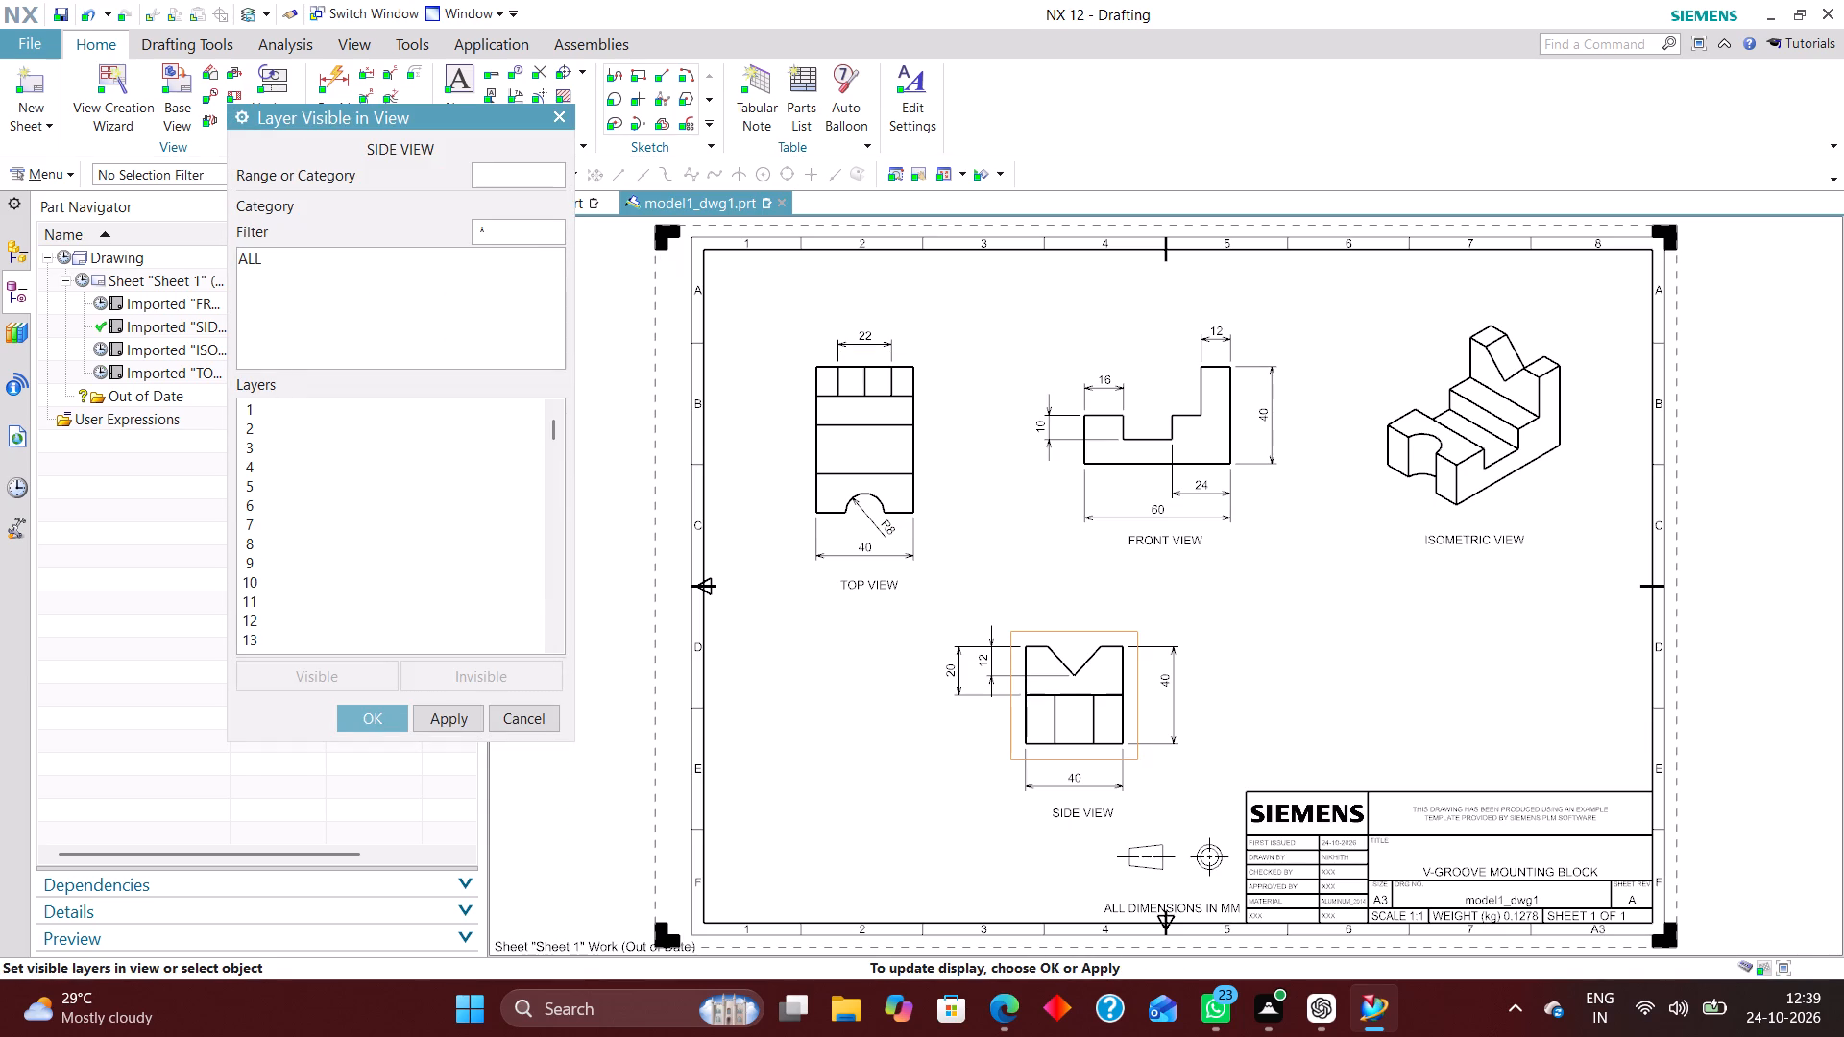
key("2")
key("Return")
type("223")
key("Return")
type("224")
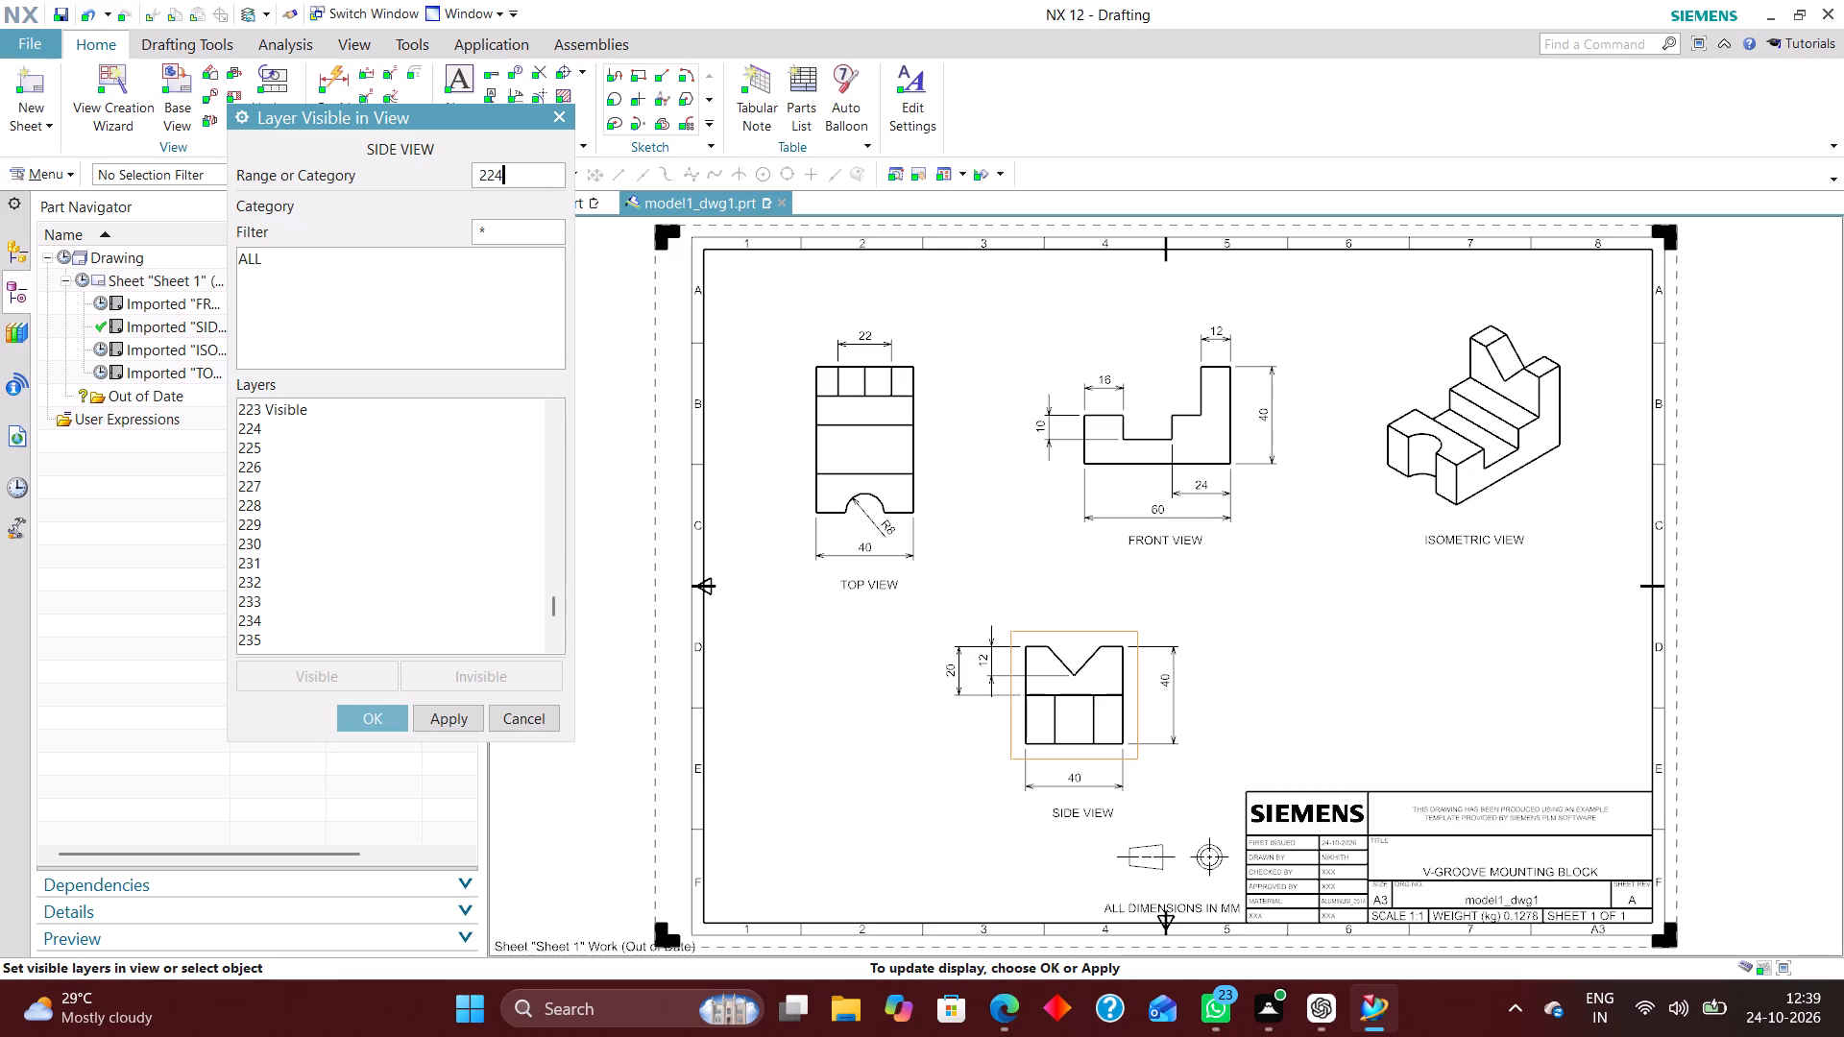
key("Return")
type("225")
key("Return")
type("226")
key("Return")
type("256")
key("Return")
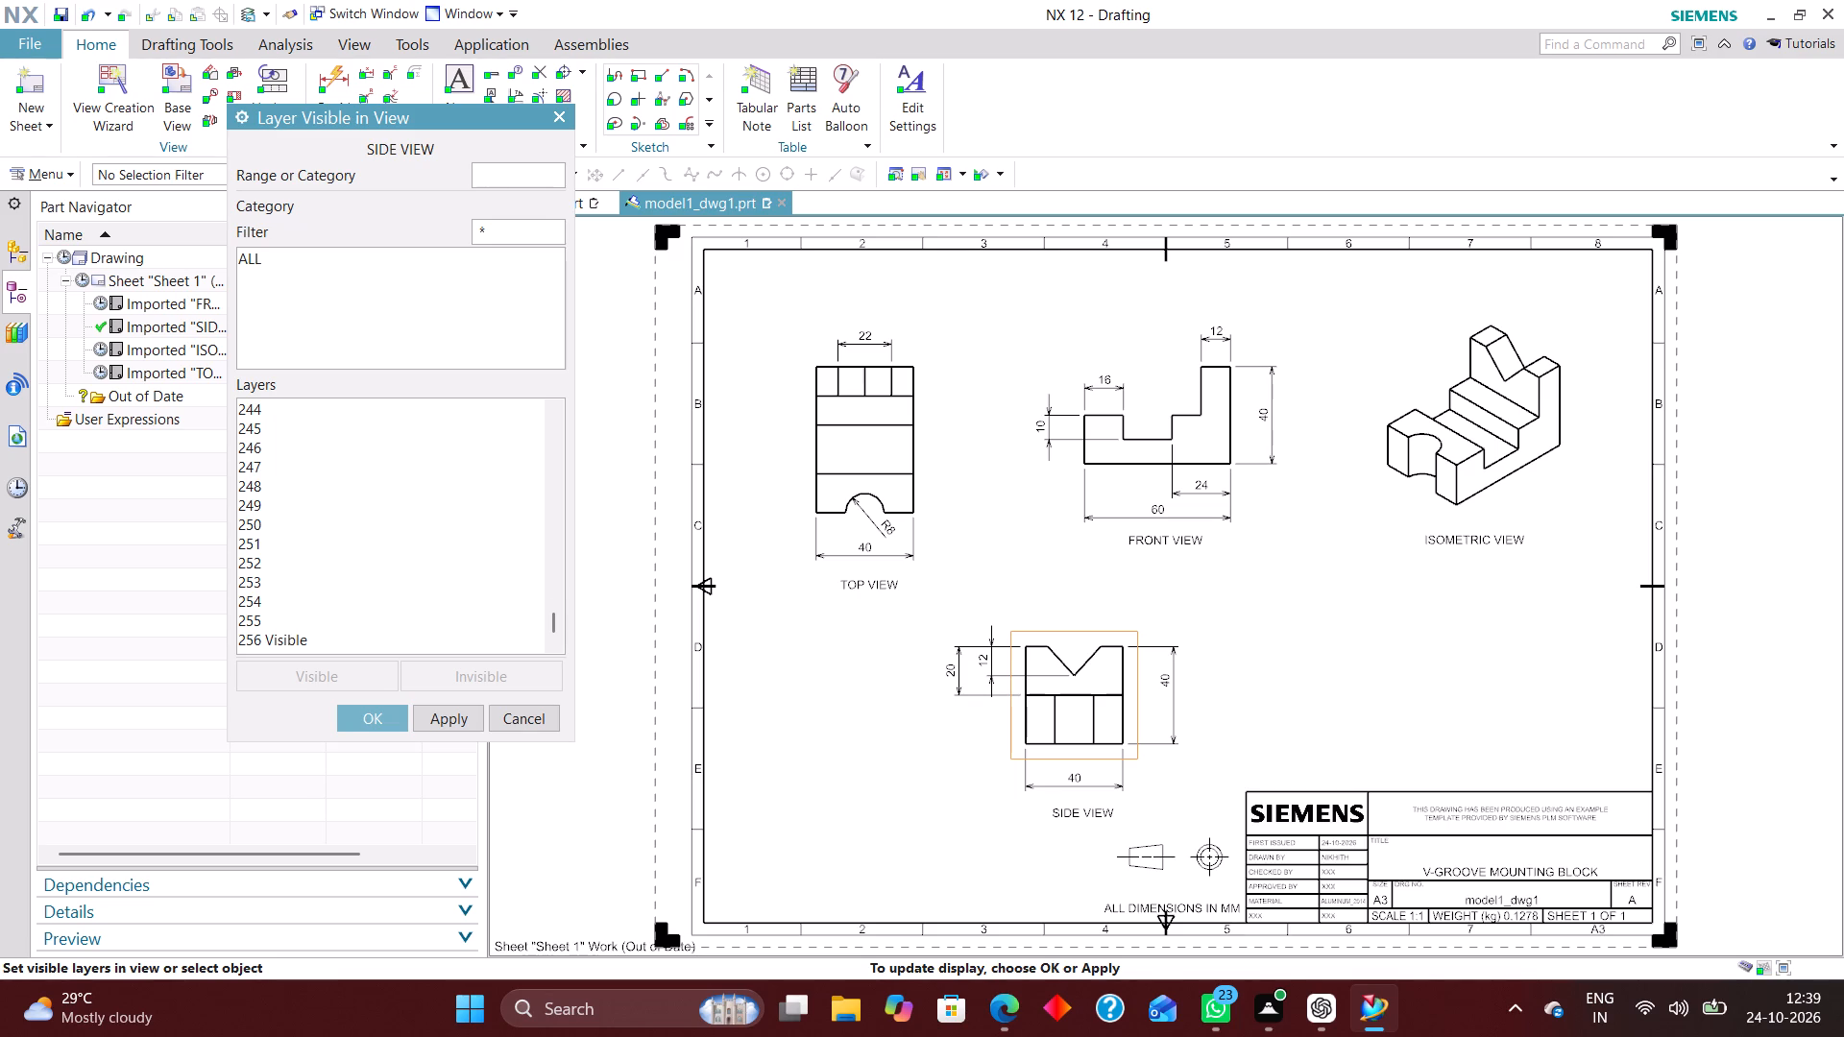
left_click(378, 711)
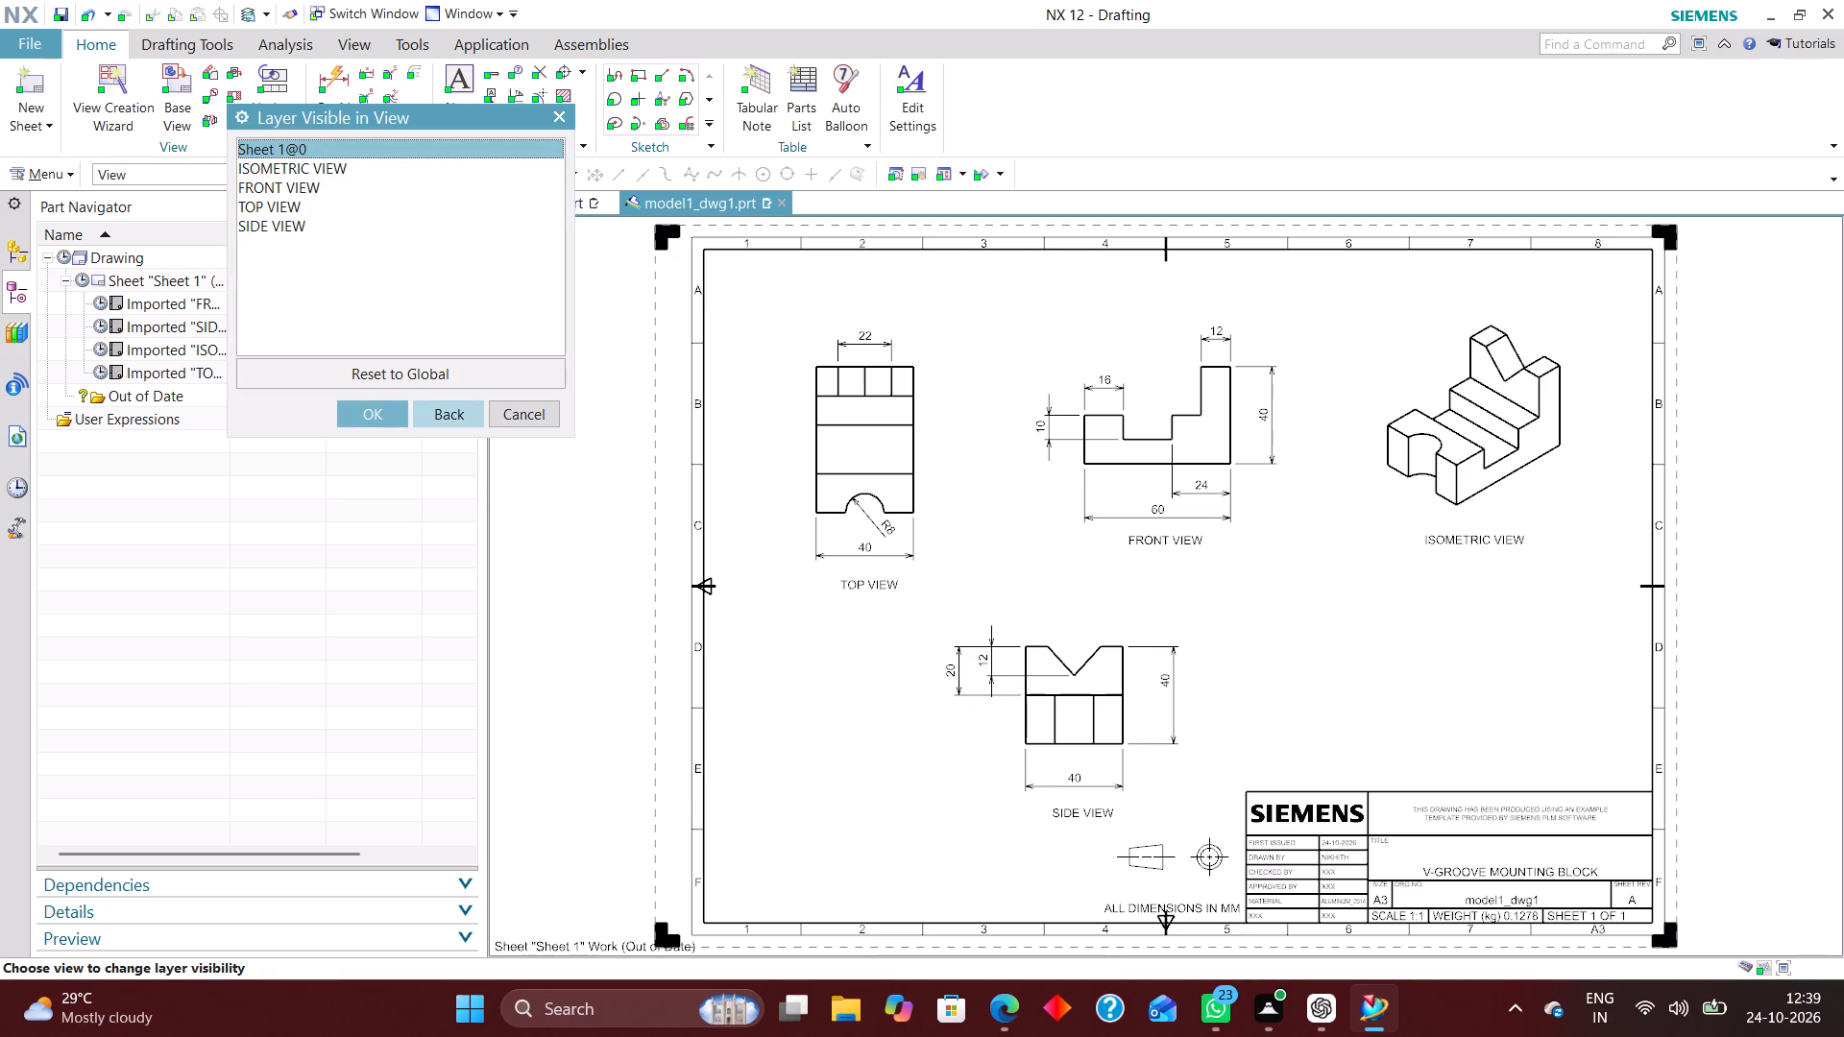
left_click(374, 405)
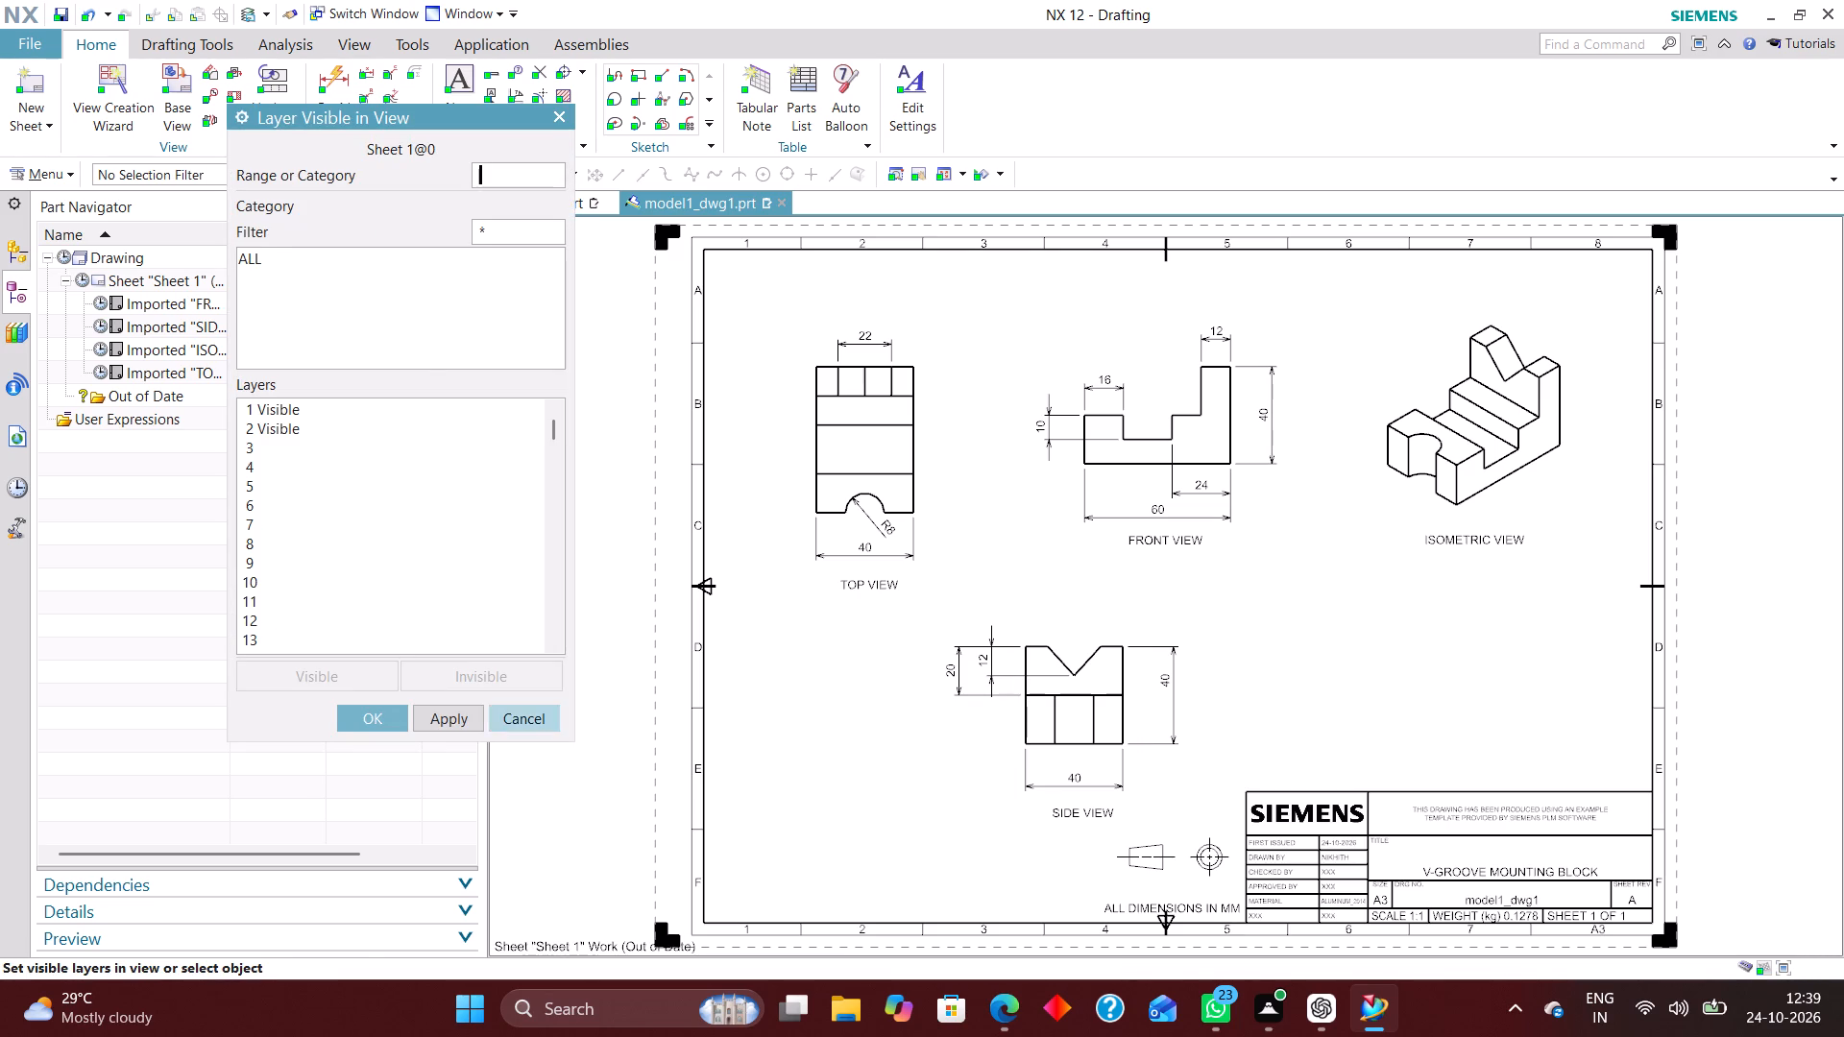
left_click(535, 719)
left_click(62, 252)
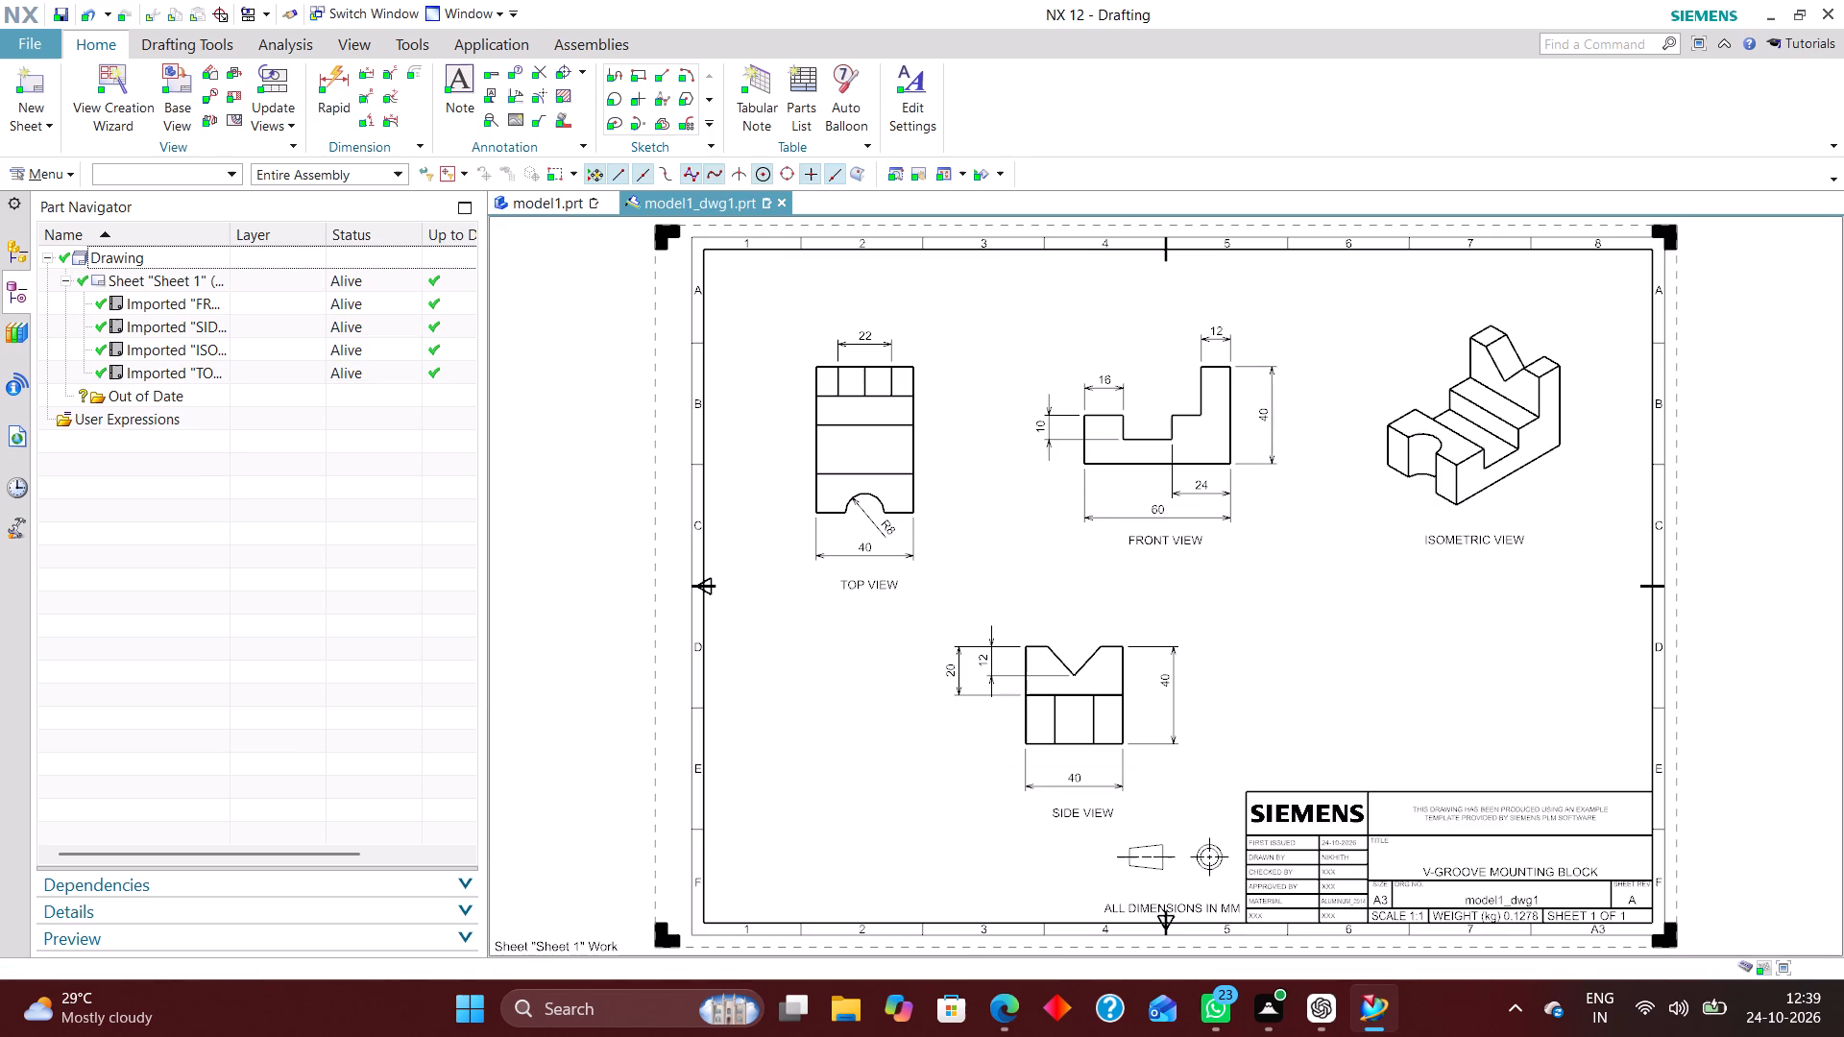
Filter the selection to dimensions, select every dimension on the sheet and assign them to layer 223.
left_click(193, 182)
left_click(171, 263)
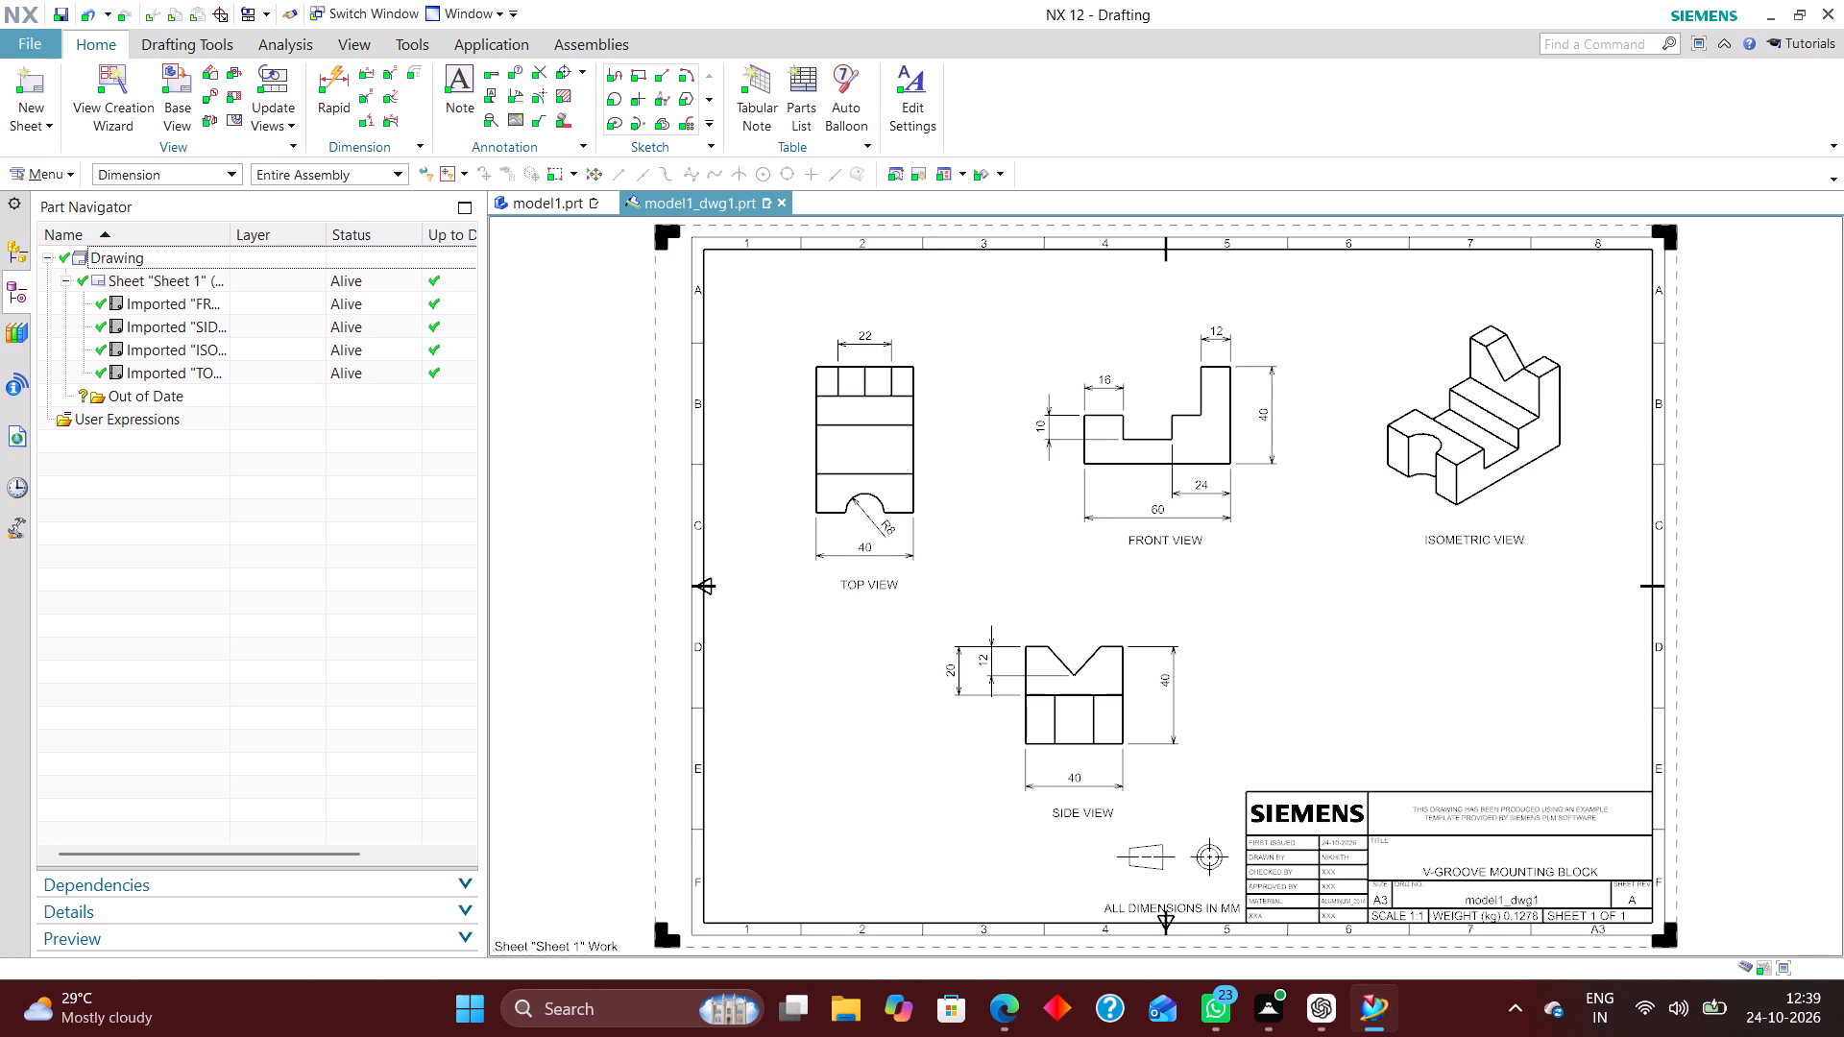
key("ctrl+a")
key("j")
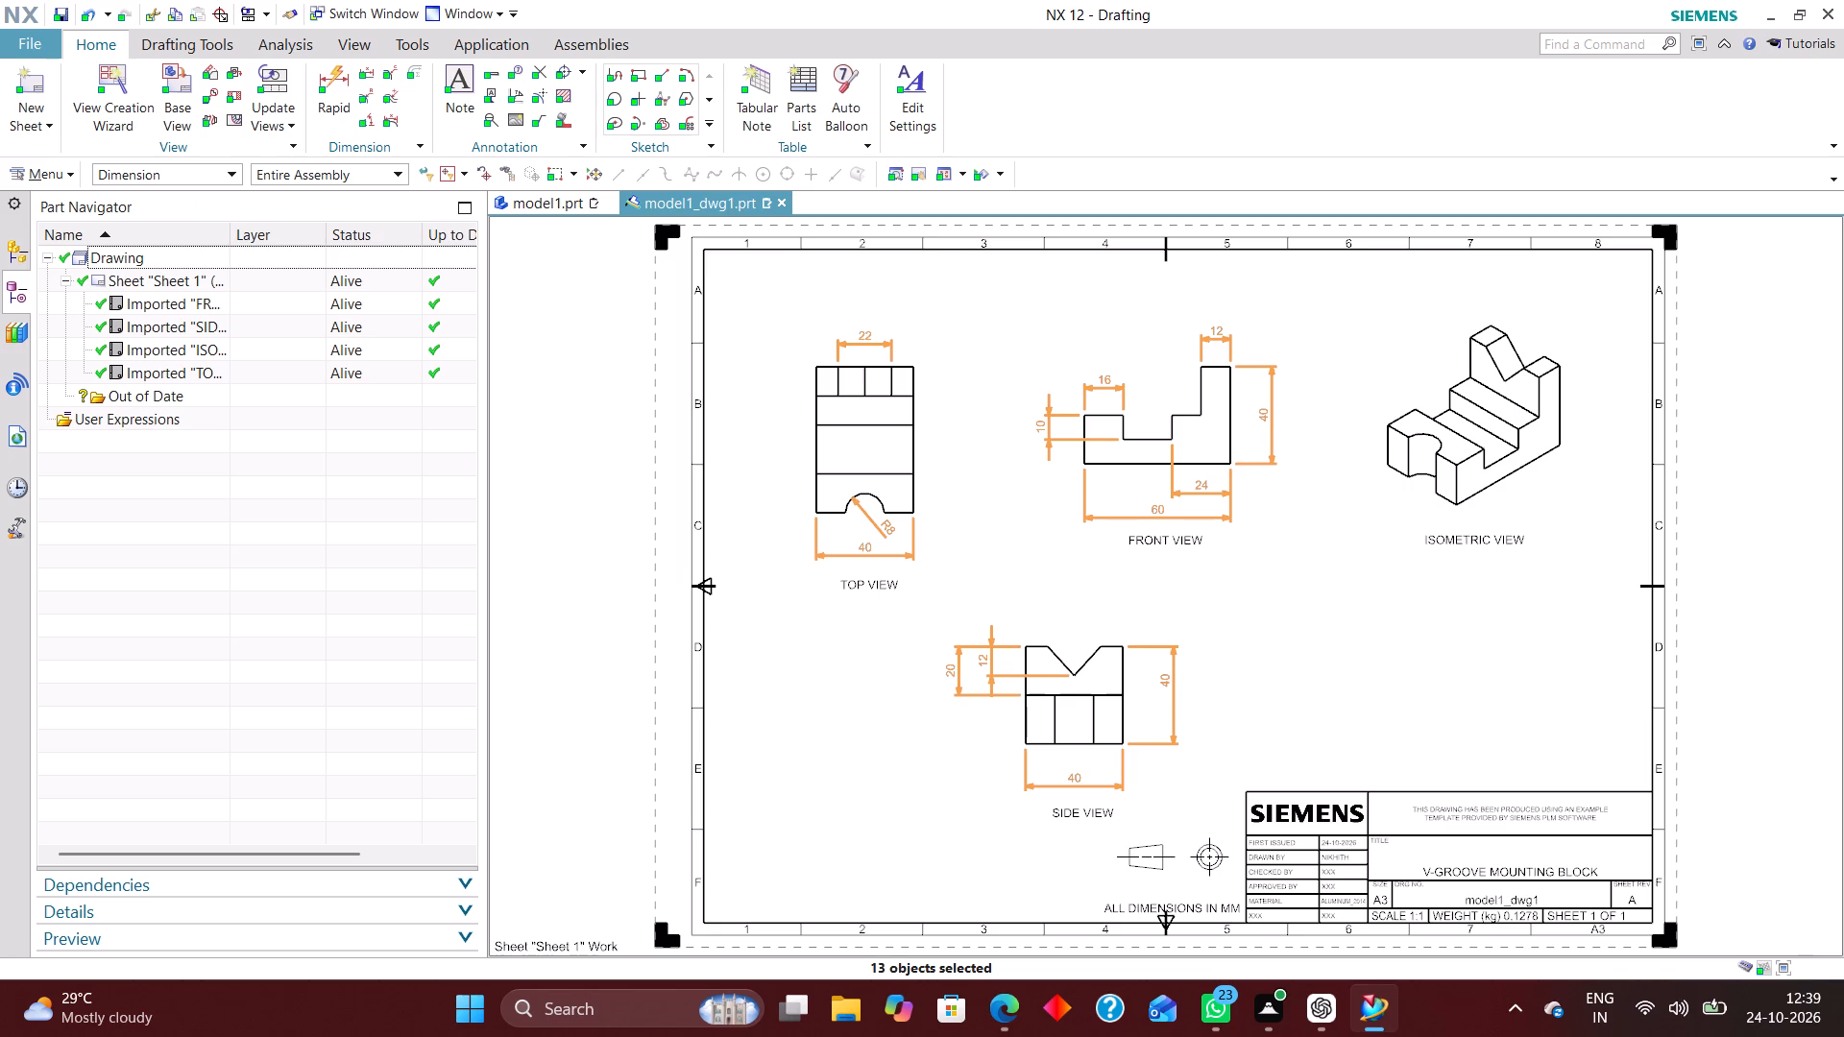
key("ctrl+j")
type("223")
key("Return")
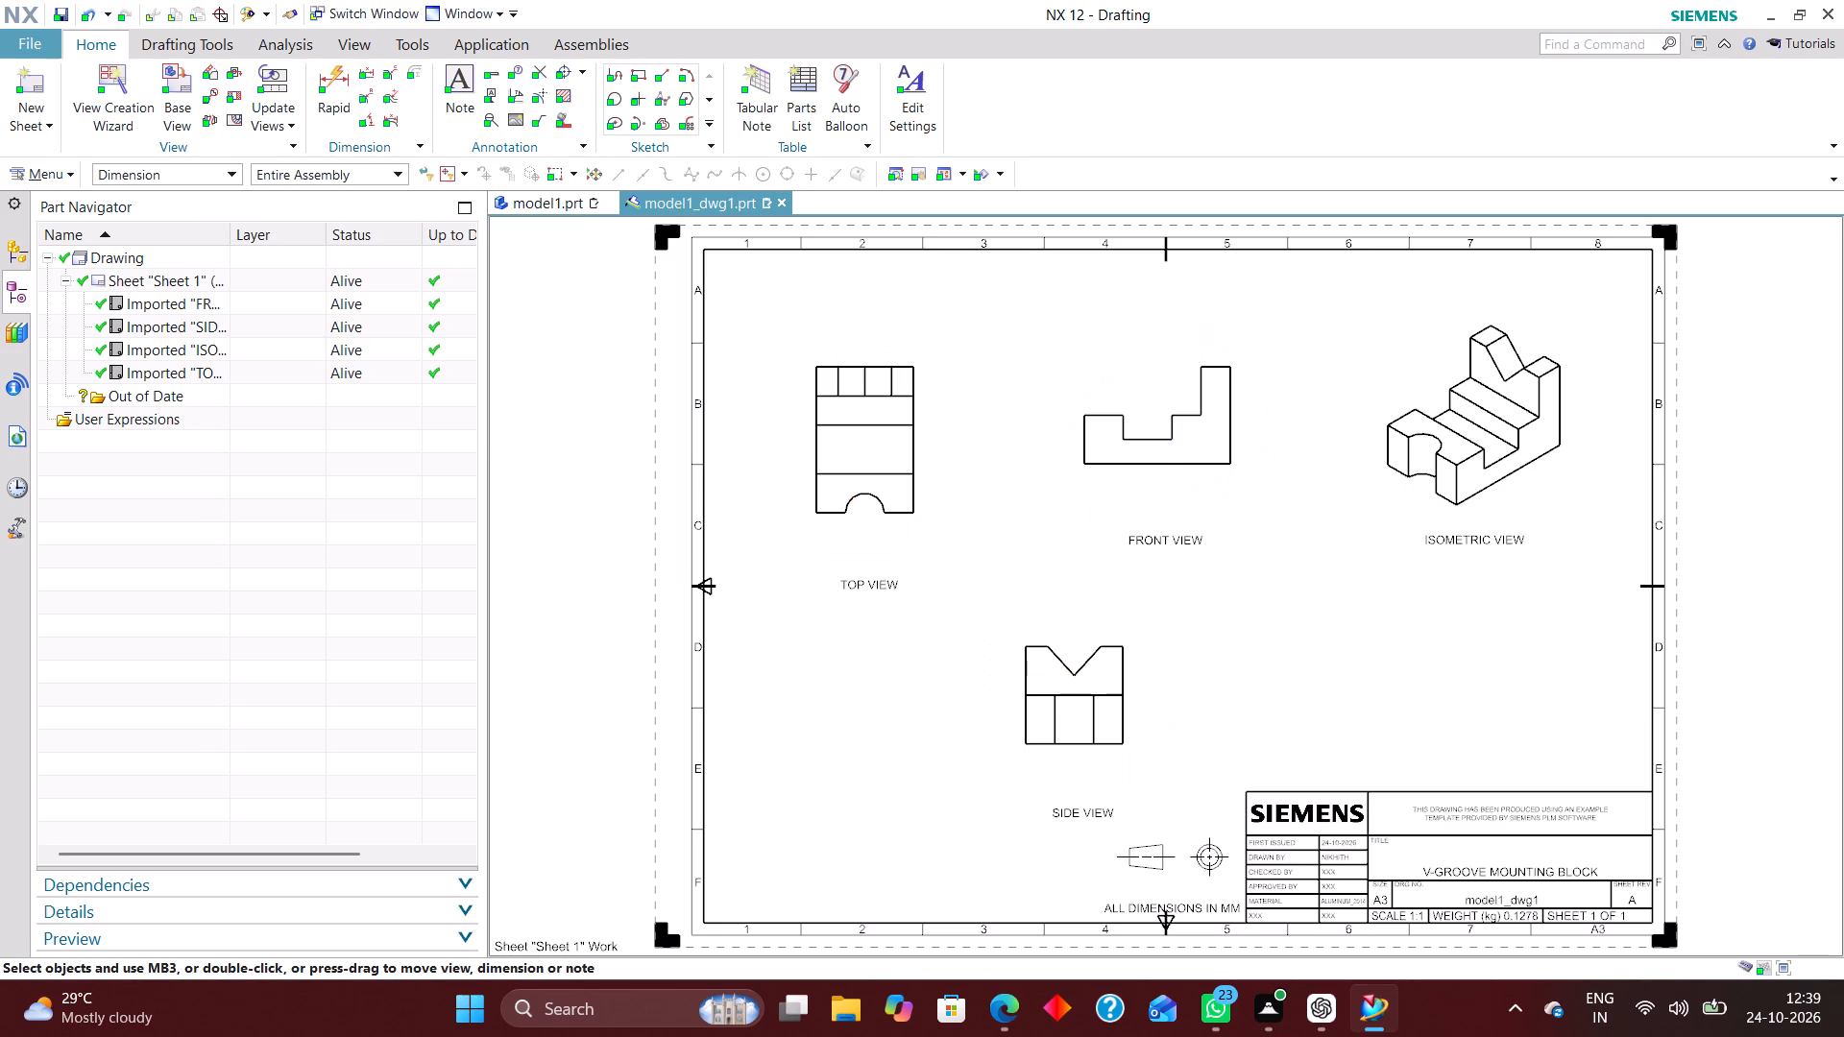
Filter the selection to notes, select all view labels and border zone notes, and assign them to layer 224.
left_click(199, 166)
left_click(134, 313)
key("ctrl+a")
key("ctrl+j")
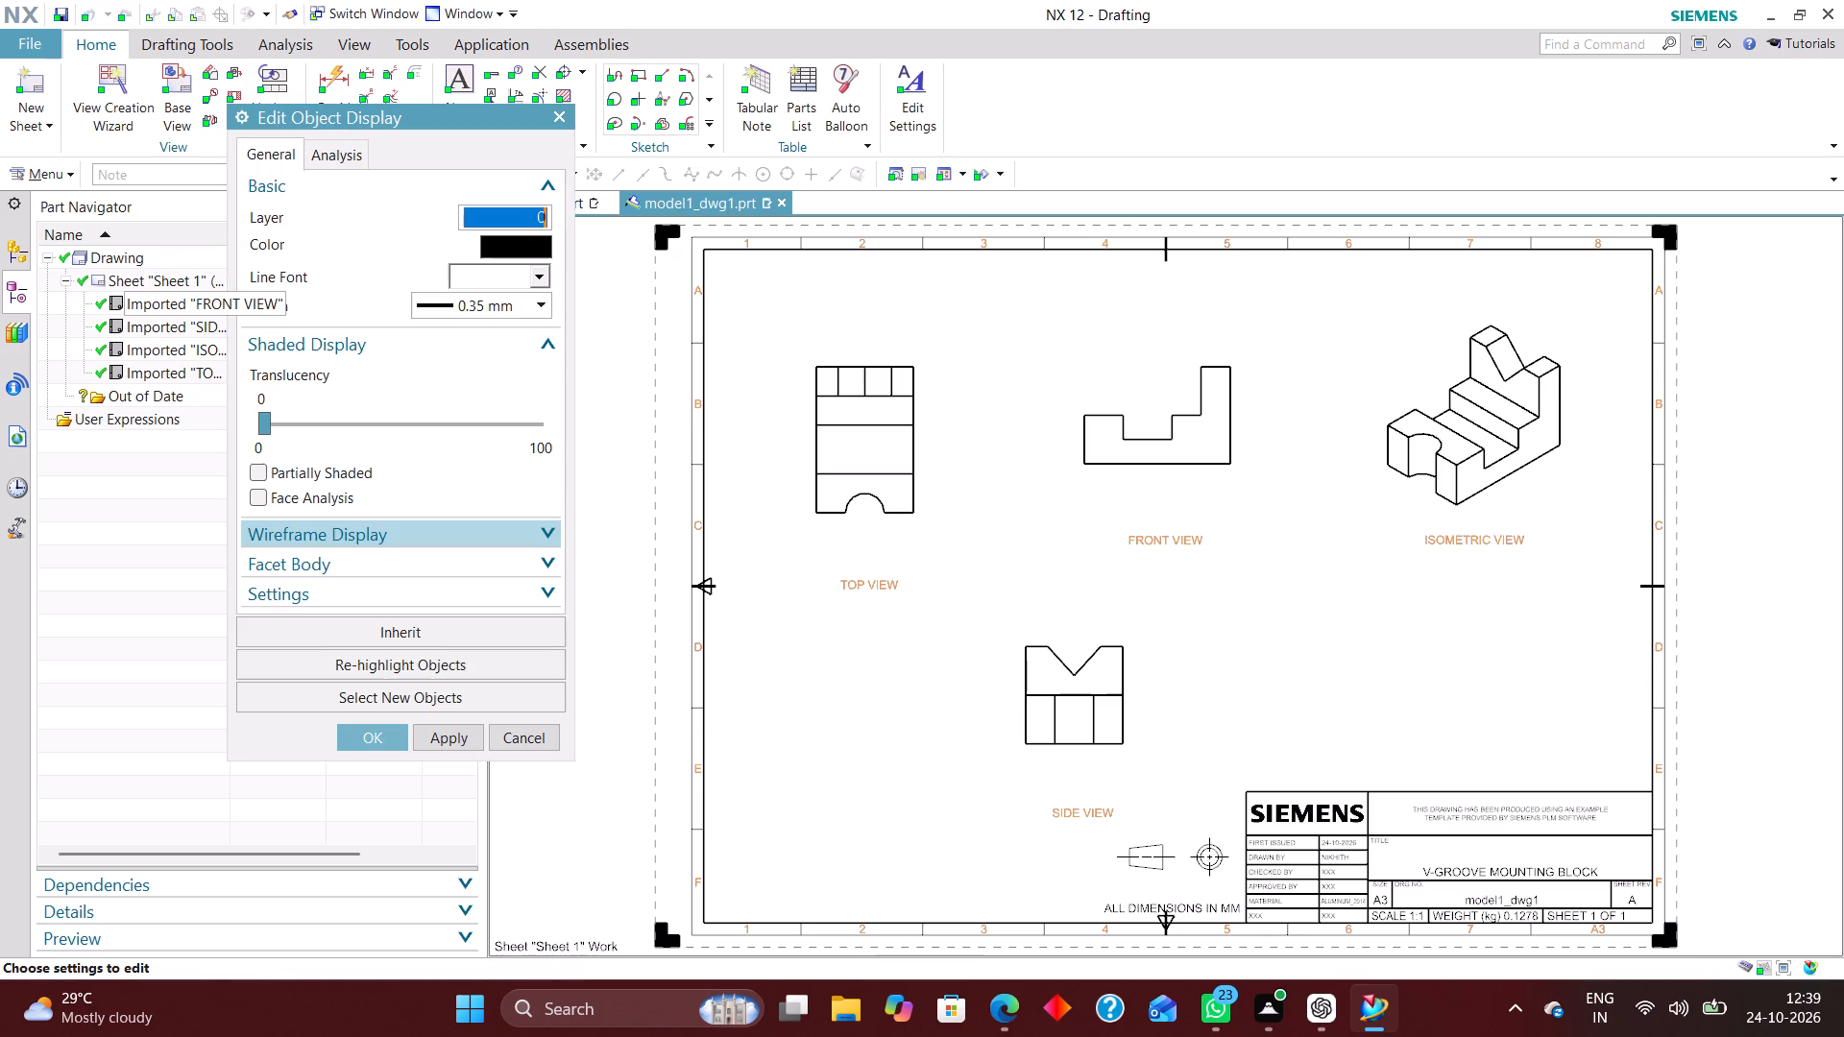
type("224")
key("Return")
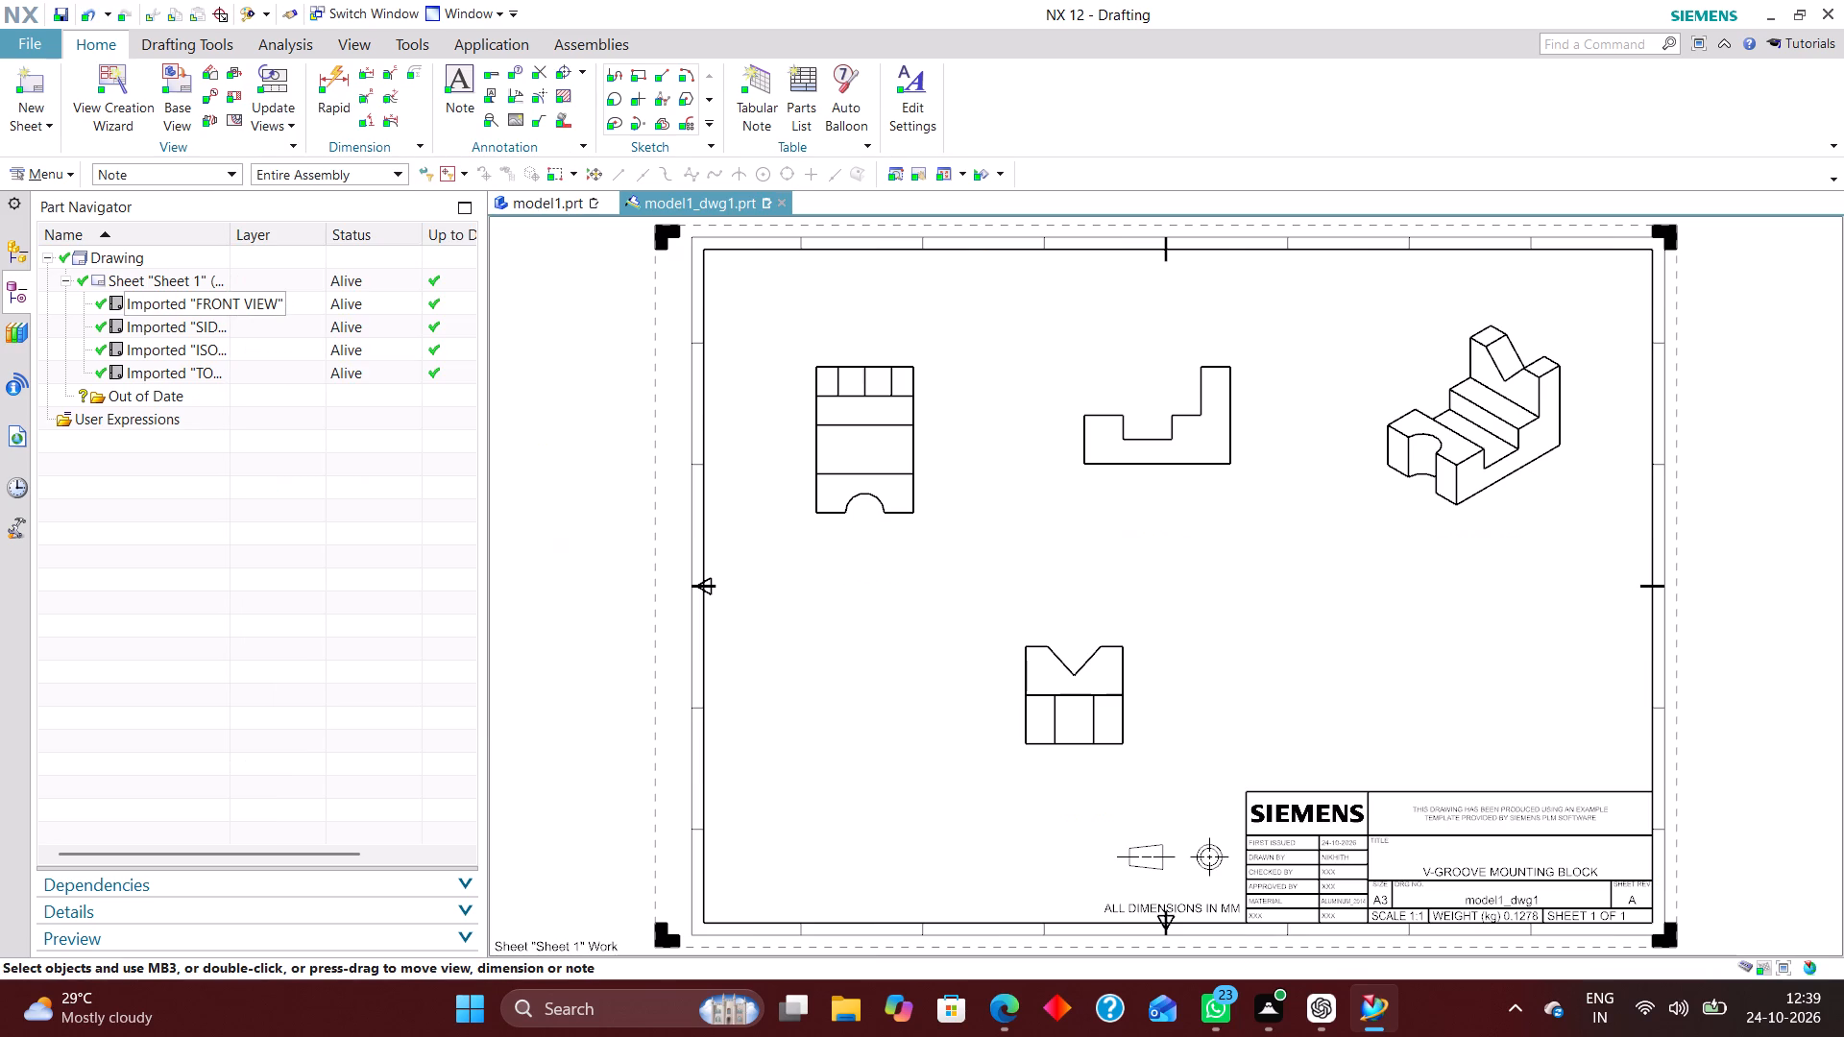
Filter the selection to symbols, select all the sheet's corner symbols and assign them to layer 225.
left_click(158, 175)
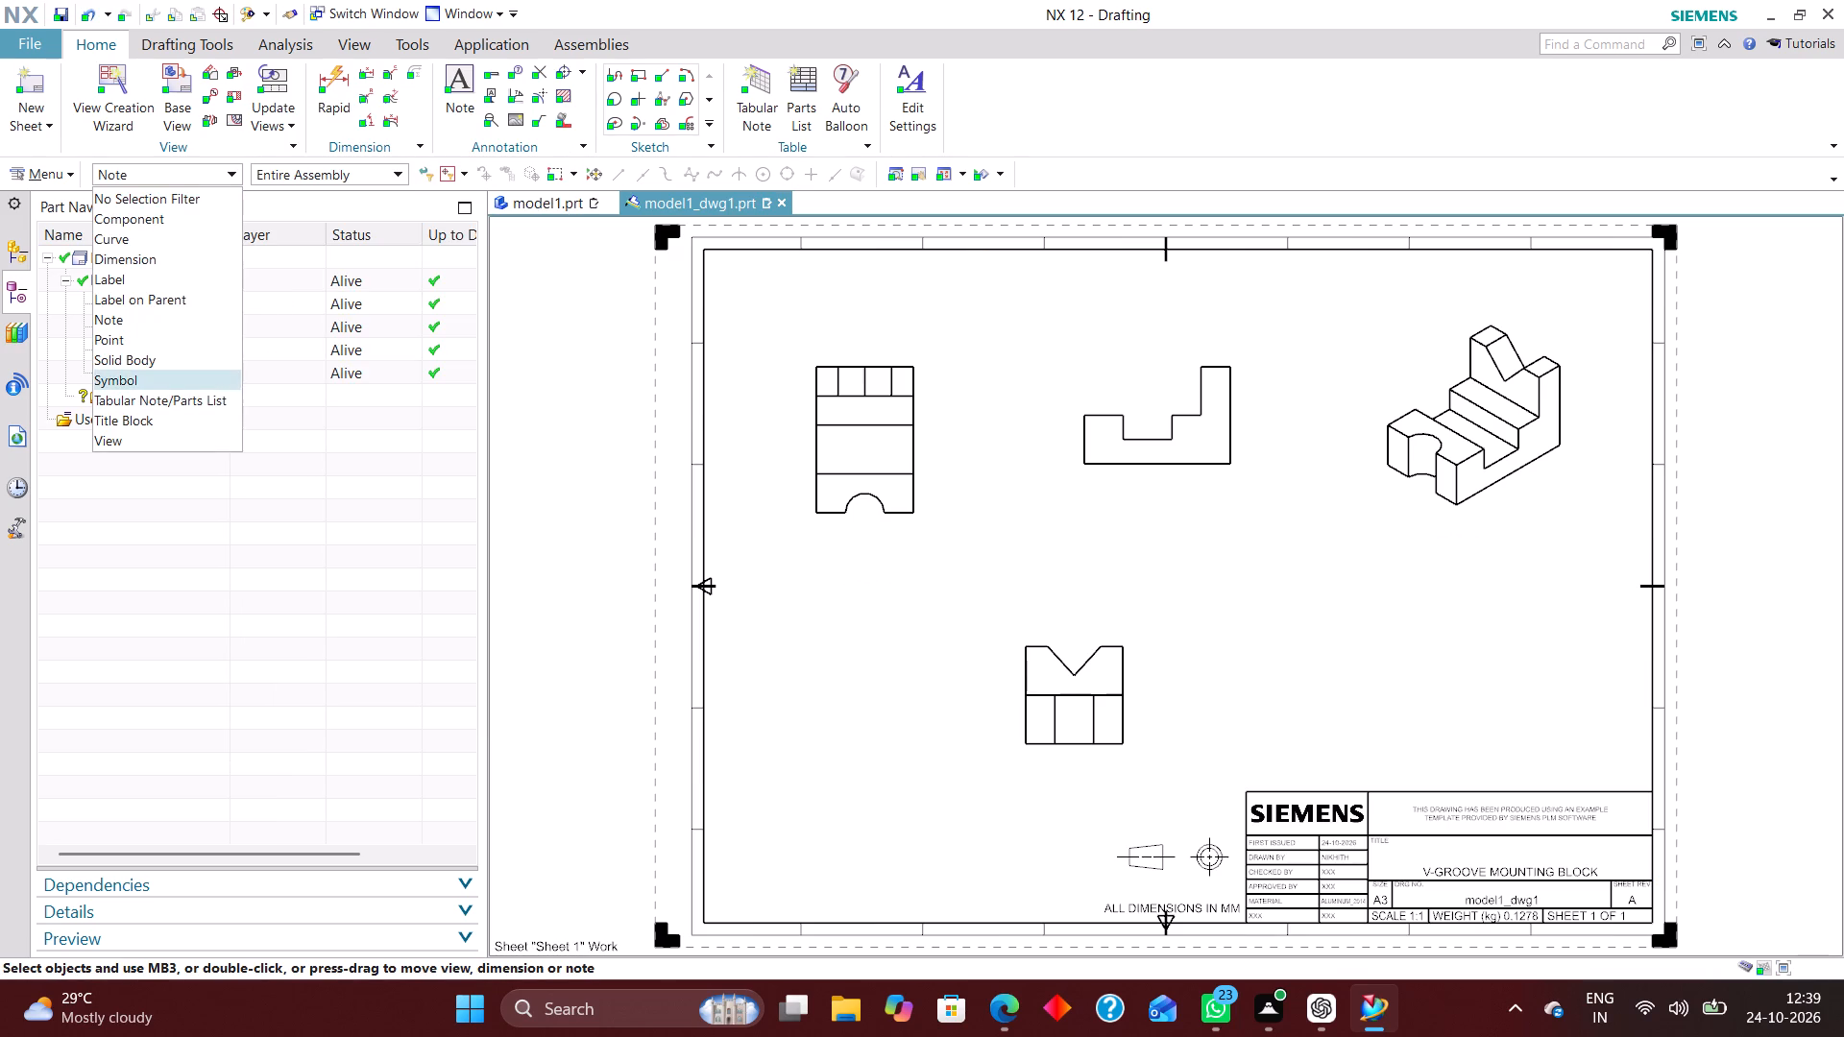
left_click(143, 381)
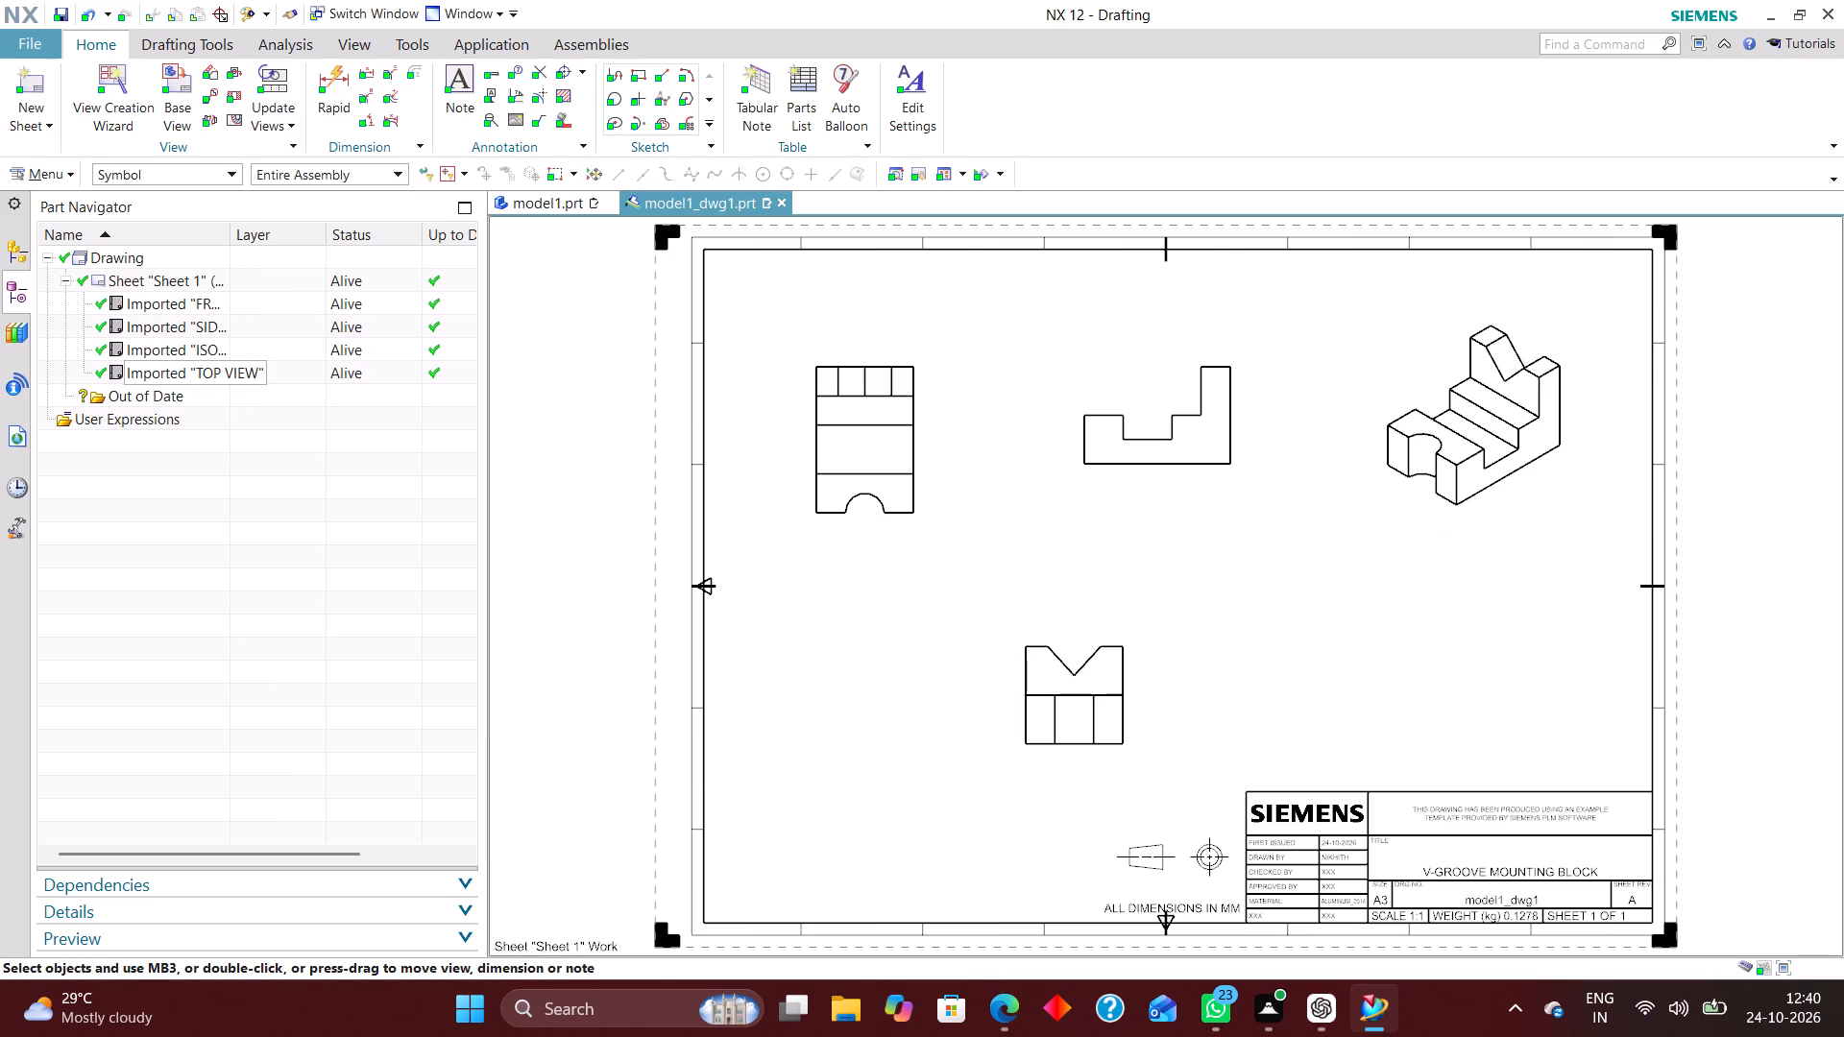
key("ctrl+a")
key("ctrl+j")
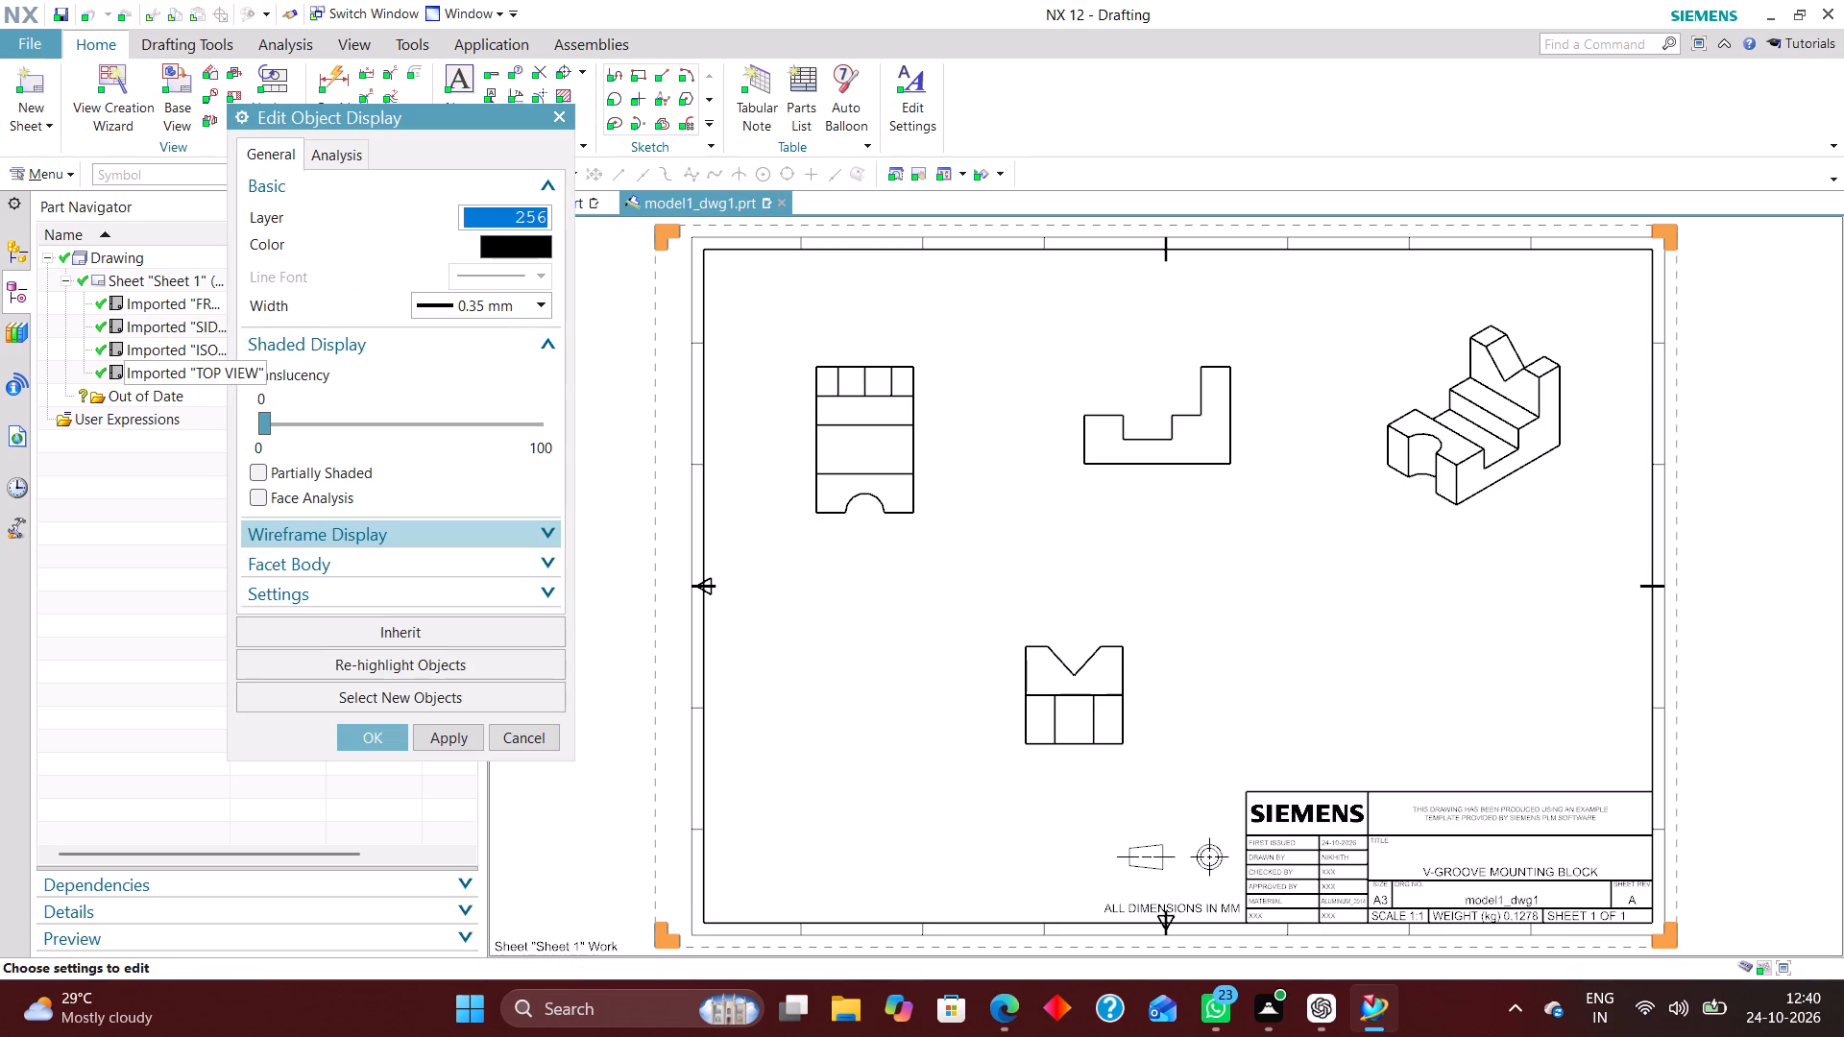
type("225")
key("Return")
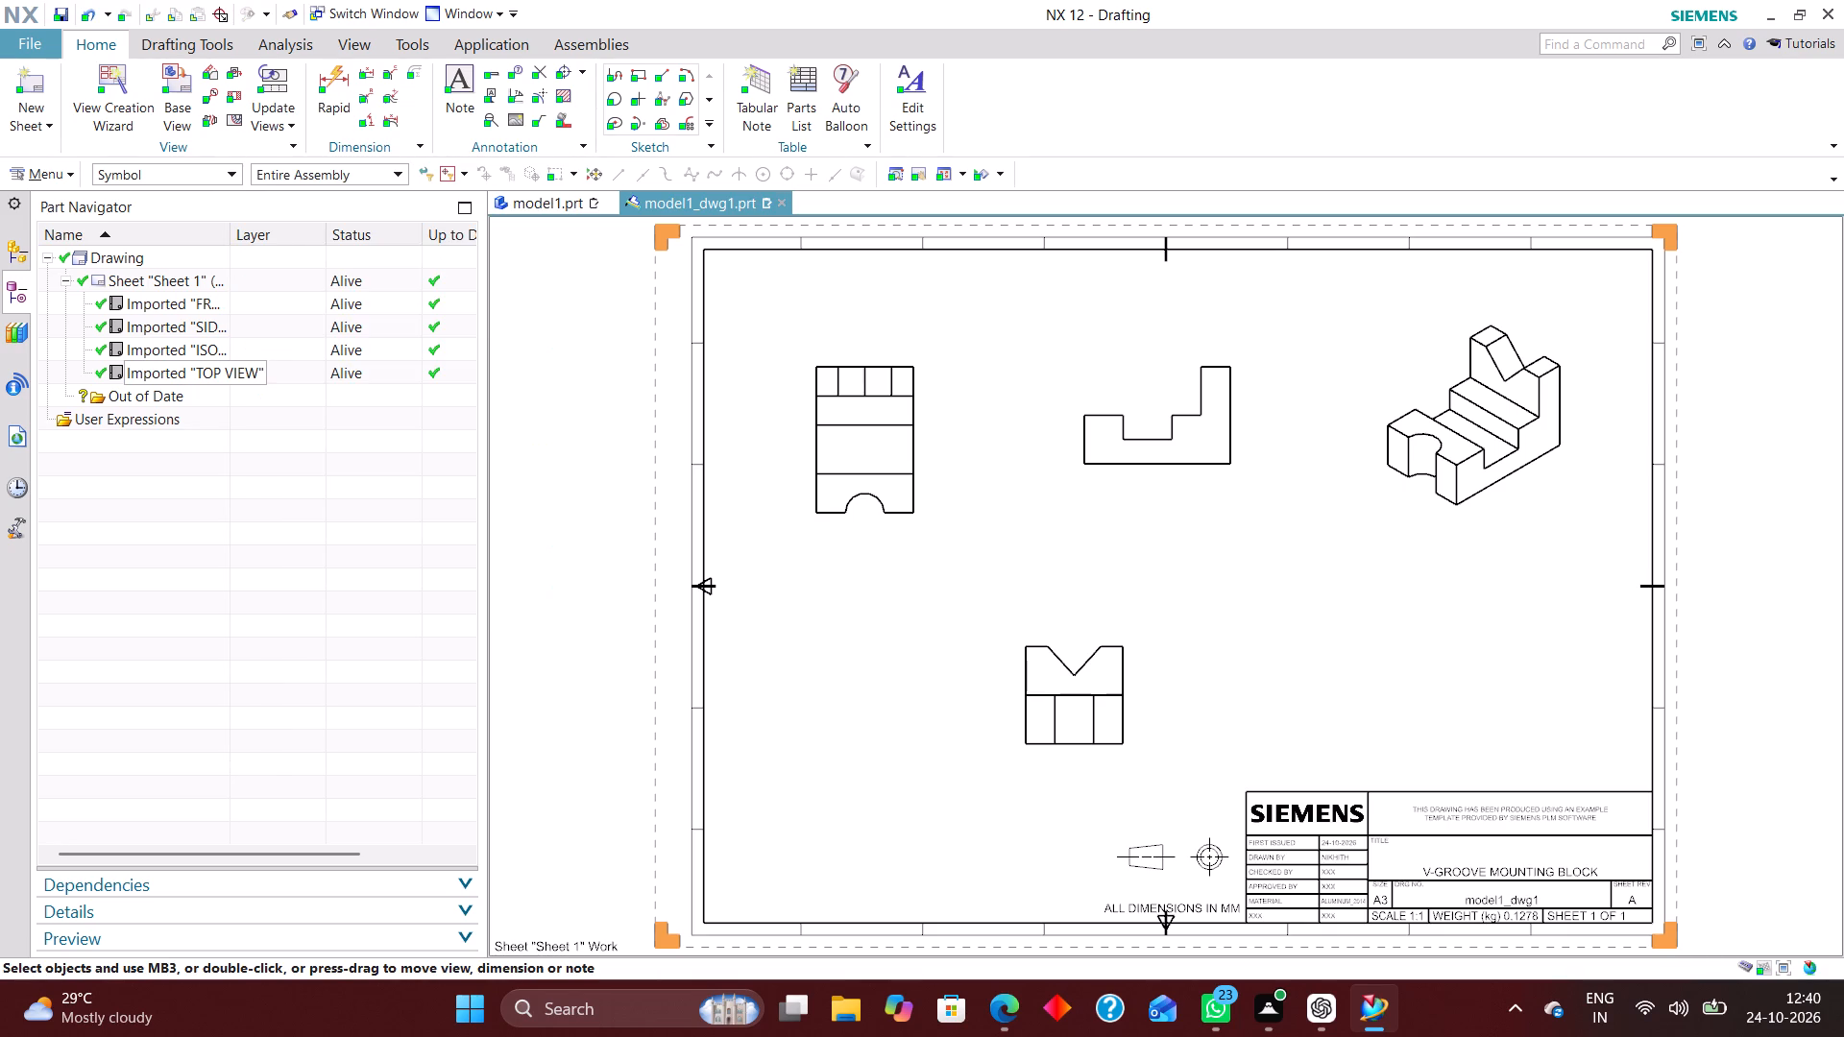
Filter the selection to the title block and apply Edit Object Display to it with layer 256 and 0.70 mm width.
left_click(189, 173)
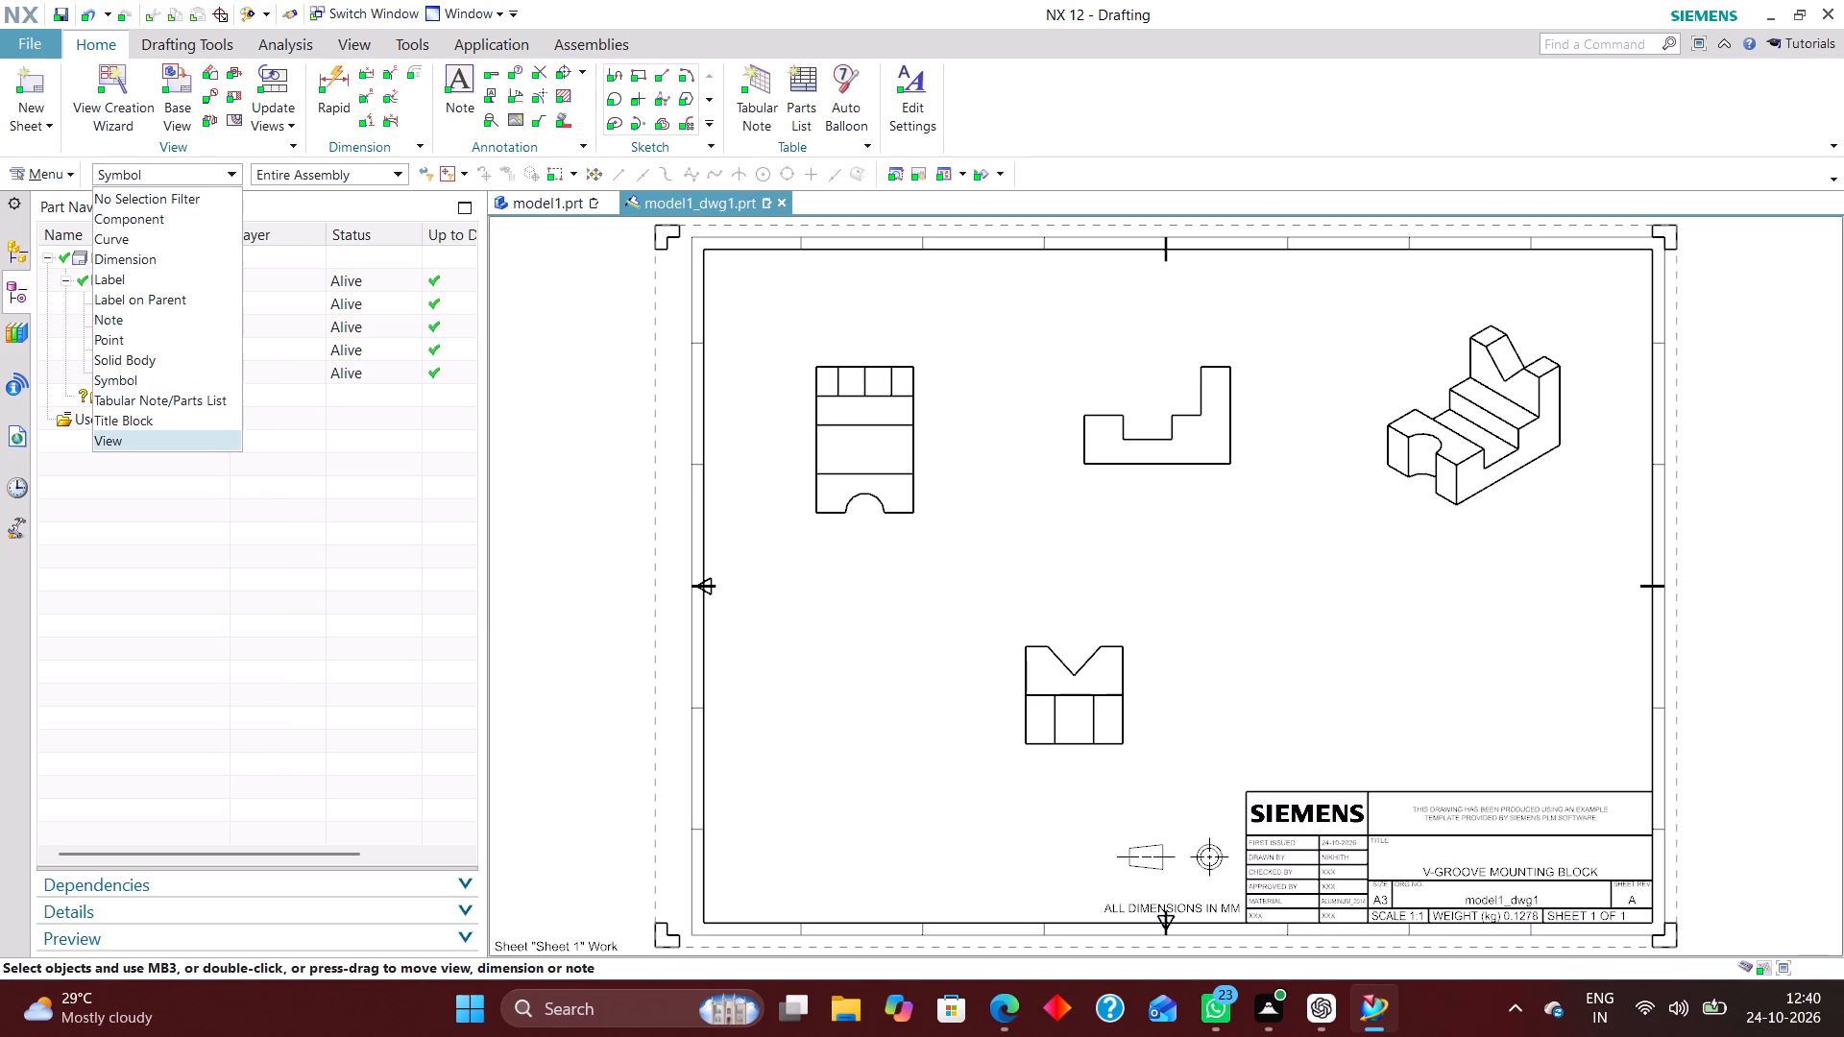
left_click(169, 423)
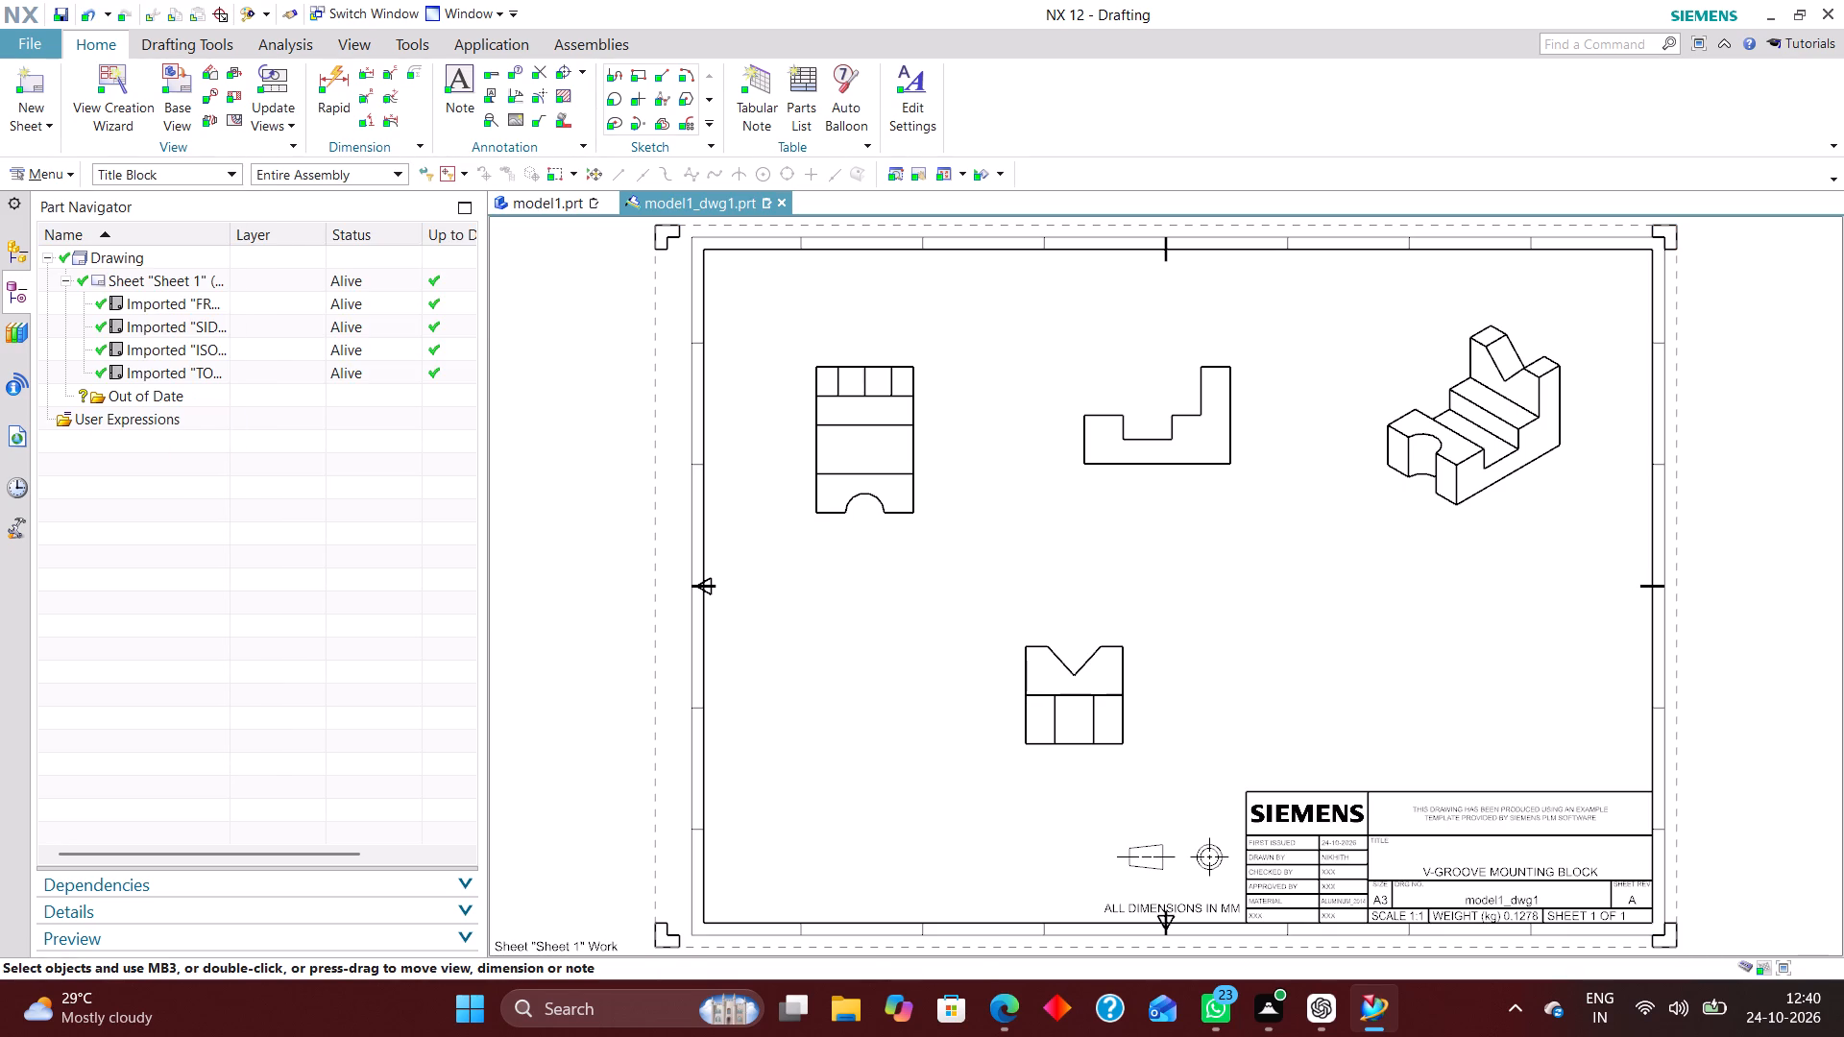
key("ctrl+a")
key("ctrl+l")
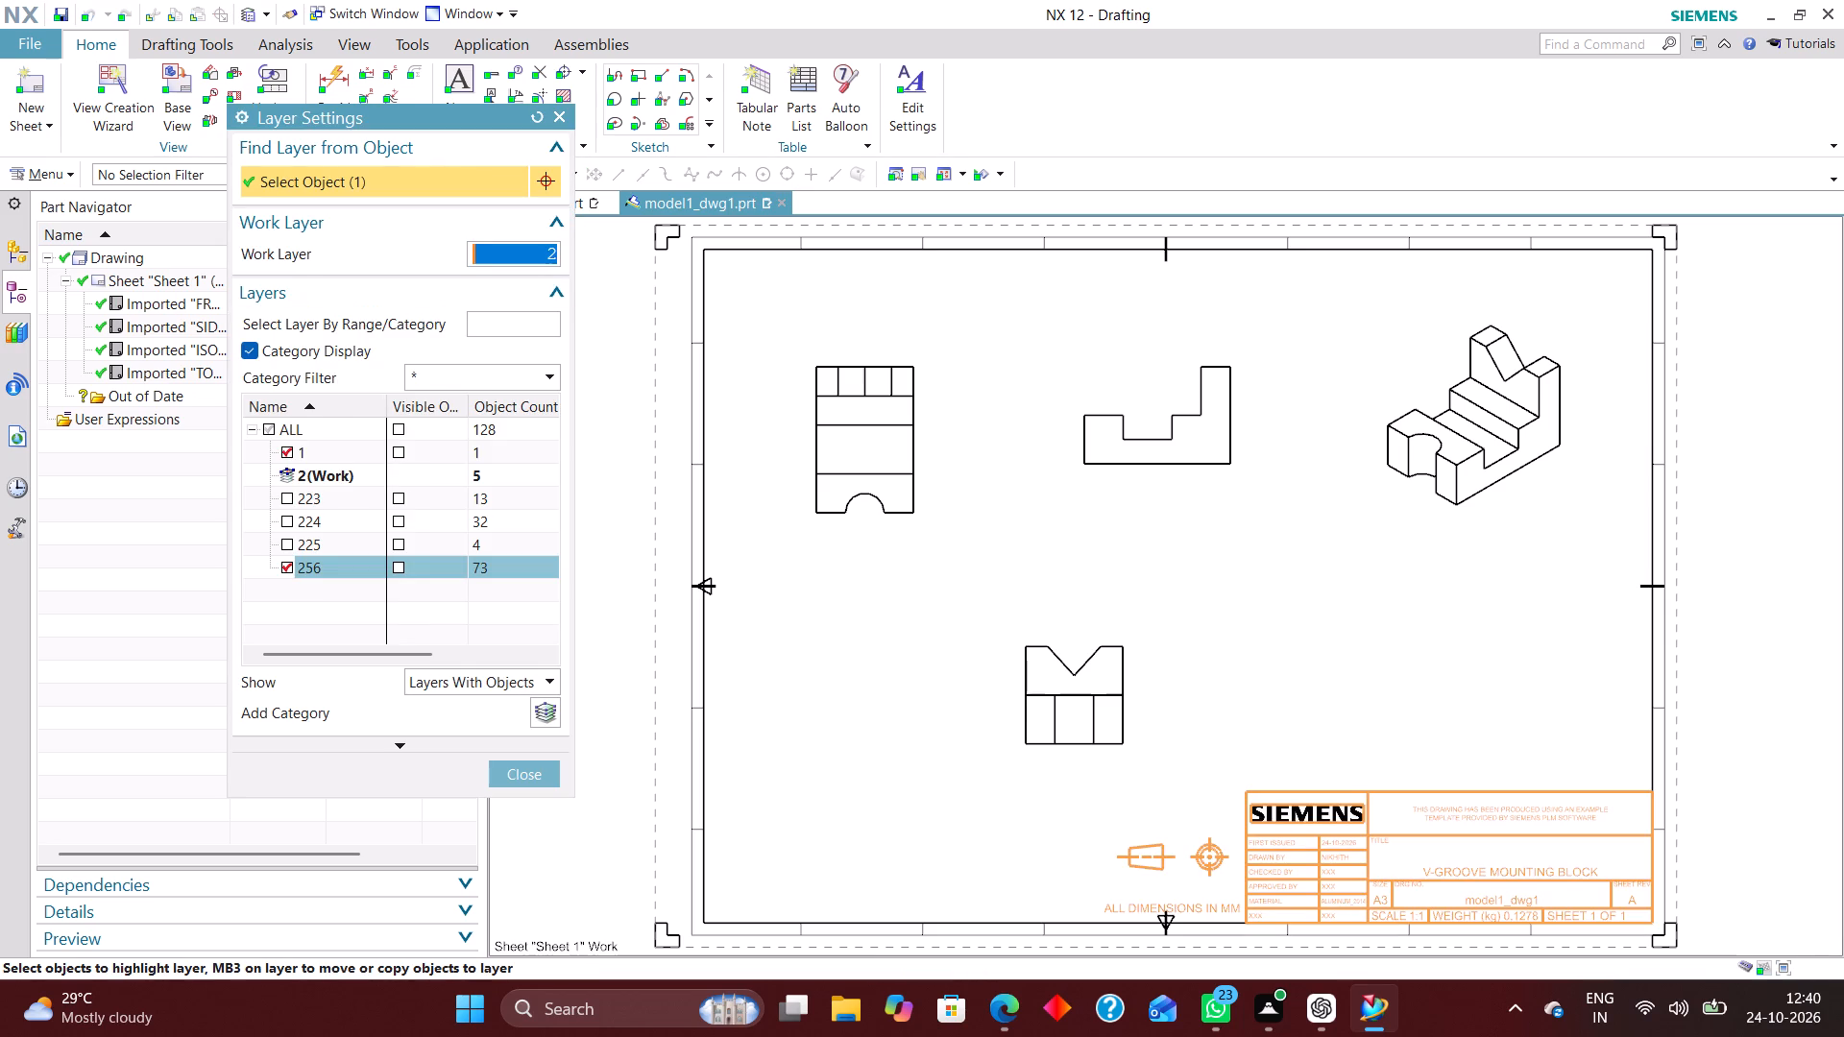
left_click(749, 655)
left_click(545, 778)
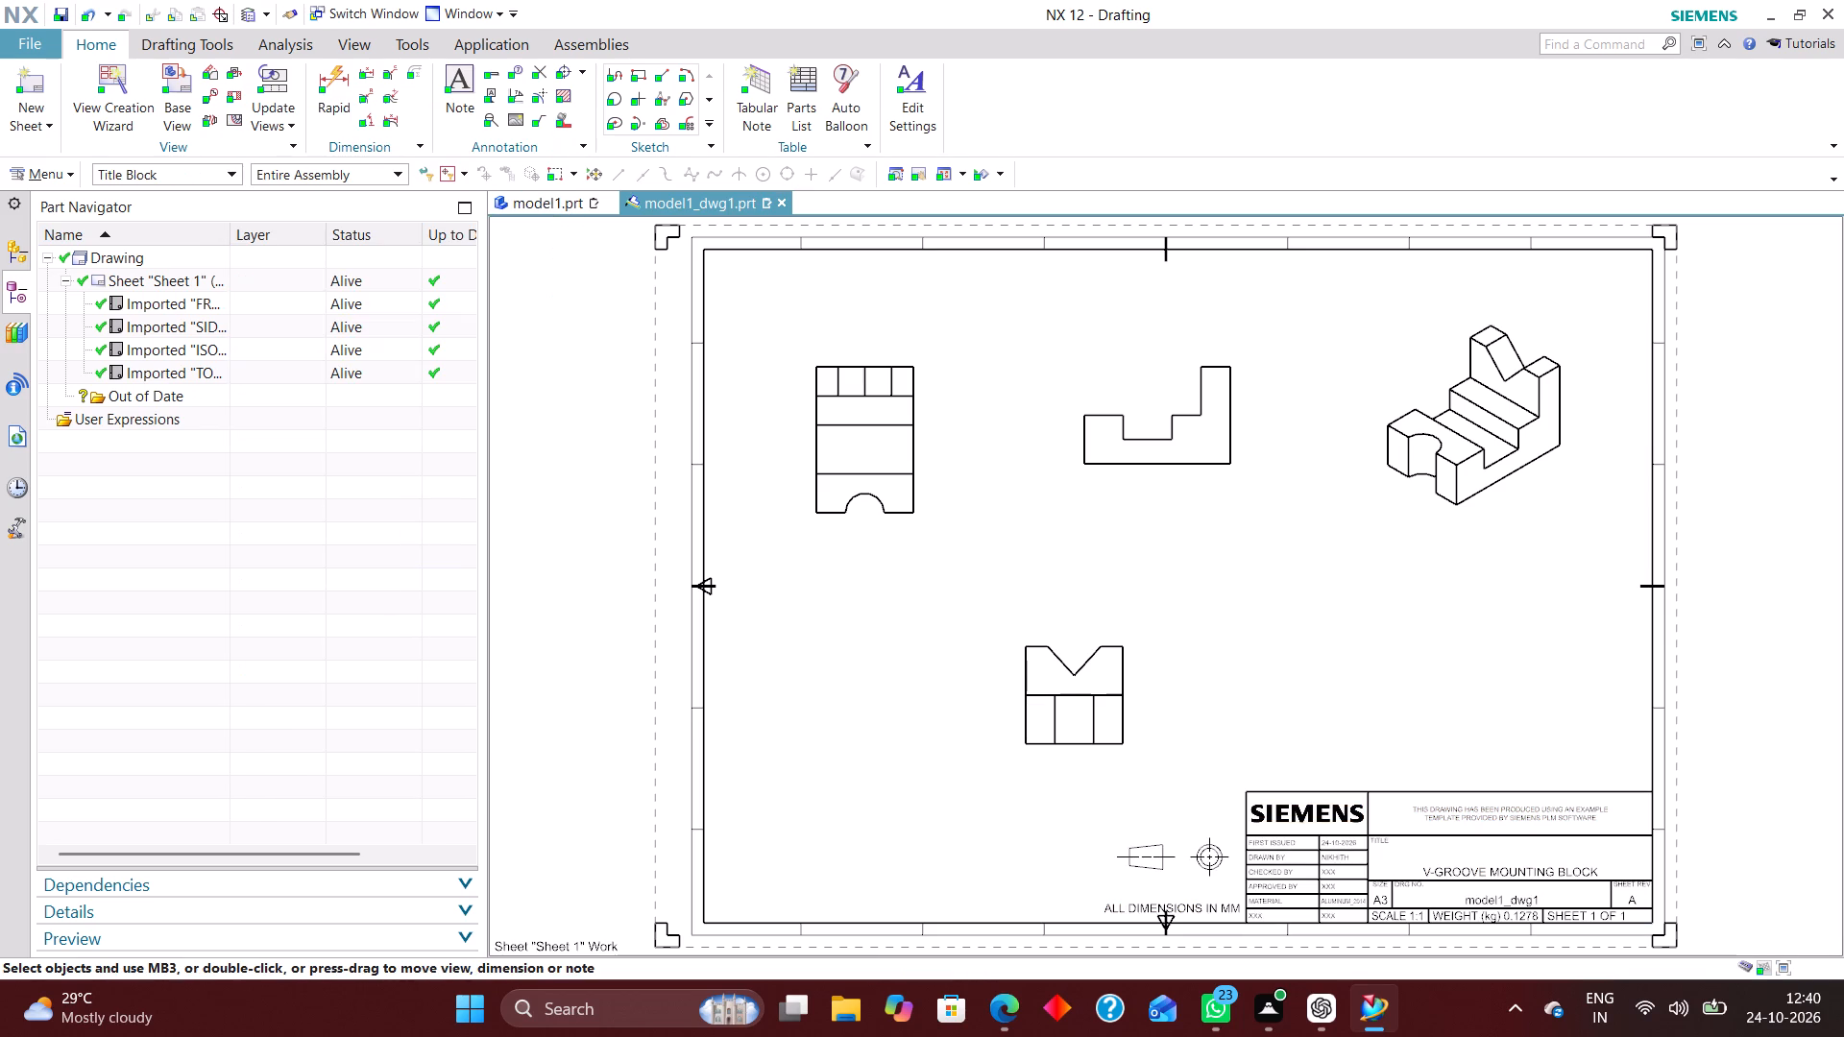
key("ctrl+a")
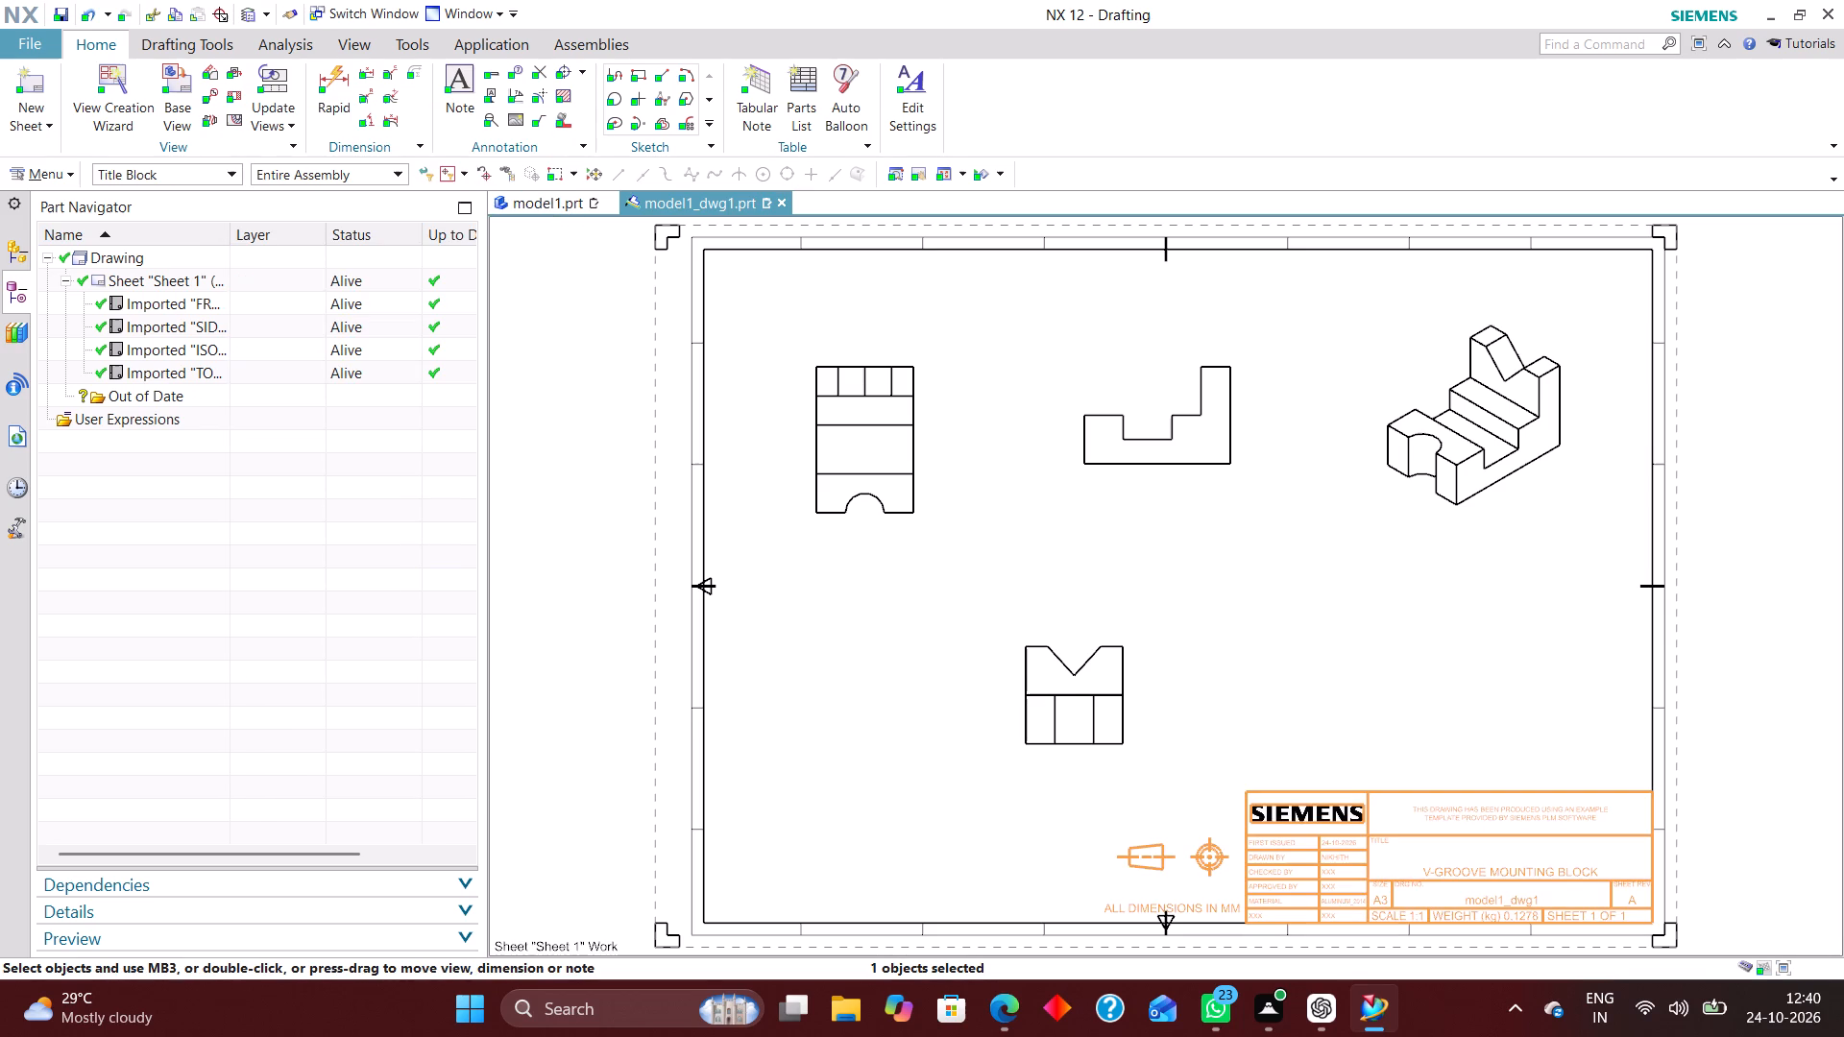
key("ctrl+j")
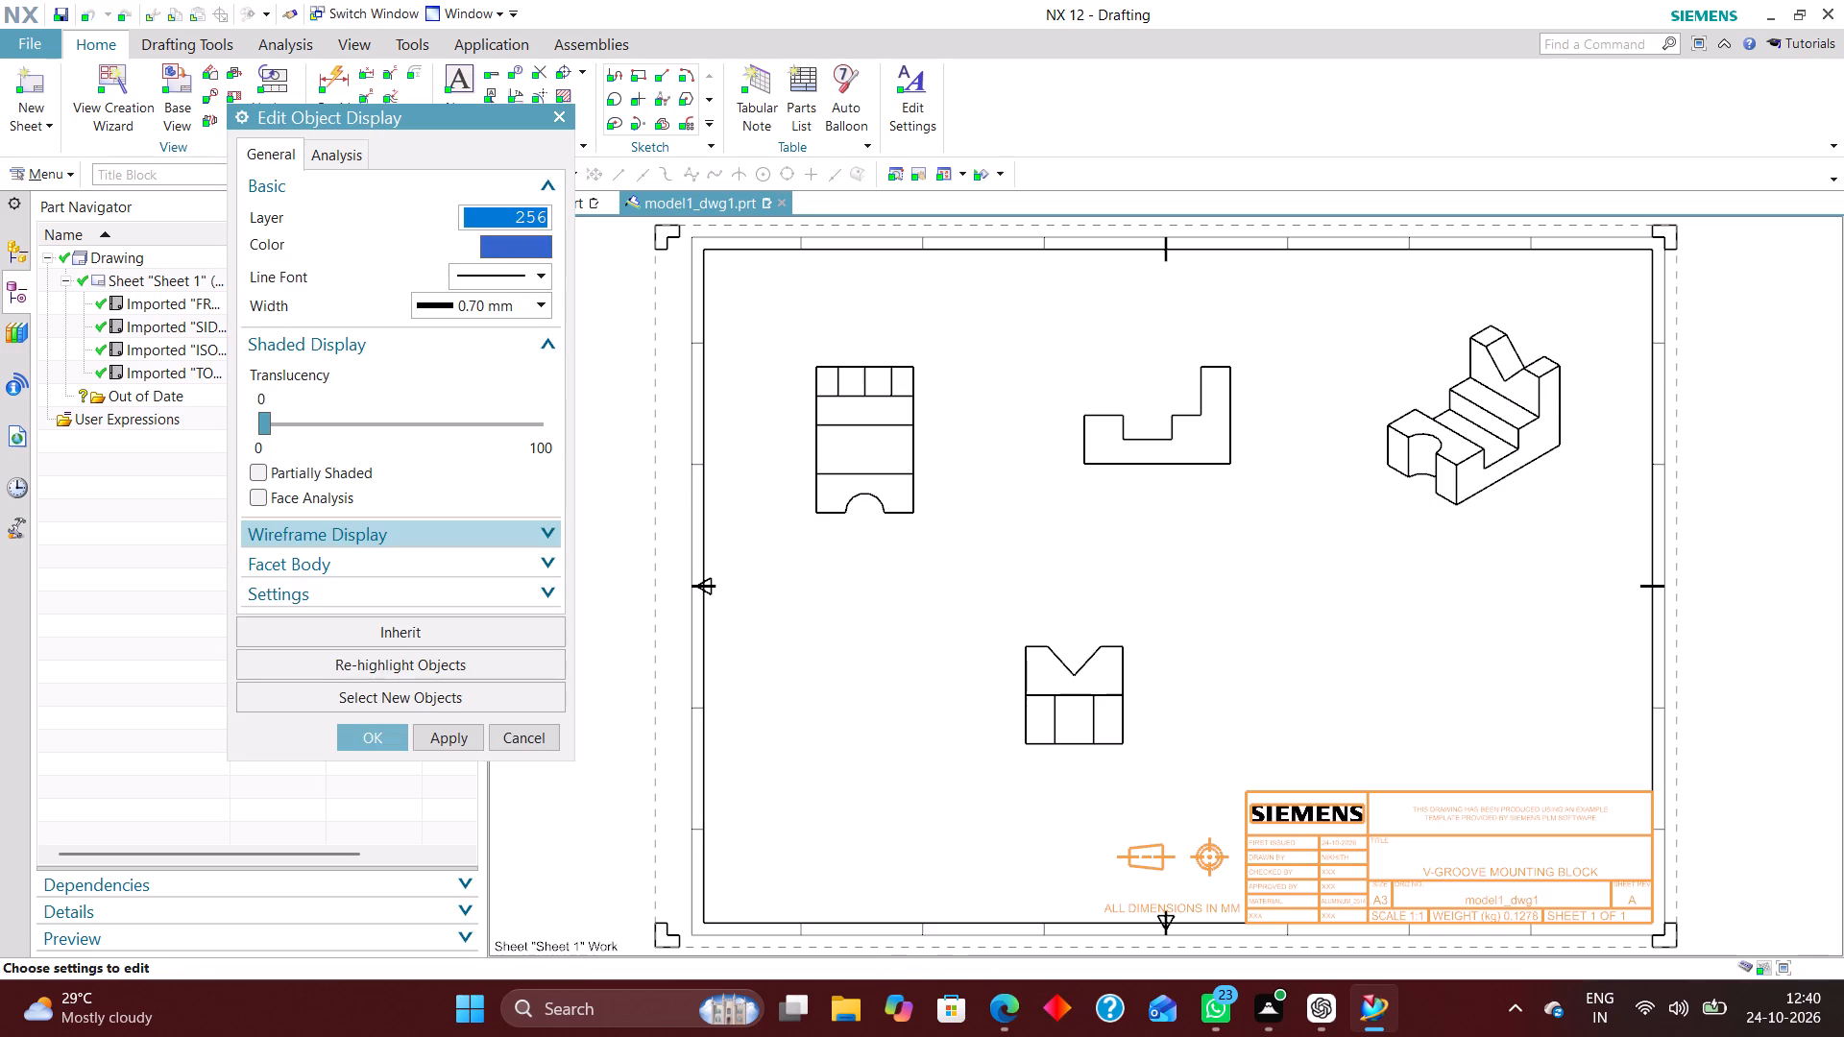
left_click(361, 738)
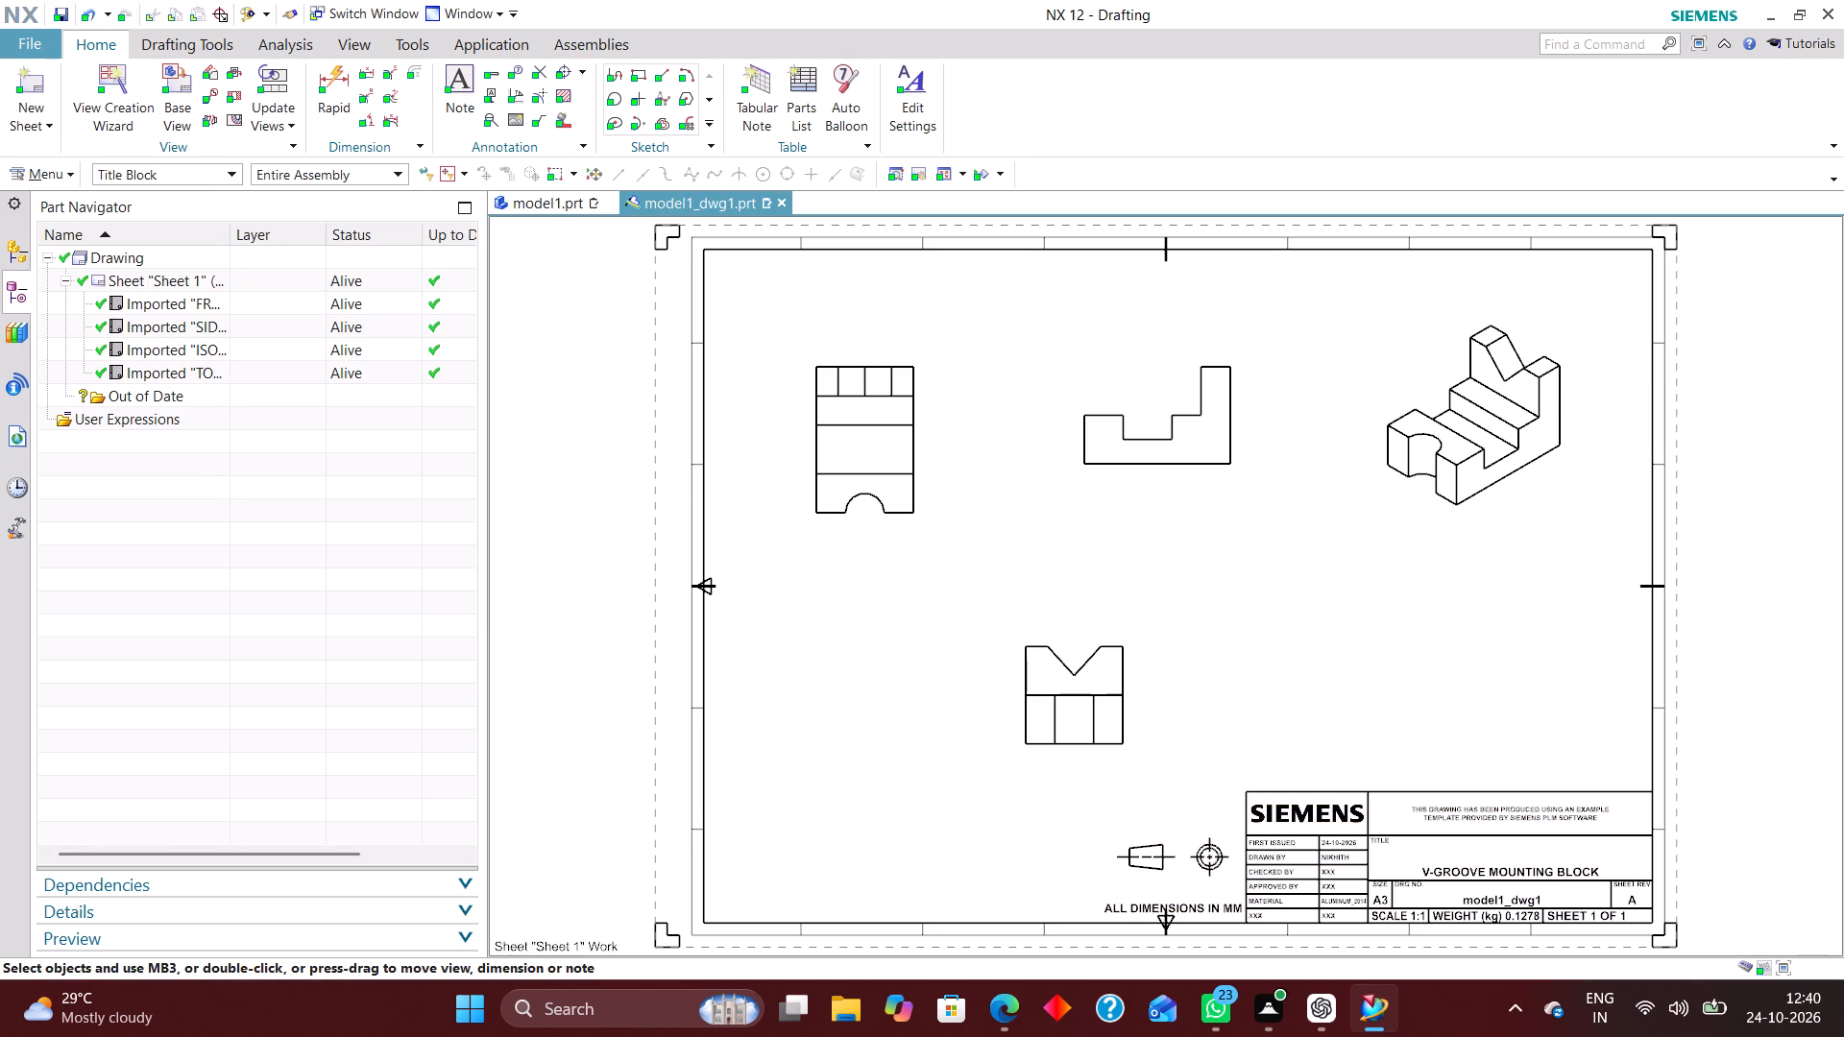
In Layer Settings, turn on every layer holding objects, including 223, 224 and 225, and set all non-work layers to Visible Only.
key("ctrl+l")
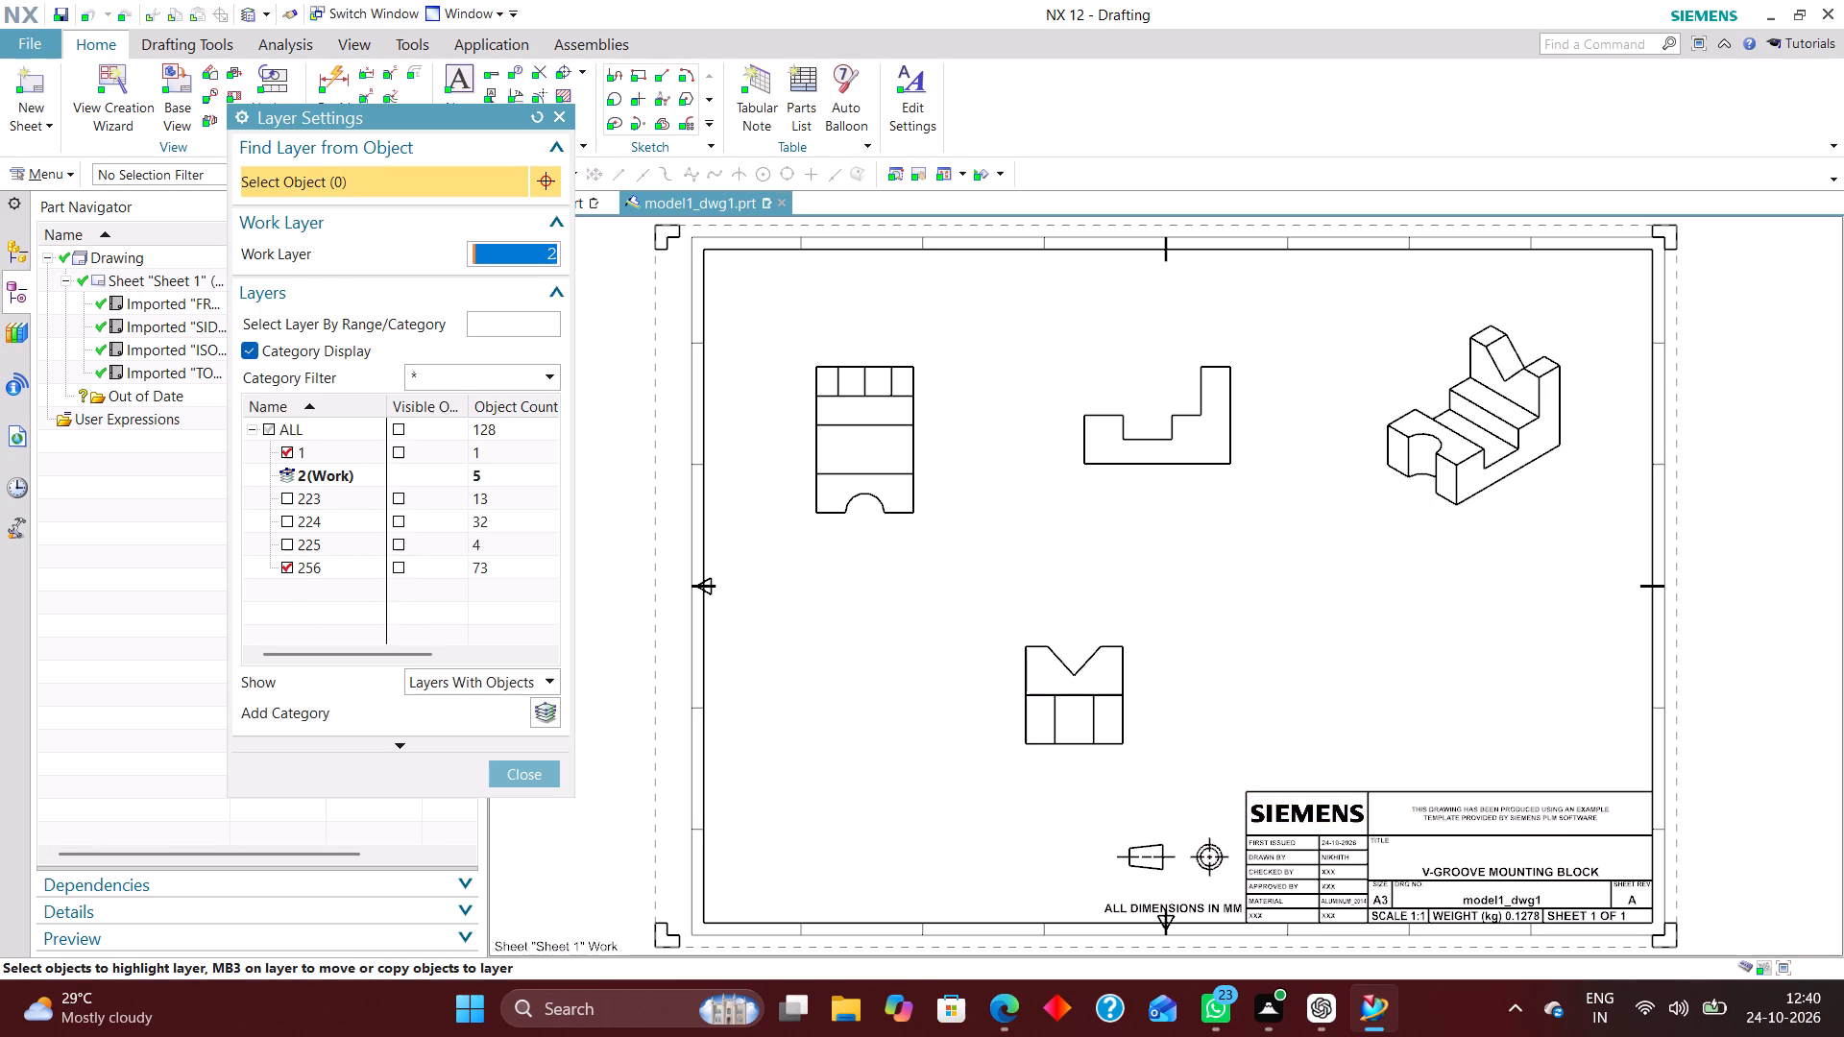
left_click(280, 444)
left_click(283, 447)
left_click(265, 417)
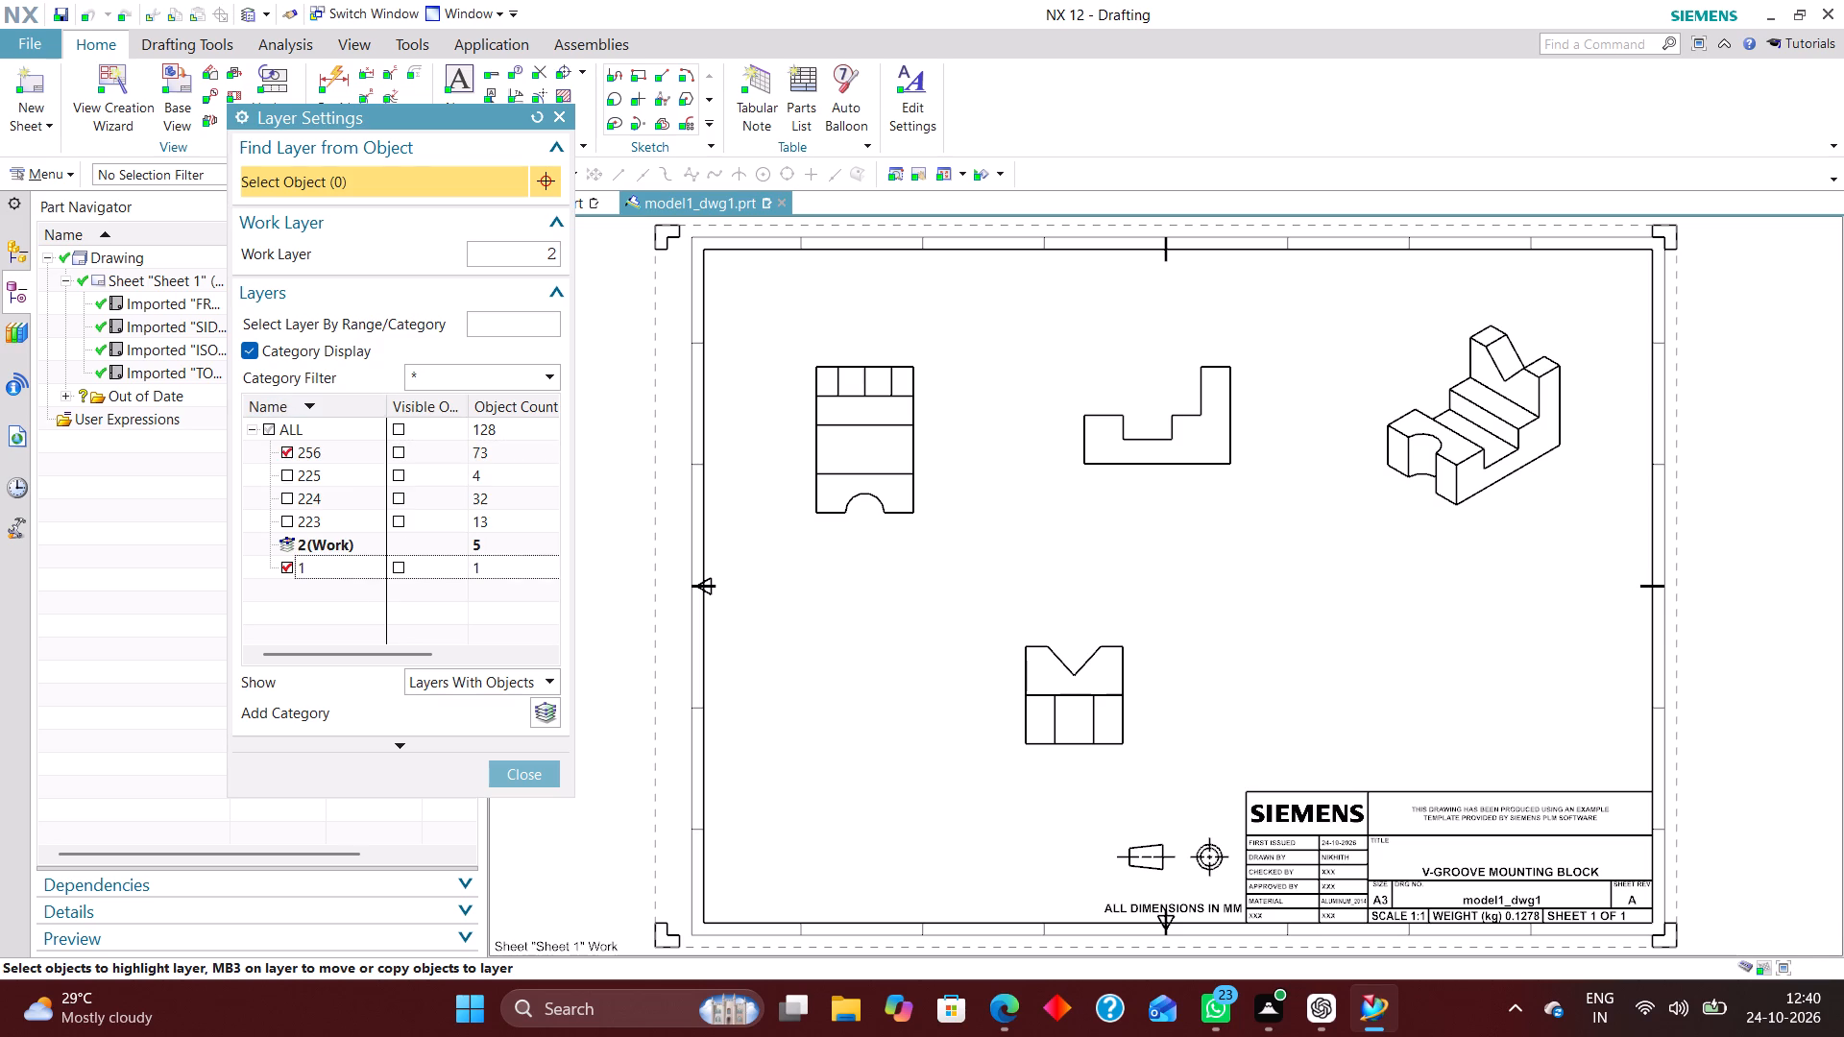
left_click(269, 428)
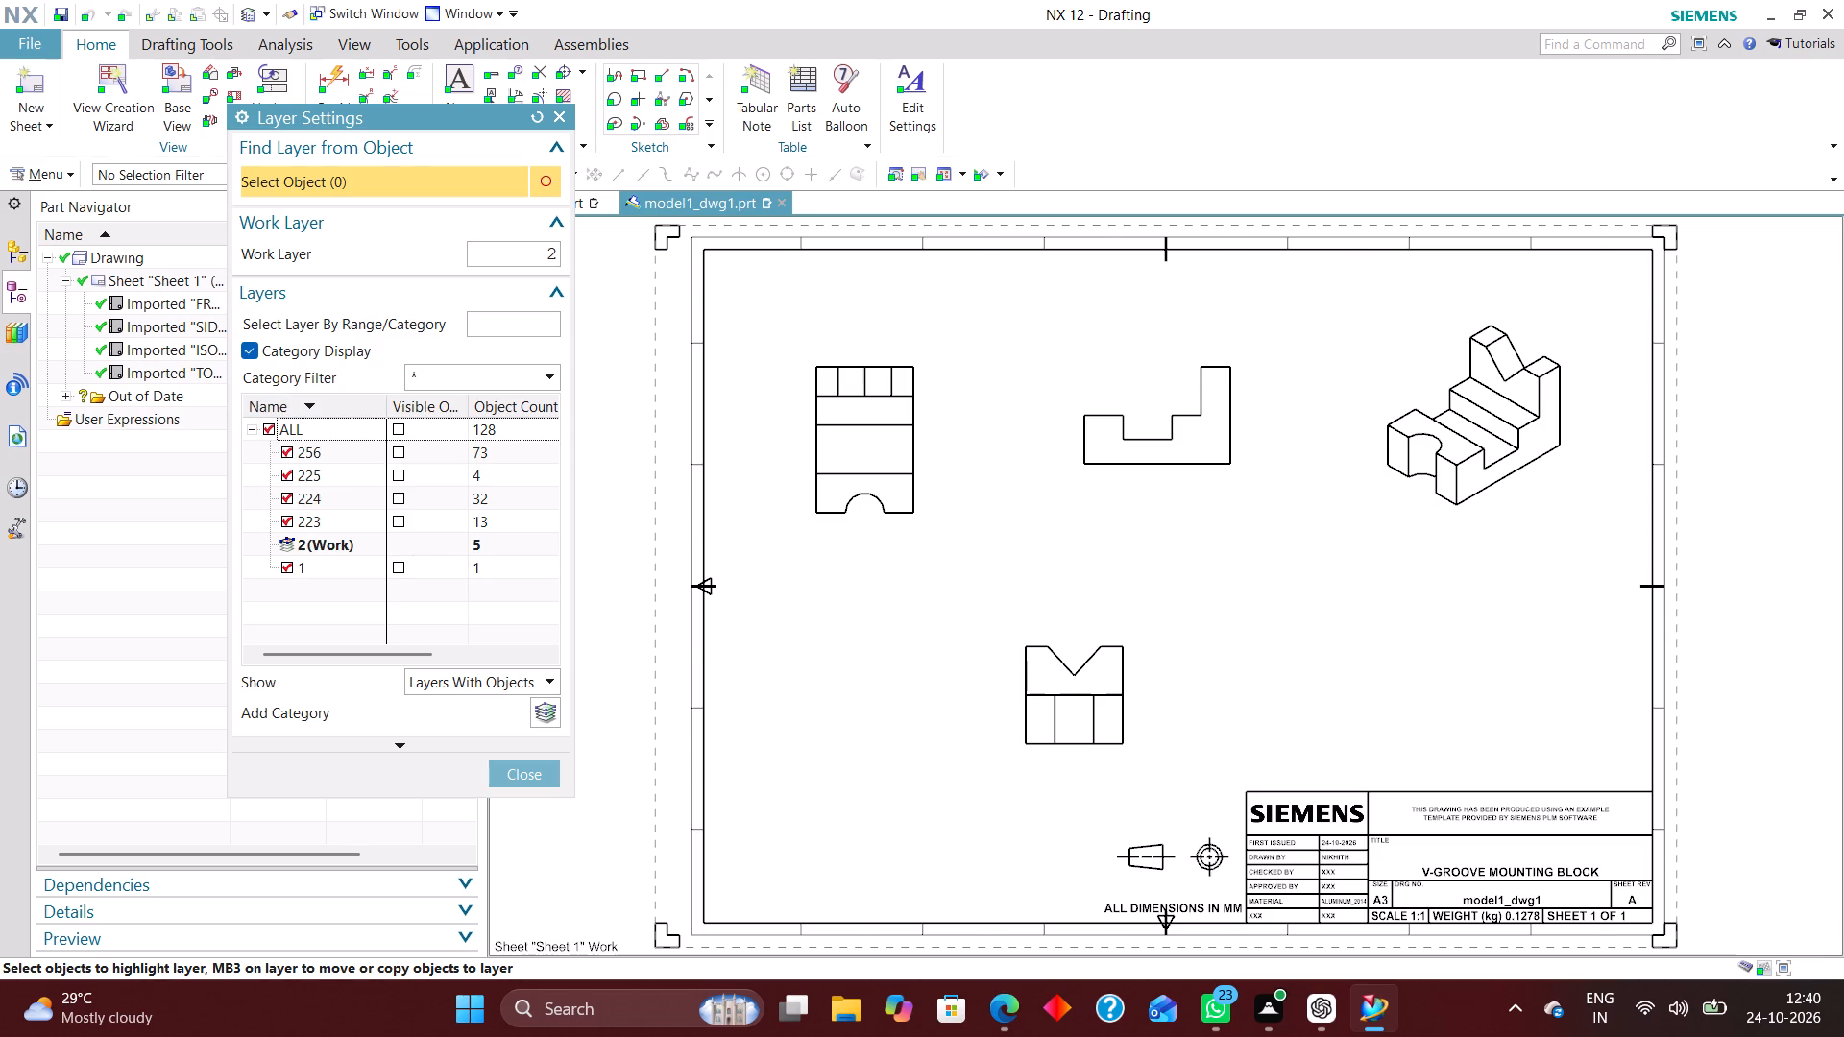
double_click(269, 428)
left_click_drag(317, 561, 309, 463)
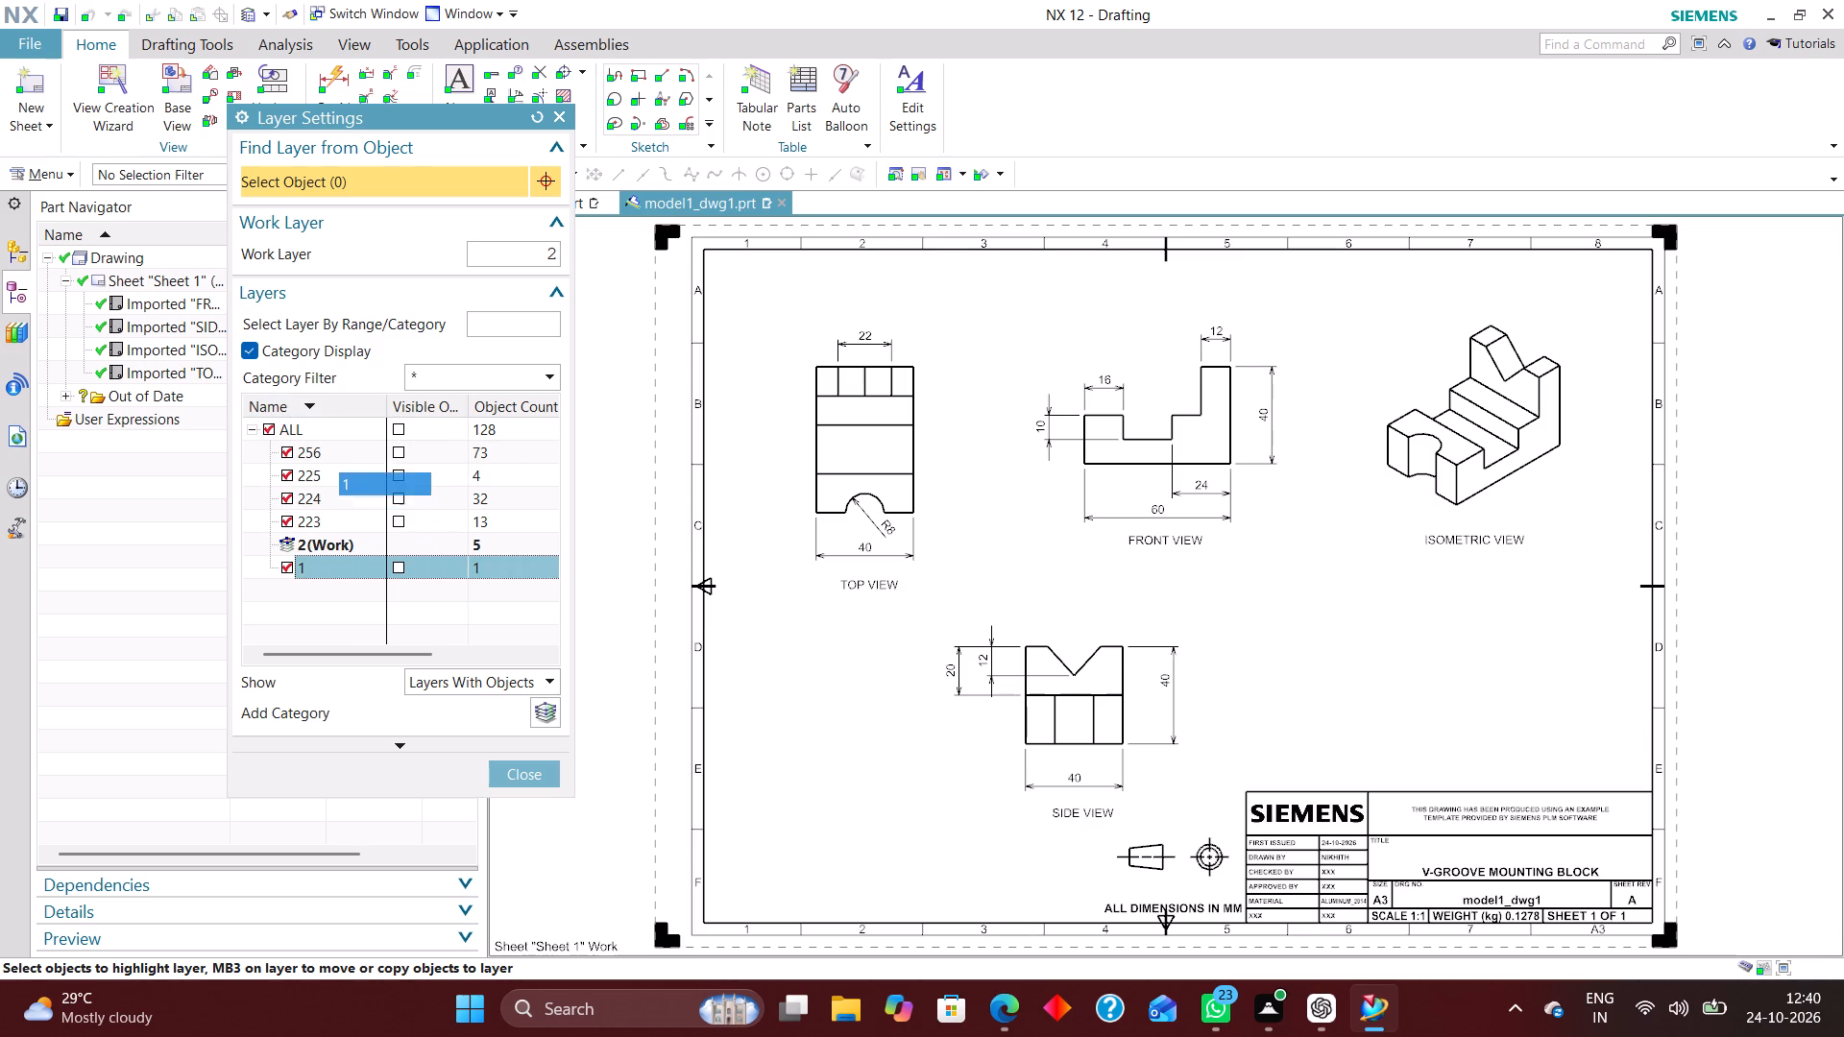
left_click_drag(309, 463, 330, 562)
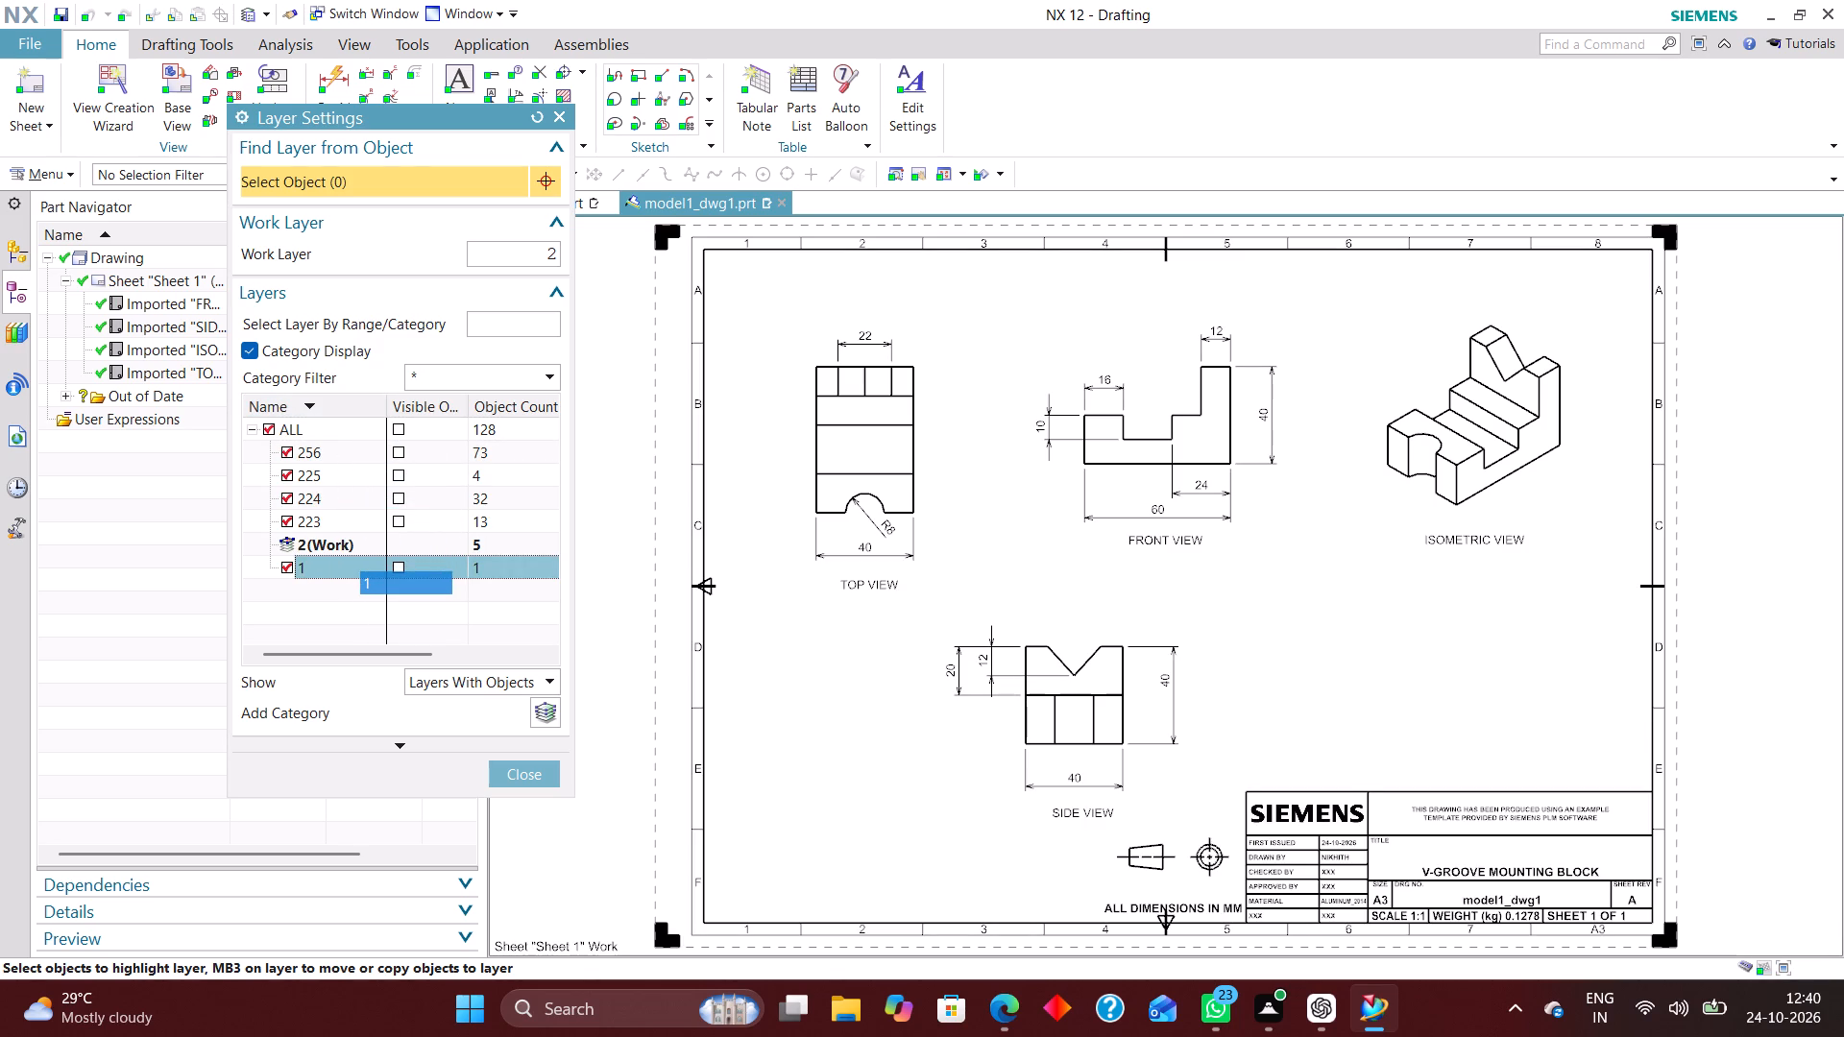
left_click(399, 425)
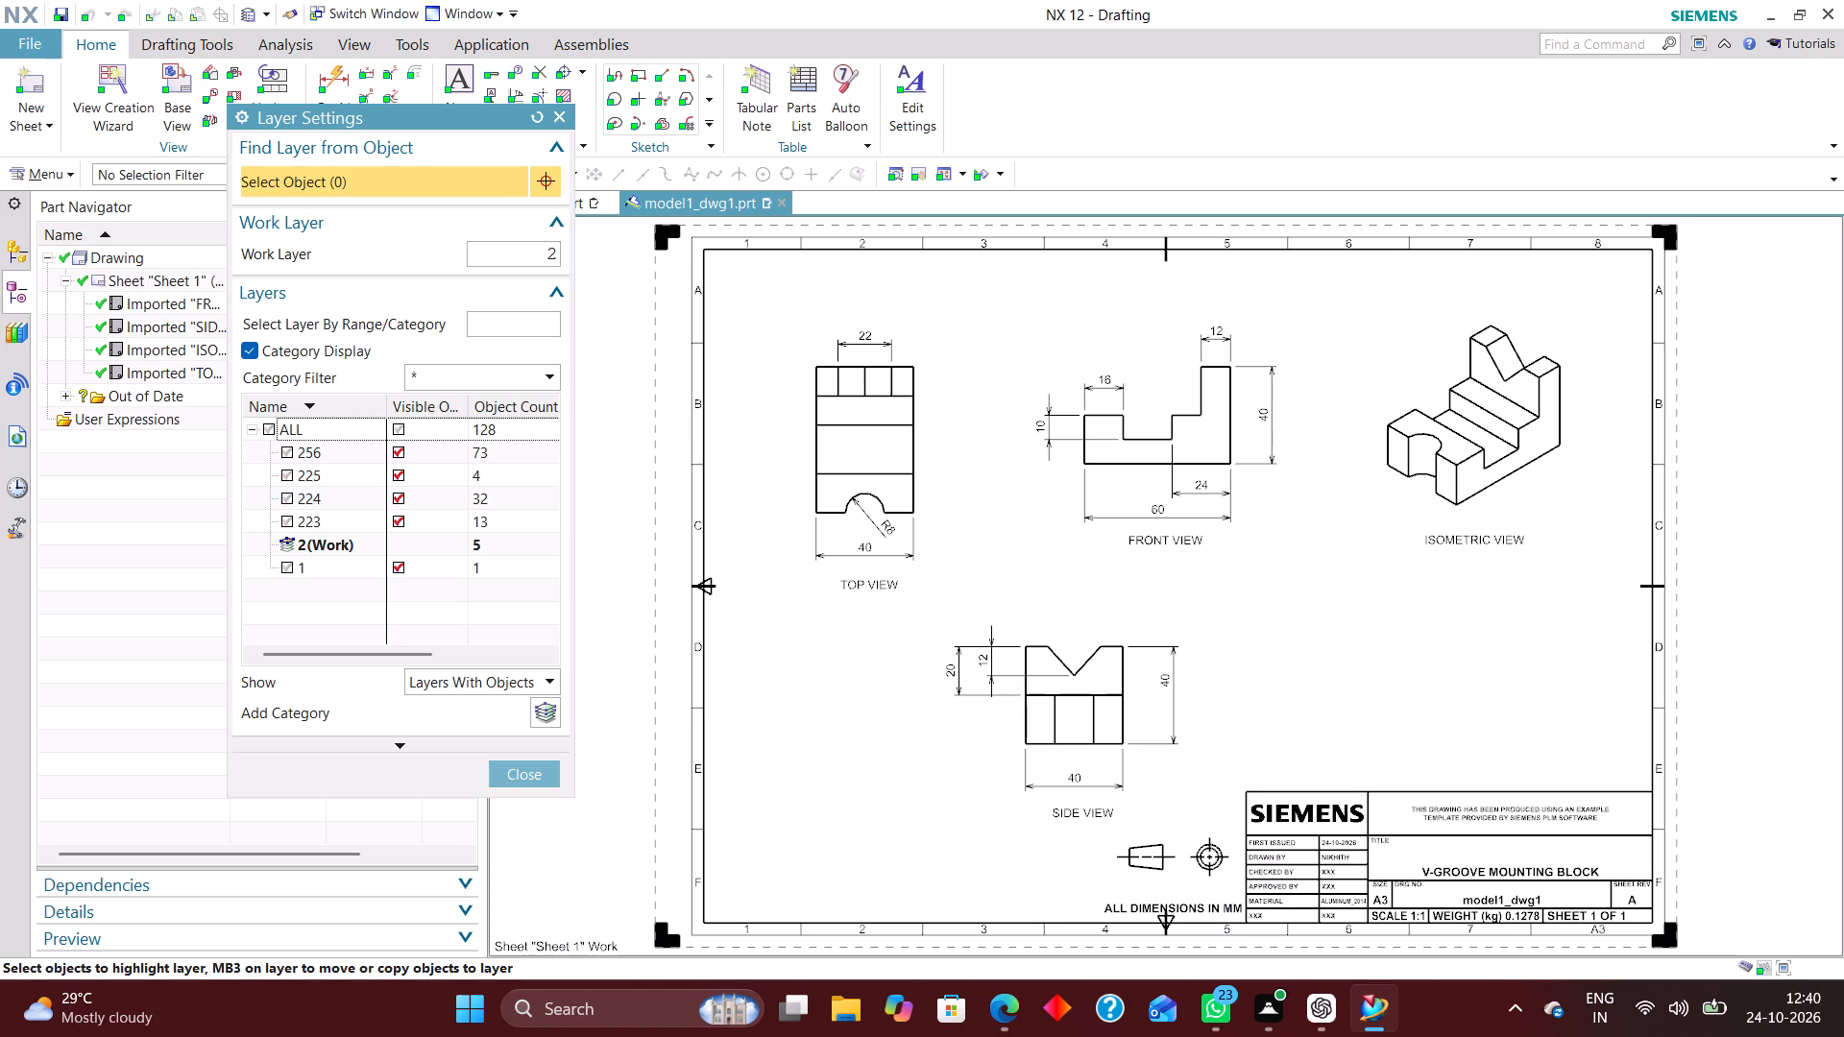
left_click(525, 781)
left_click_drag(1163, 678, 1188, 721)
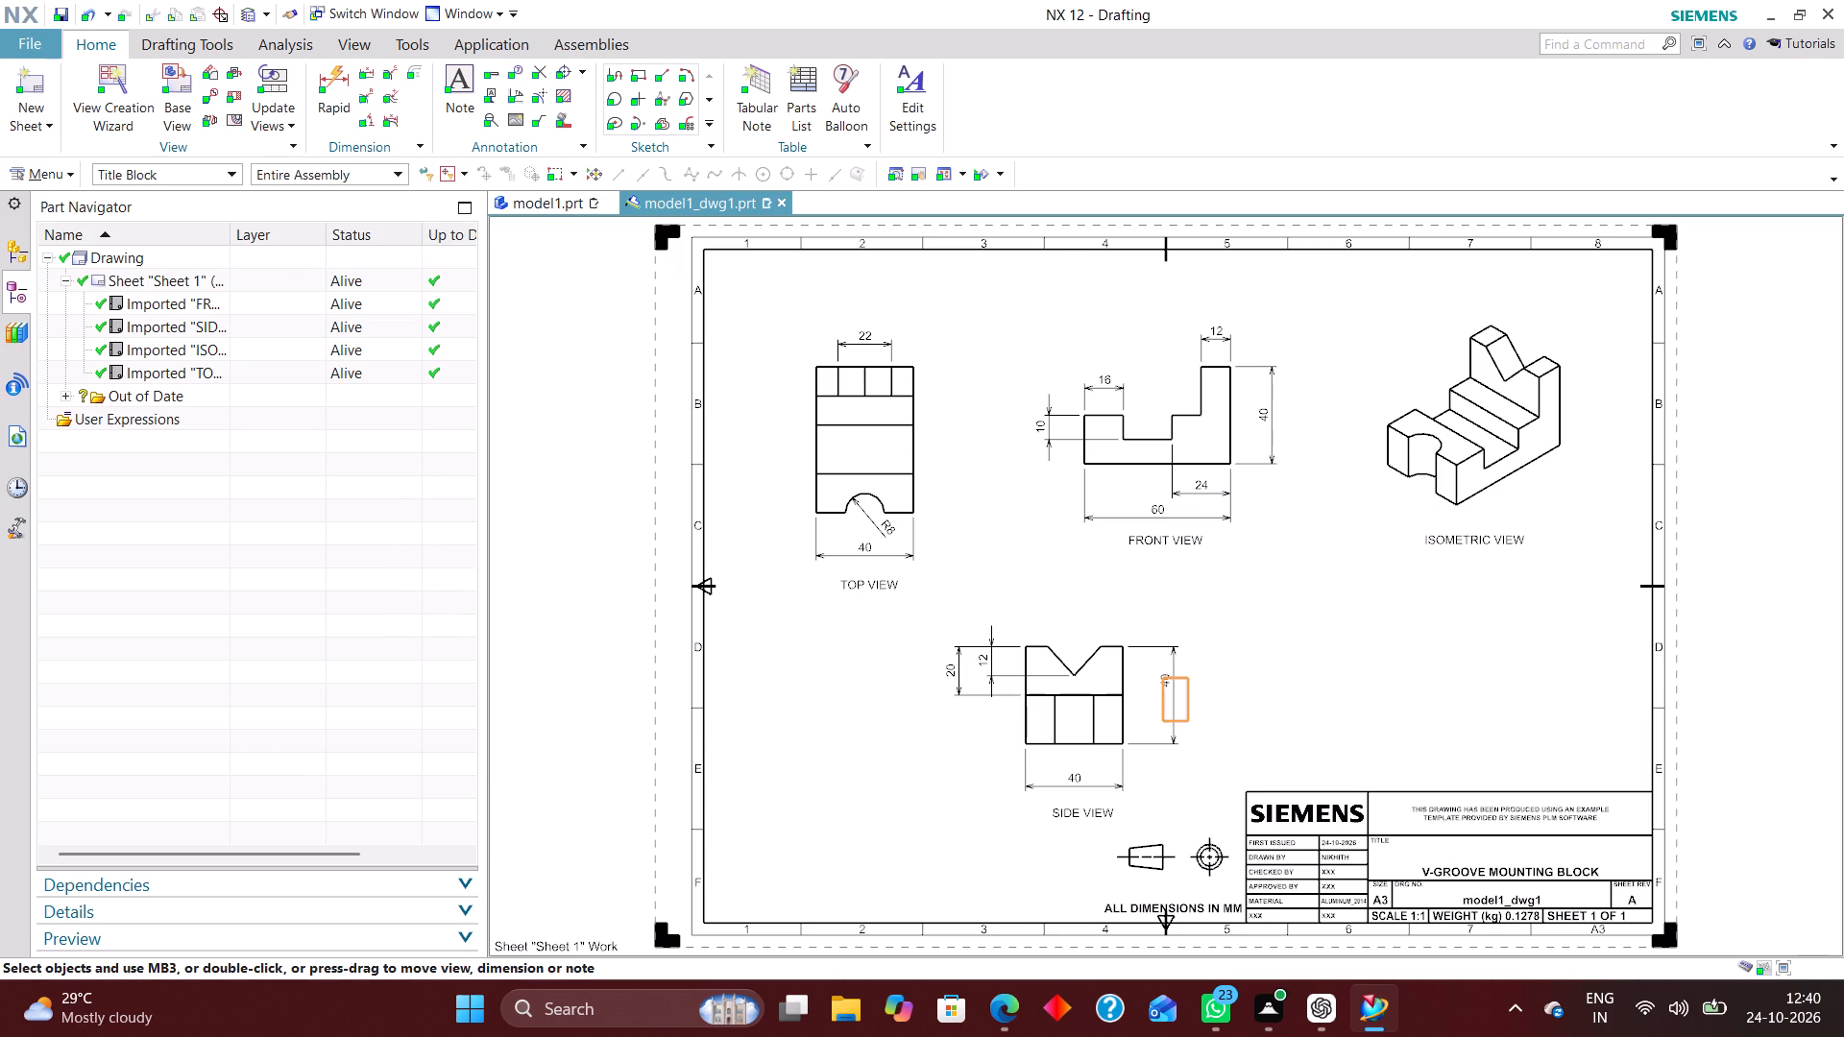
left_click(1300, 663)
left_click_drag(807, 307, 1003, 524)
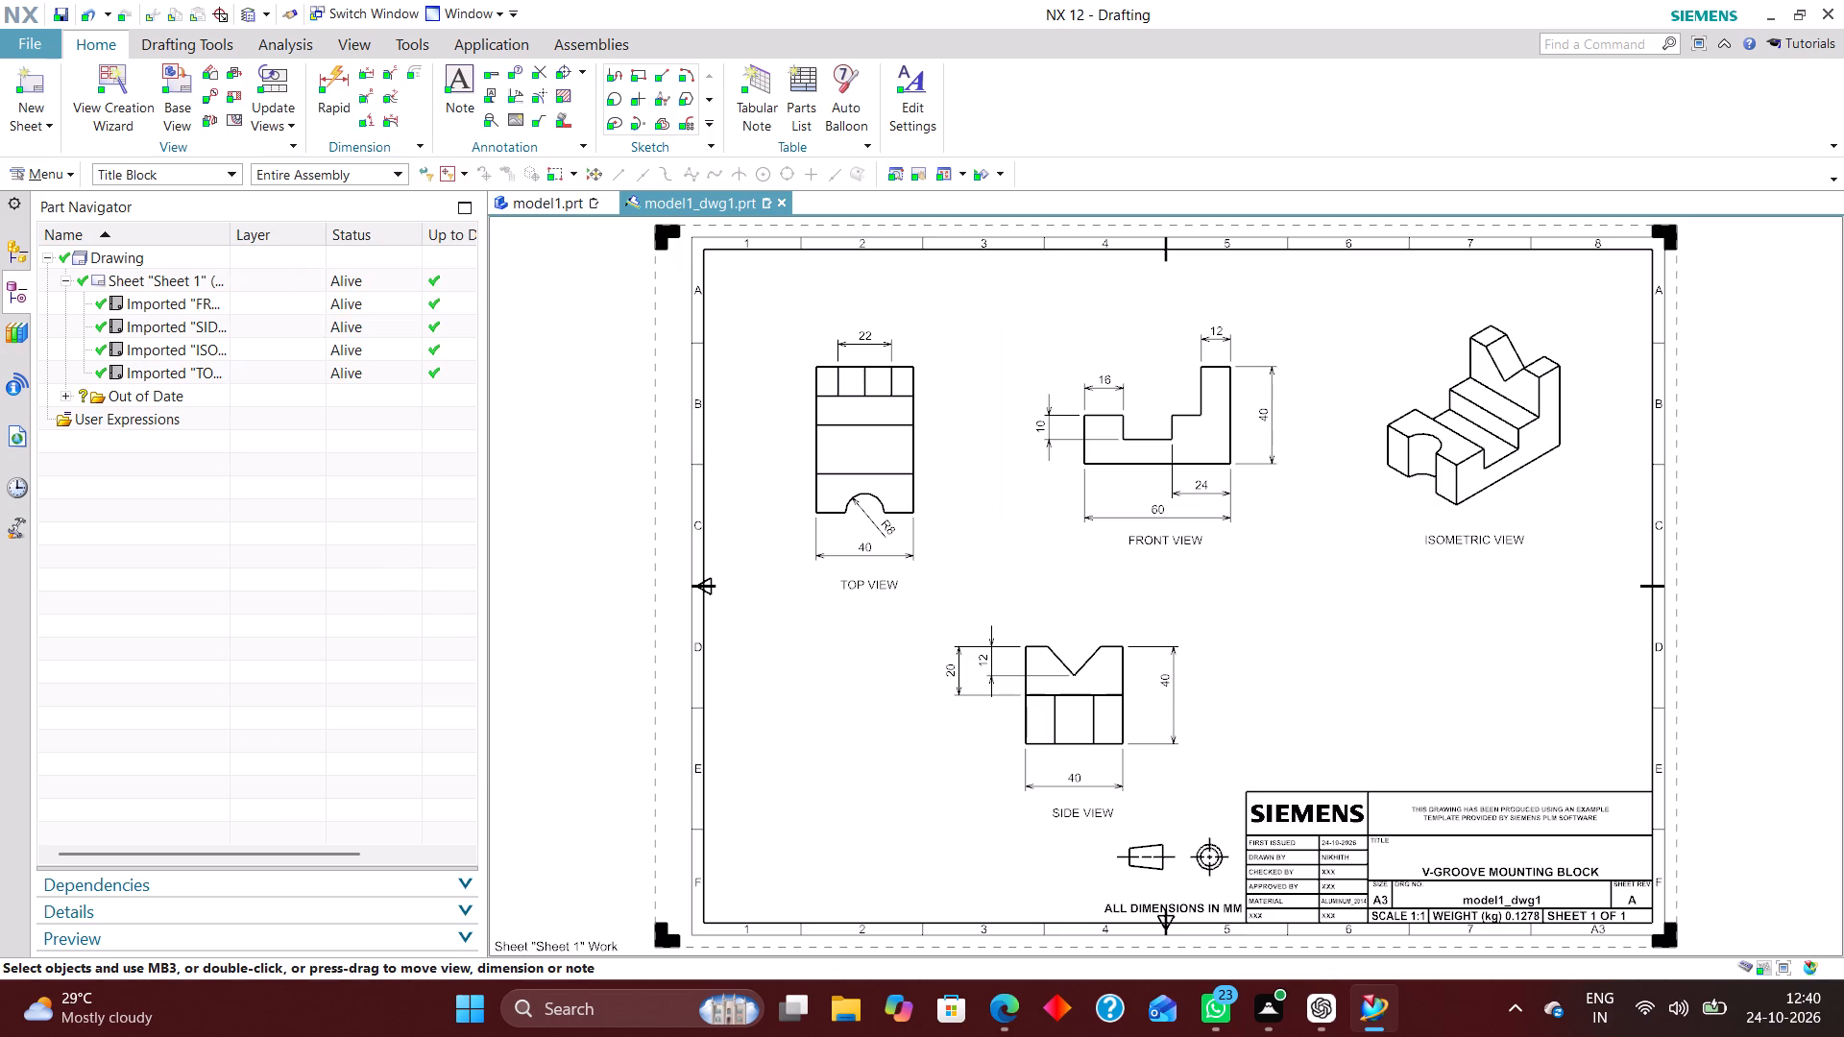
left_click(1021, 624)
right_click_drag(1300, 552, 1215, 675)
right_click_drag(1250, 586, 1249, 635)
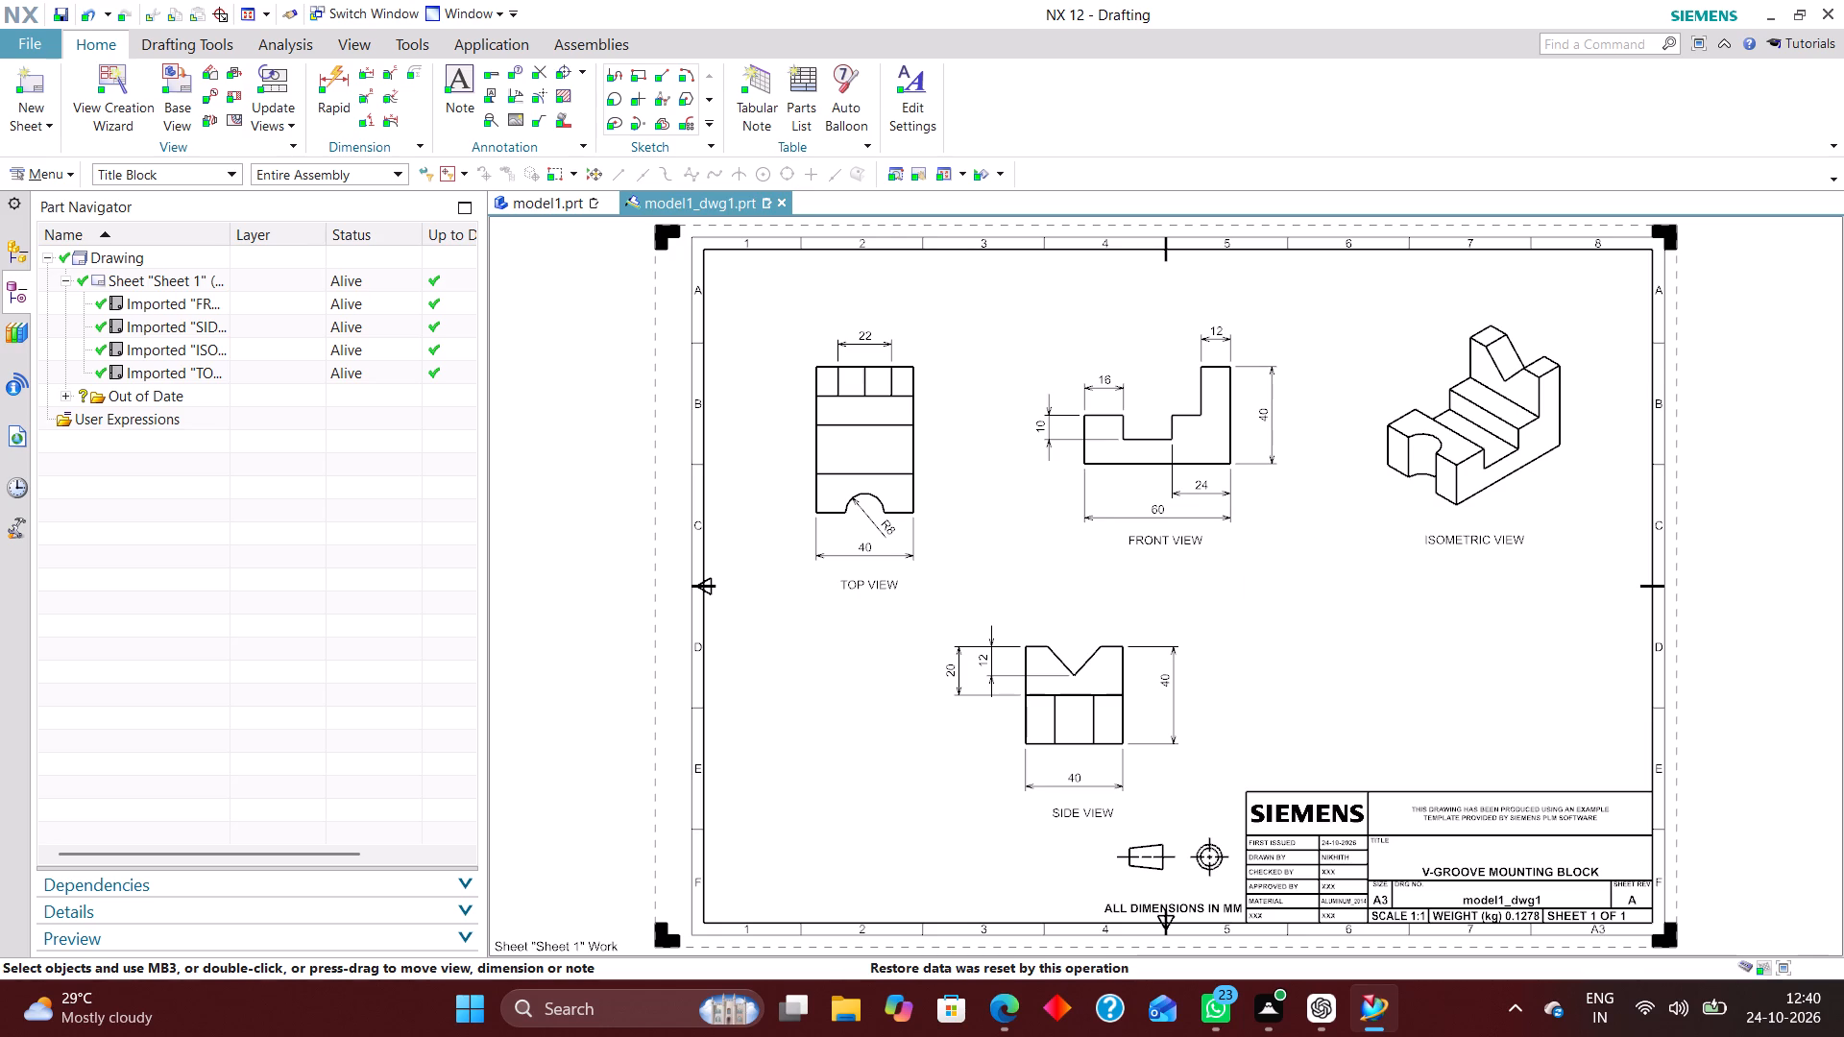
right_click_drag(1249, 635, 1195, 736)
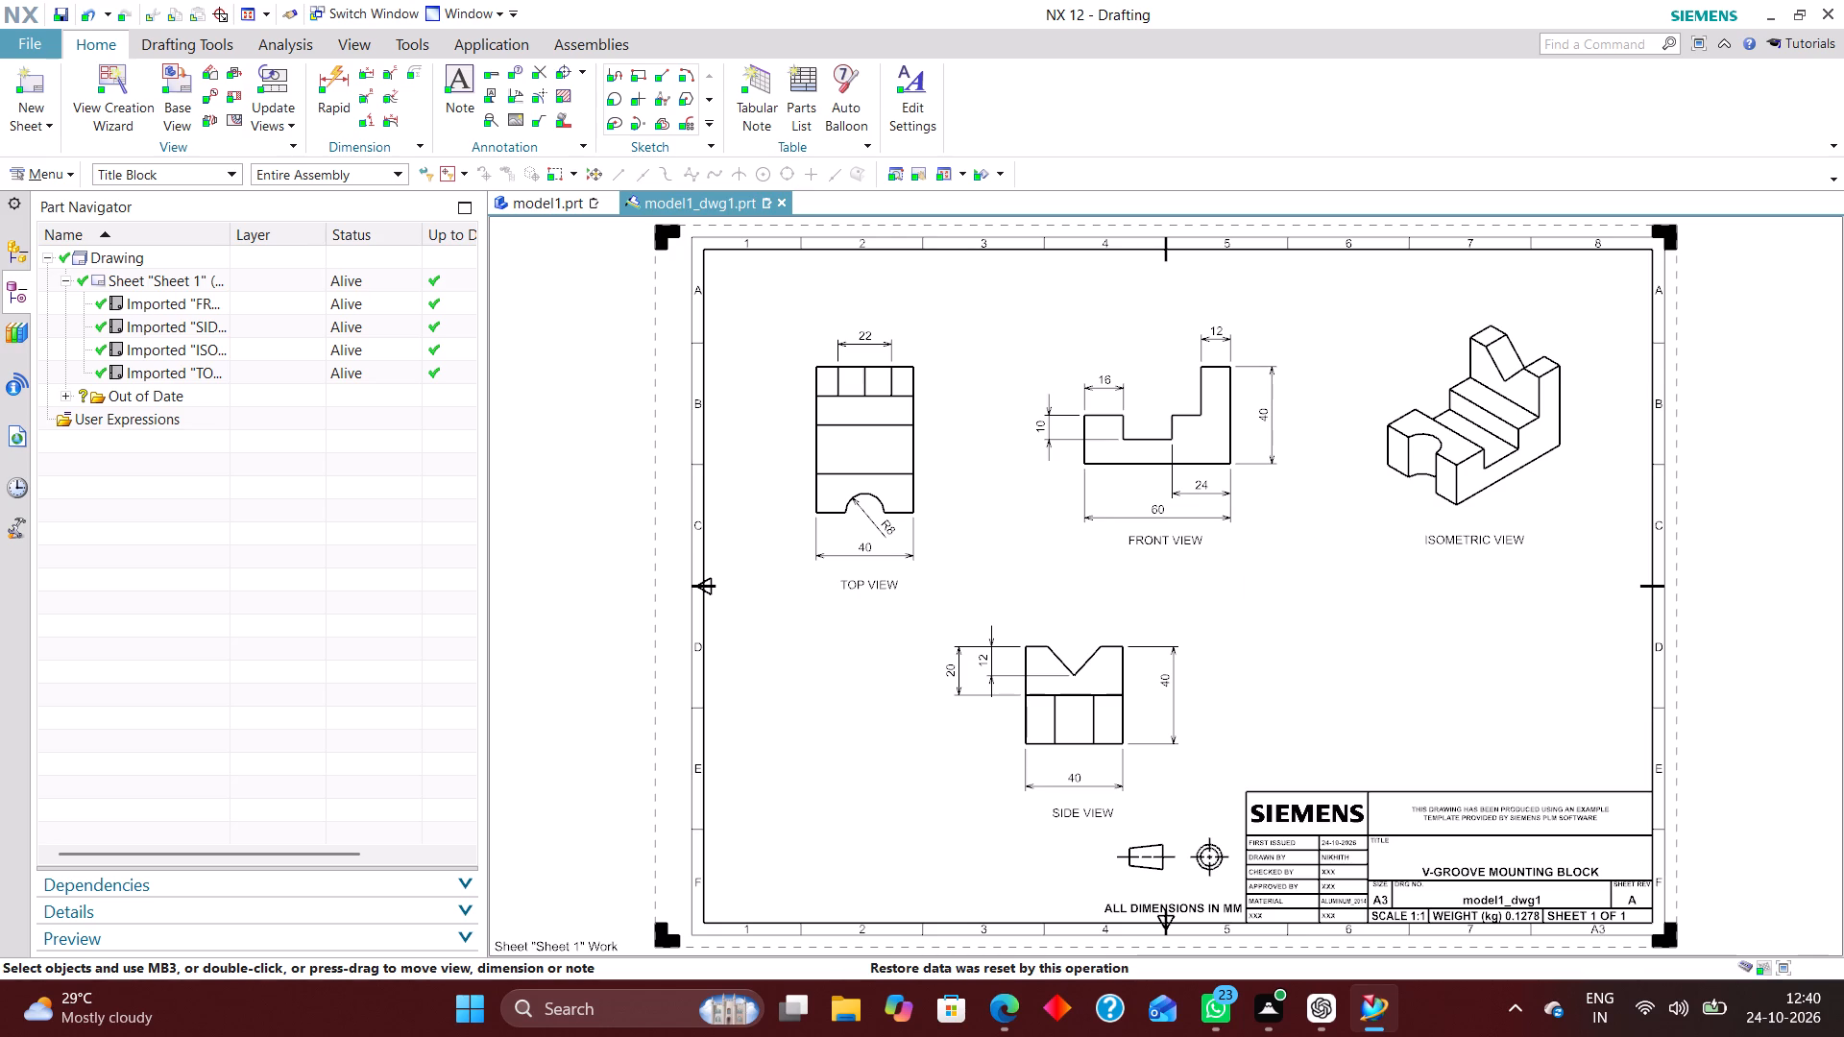
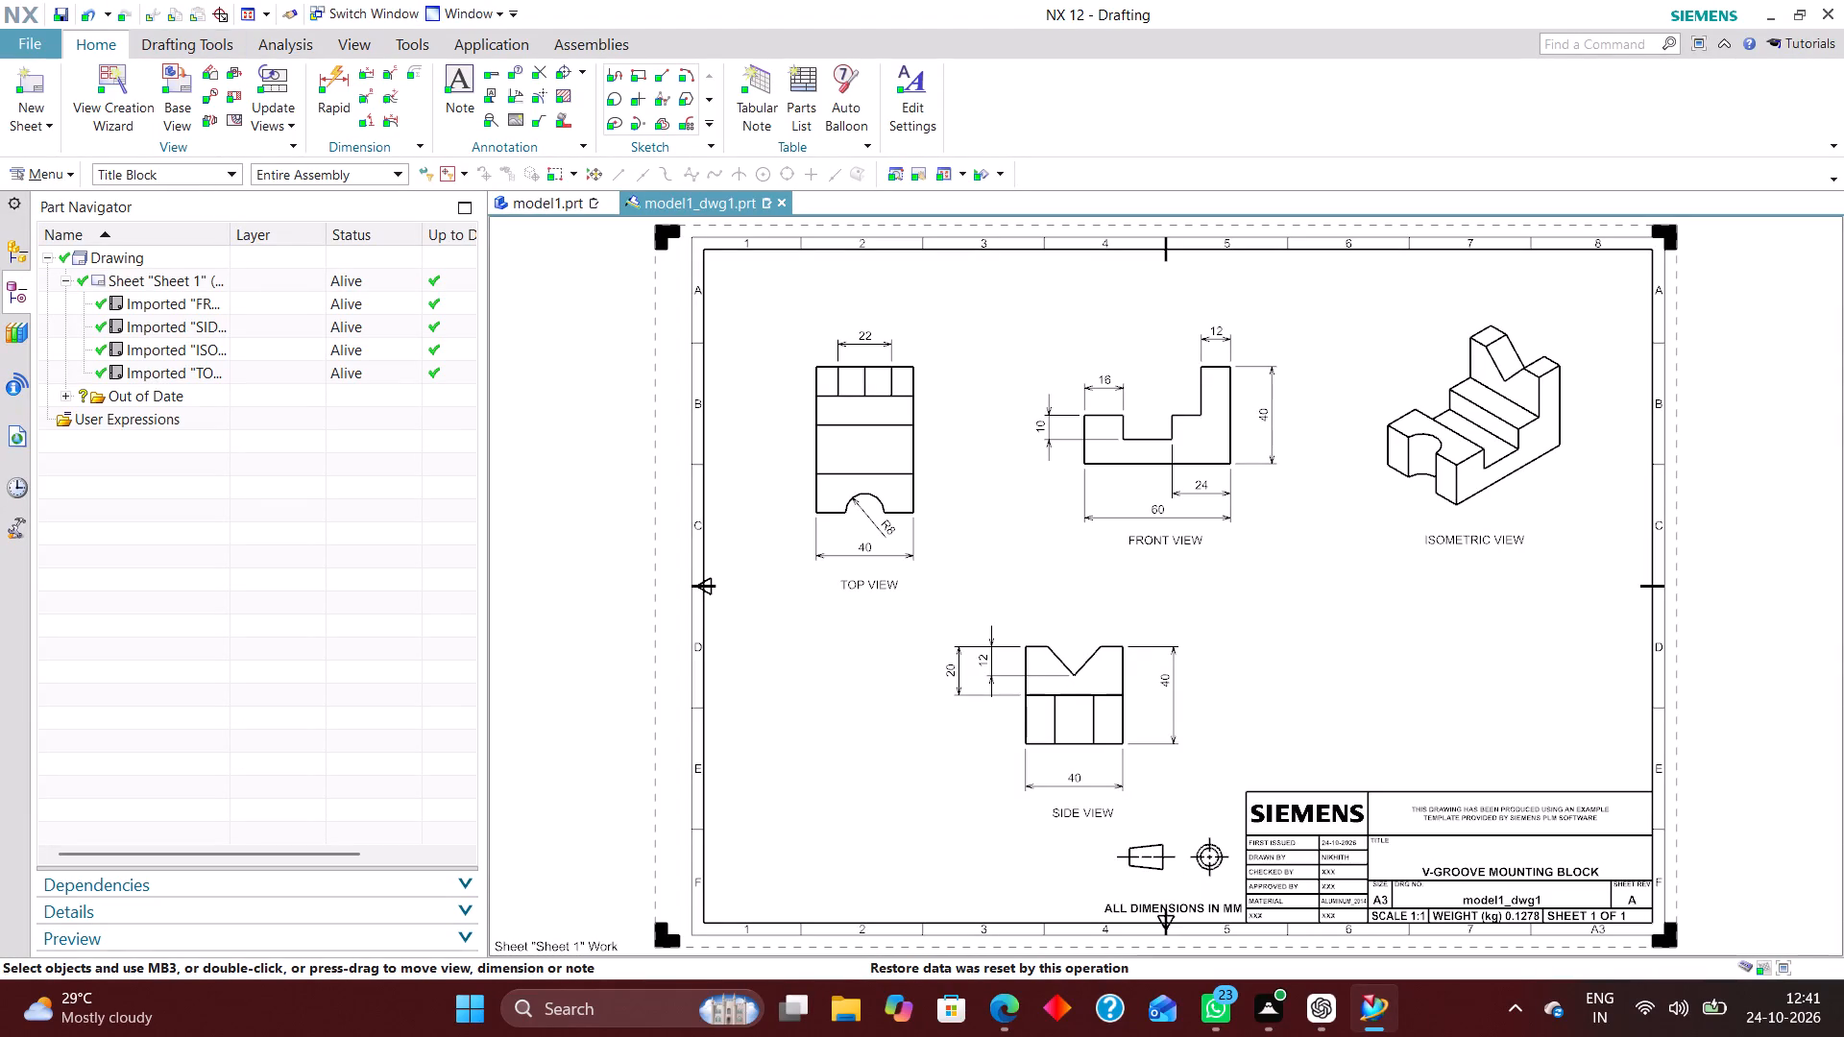
Switch to the model1.prt part and stop the running journal recording.
left_click(533, 209)
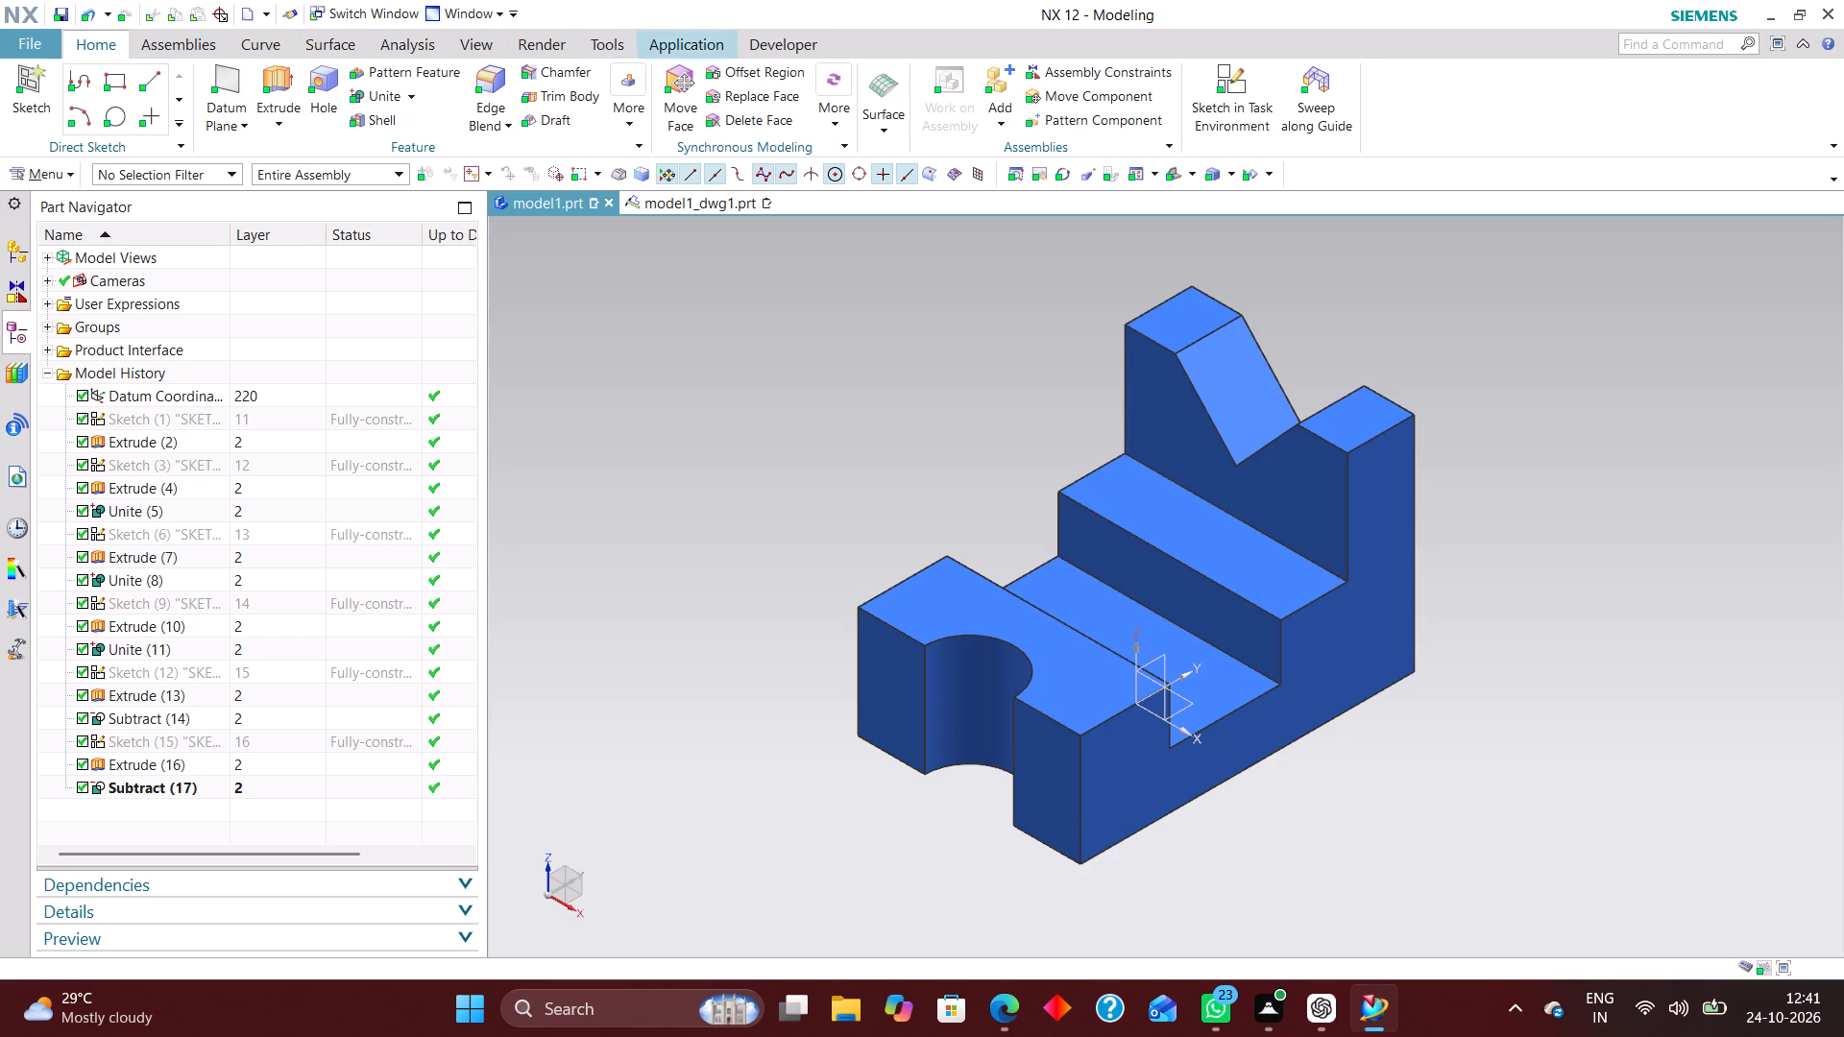
left_click(784, 50)
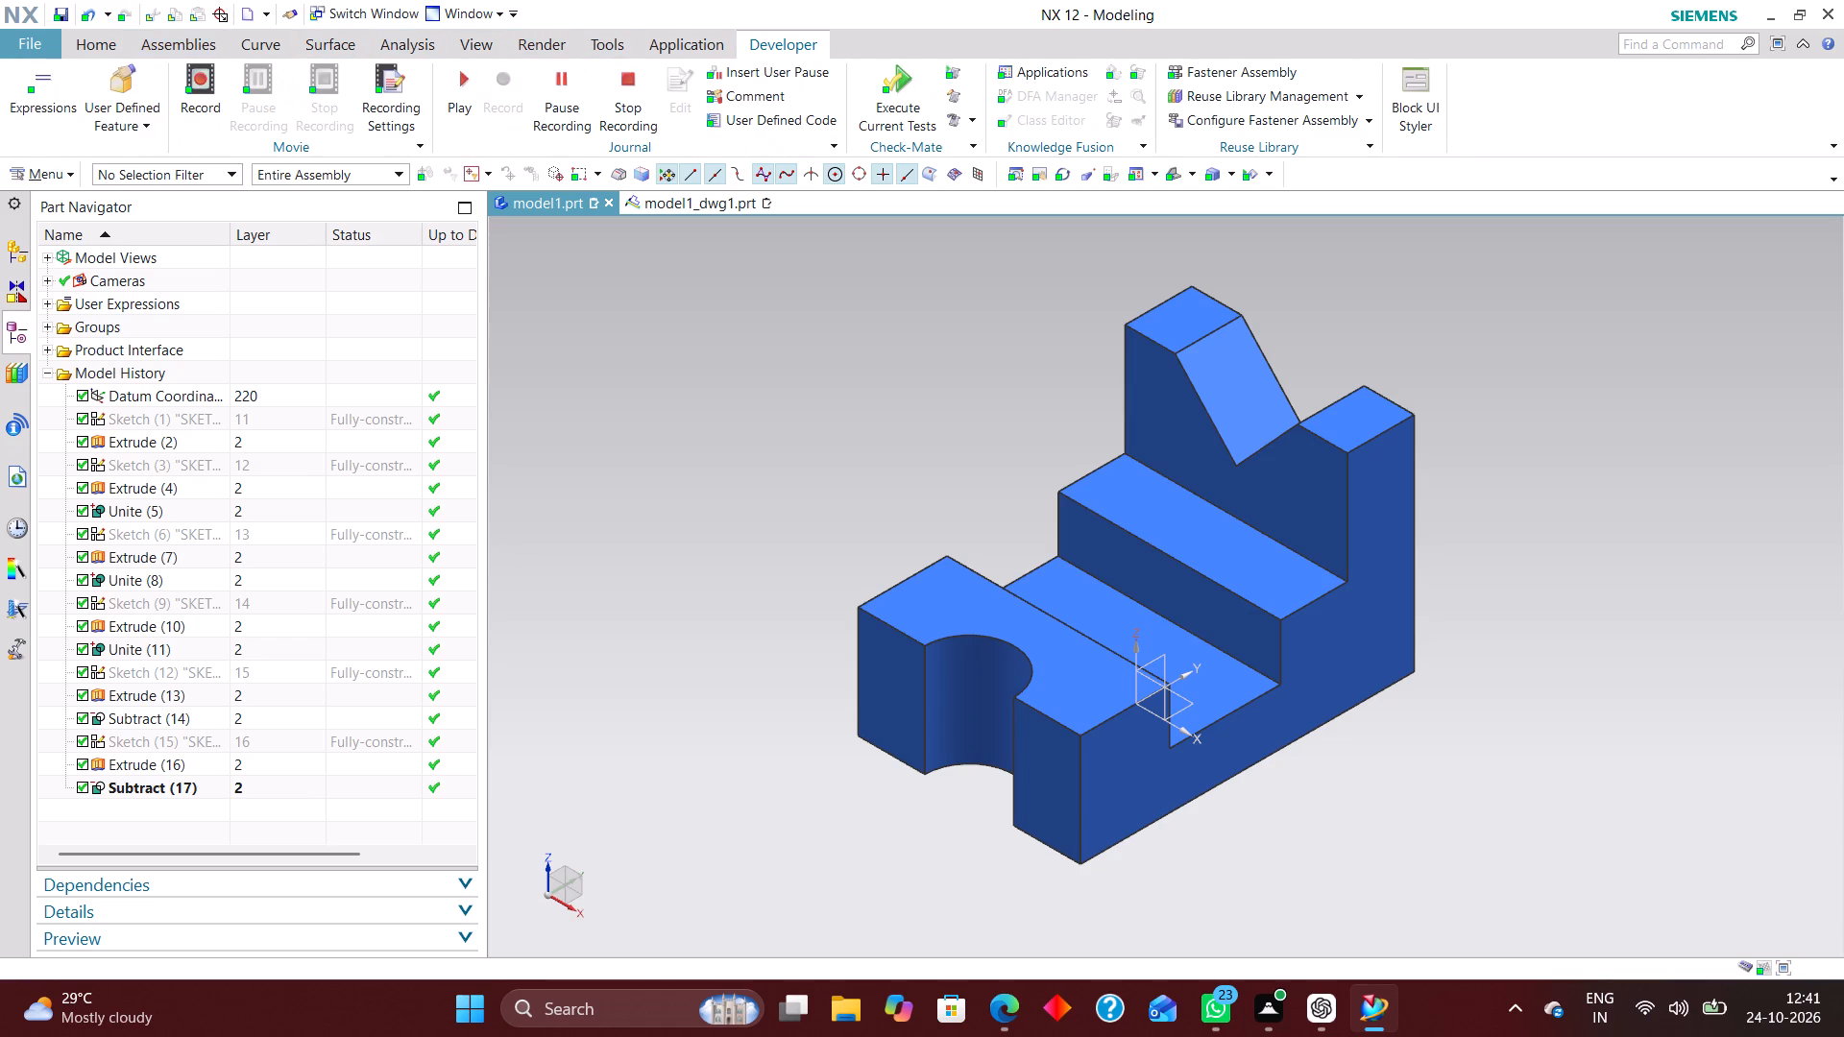
left_click(630, 90)
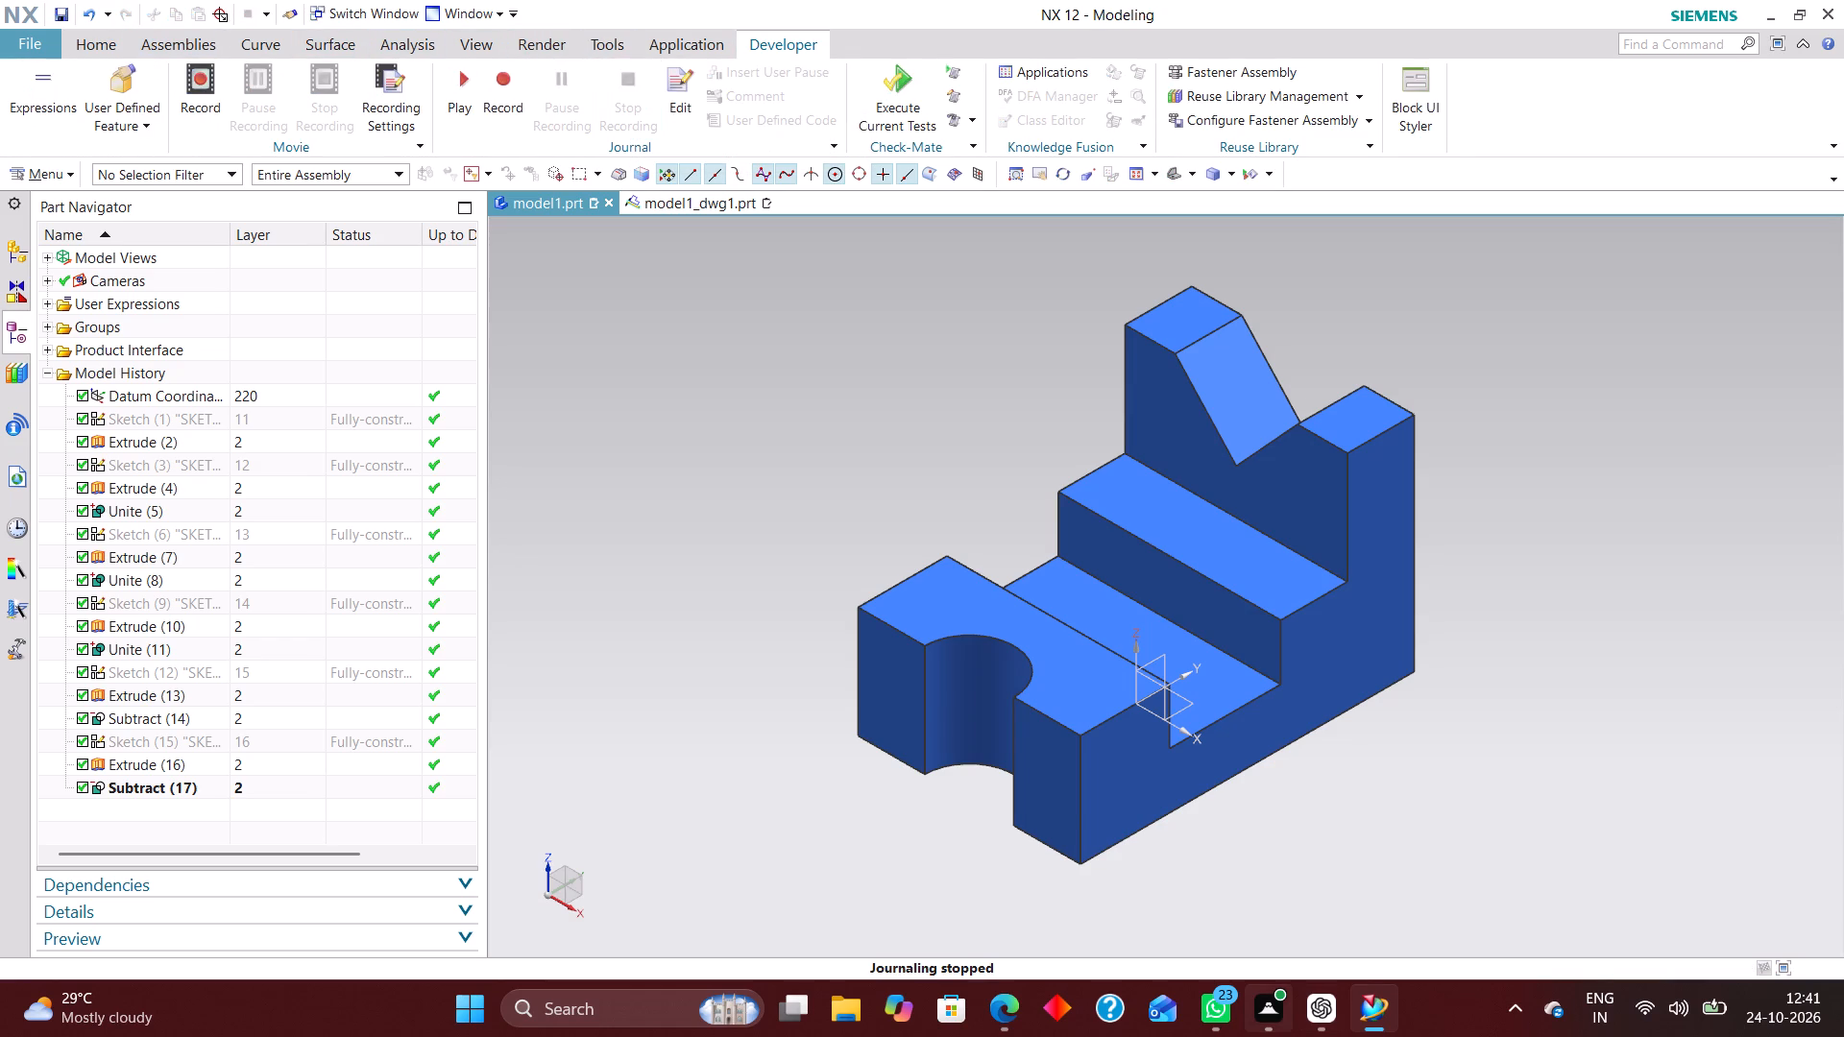